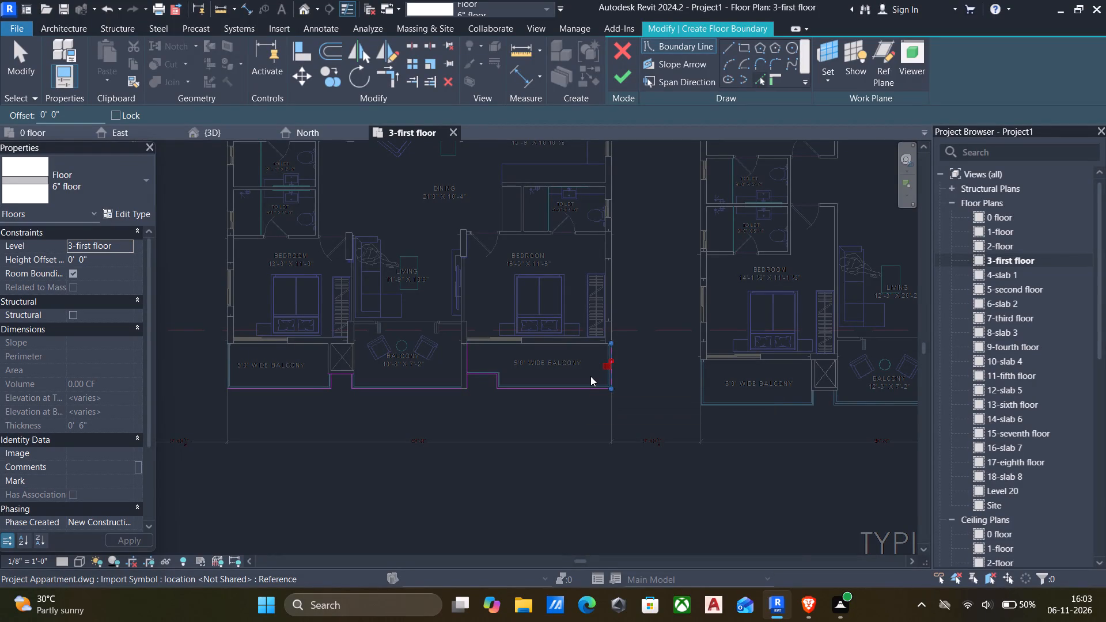
Pick the outer wall edge beside the kitchen of the middle lower apartment as a floor boundary line, facing the gap between apartments.
scroll(574, 365, down, 1)
scroll(601, 368, up, 5)
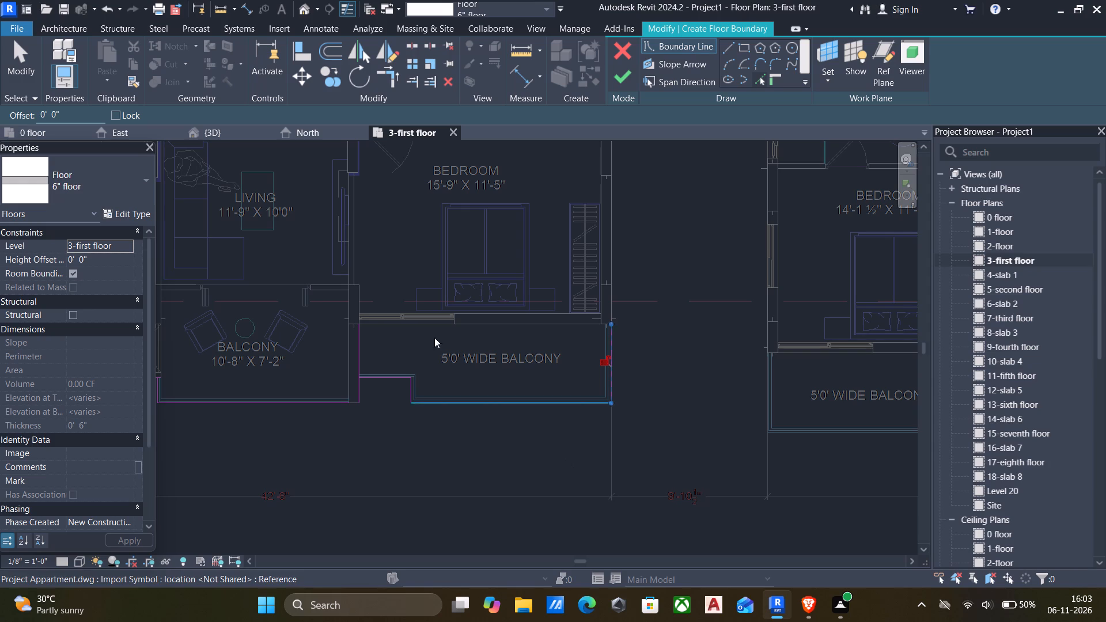
scroll(585, 309, down, 6)
middle_drag(582, 314, 553, 339)
scroll(550, 332, down, 3)
middle_drag(551, 333, 530, 343)
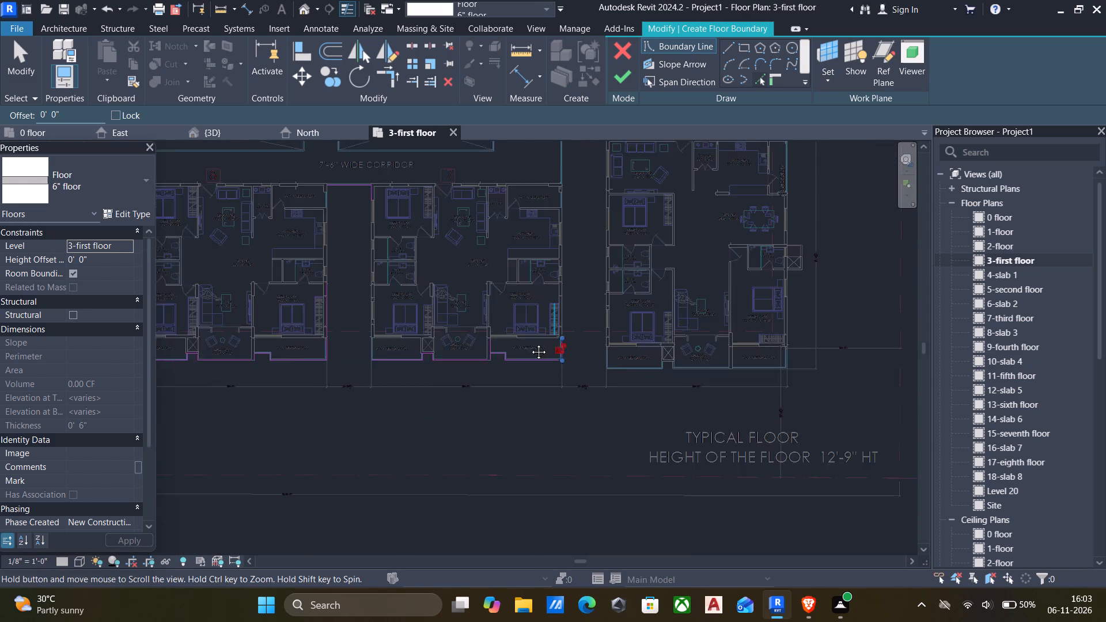
middle_drag(530, 343, 380, 357)
scroll(386, 193, up, 2)
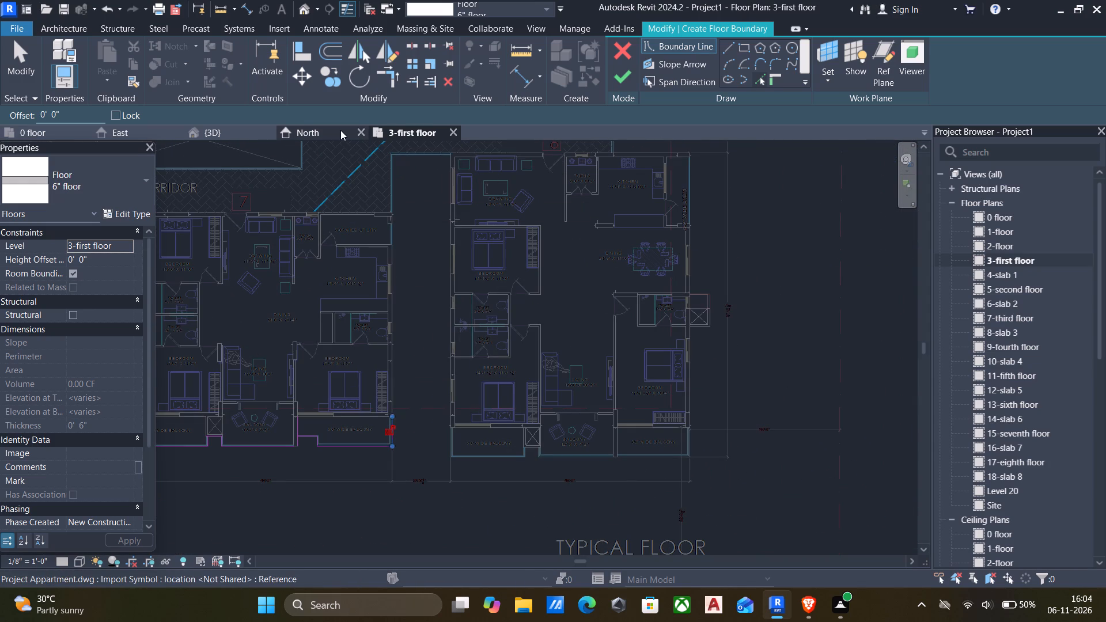
scroll(399, 214, up, 4)
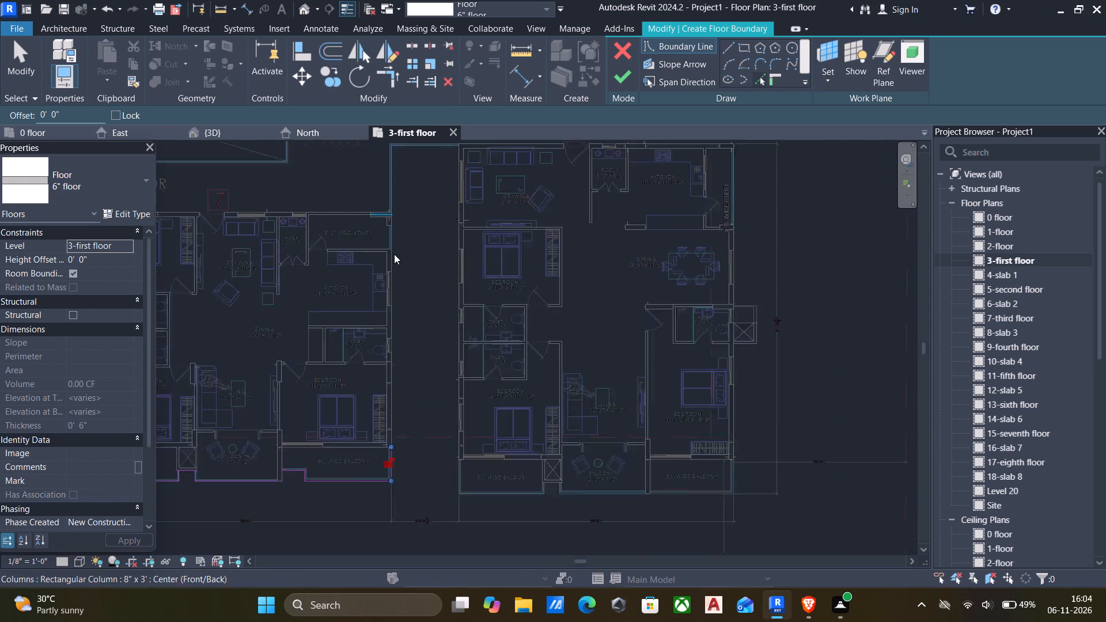
scroll(389, 312, up, 4)
click(391, 277)
Pick the corridor edge closing the gap between the apartments and the adjoining outer wall edge of unit 6's drawing room as boundary lines.
scroll(406, 282, down, 6)
scroll(491, 362, down, 2)
scroll(448, 204, up, 2)
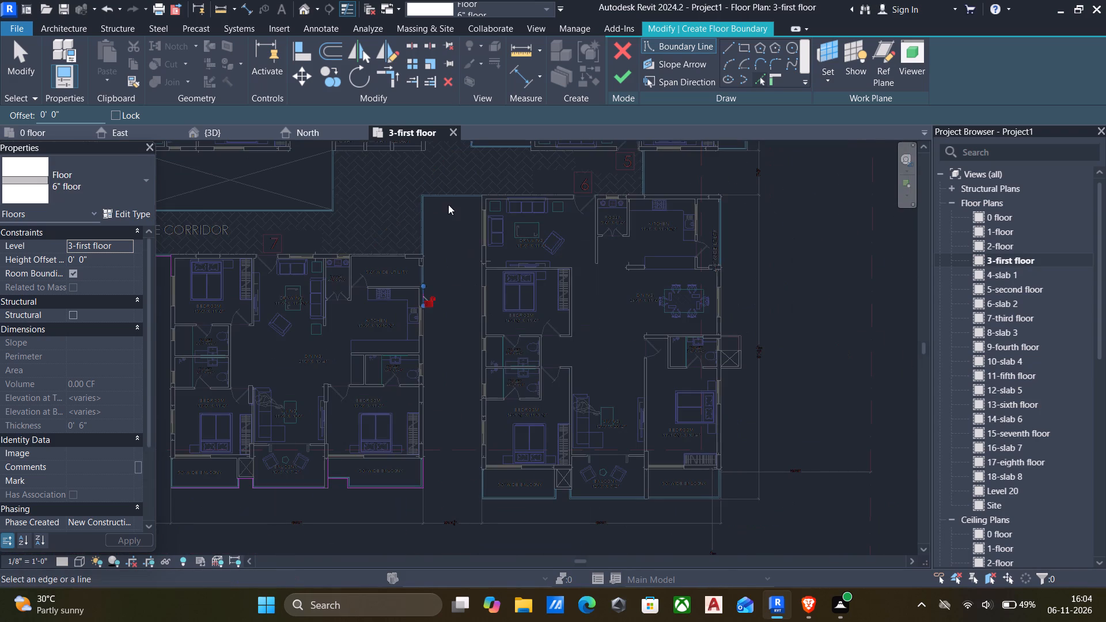
scroll(448, 204, up, 16)
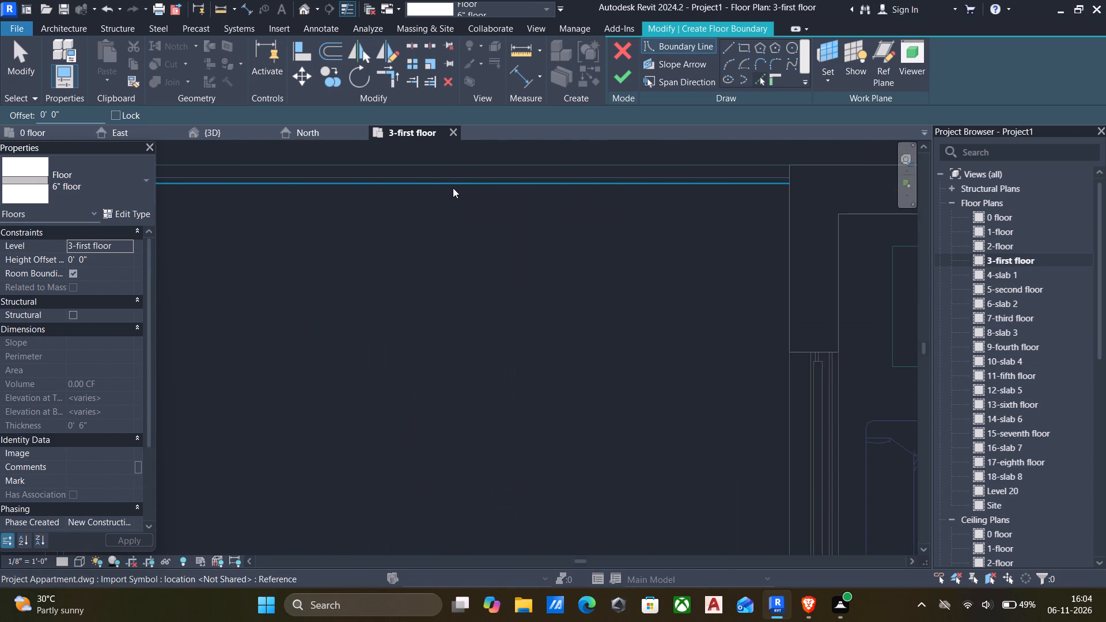
scroll(448, 187, up, 5)
click(447, 185)
scroll(446, 192, down, 6)
scroll(546, 260, down, 5)
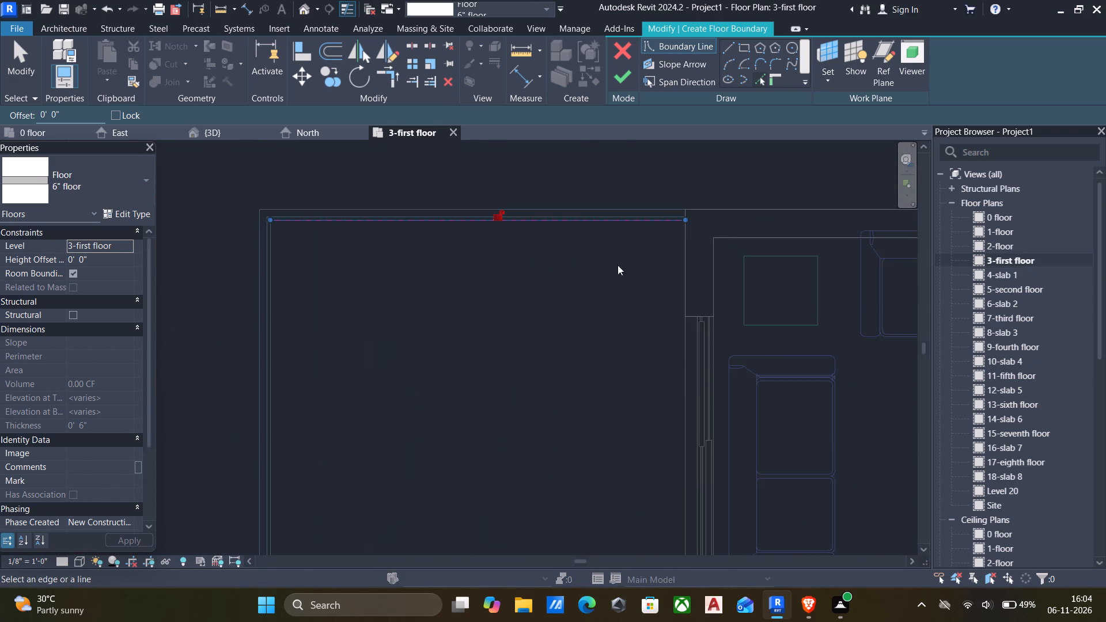
scroll(661, 270, up, 3)
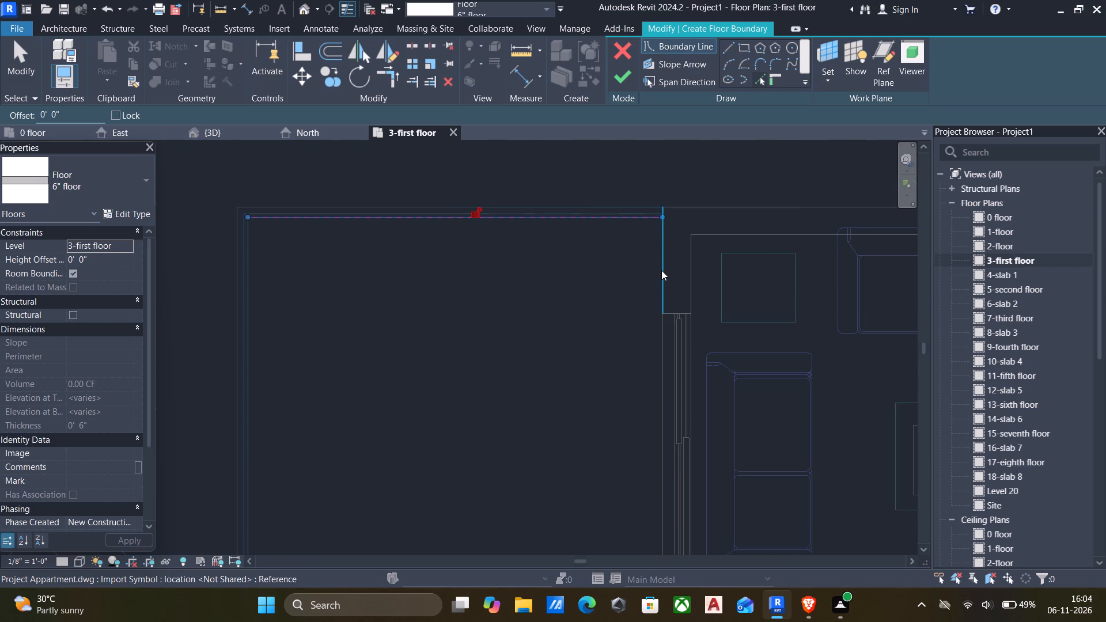
click(661, 270)
Pick the two outermost front-edge lines of the 5'0" wide balcony below unit 6's 14'-1 ½" bedroom as boundary lines.
scroll(635, 280, down, 11)
middle_drag(621, 342, 611, 211)
scroll(623, 285, down, 4)
middle_drag(623, 294, 607, 259)
scroll(615, 465, up, 6)
scroll(641, 508, up, 4)
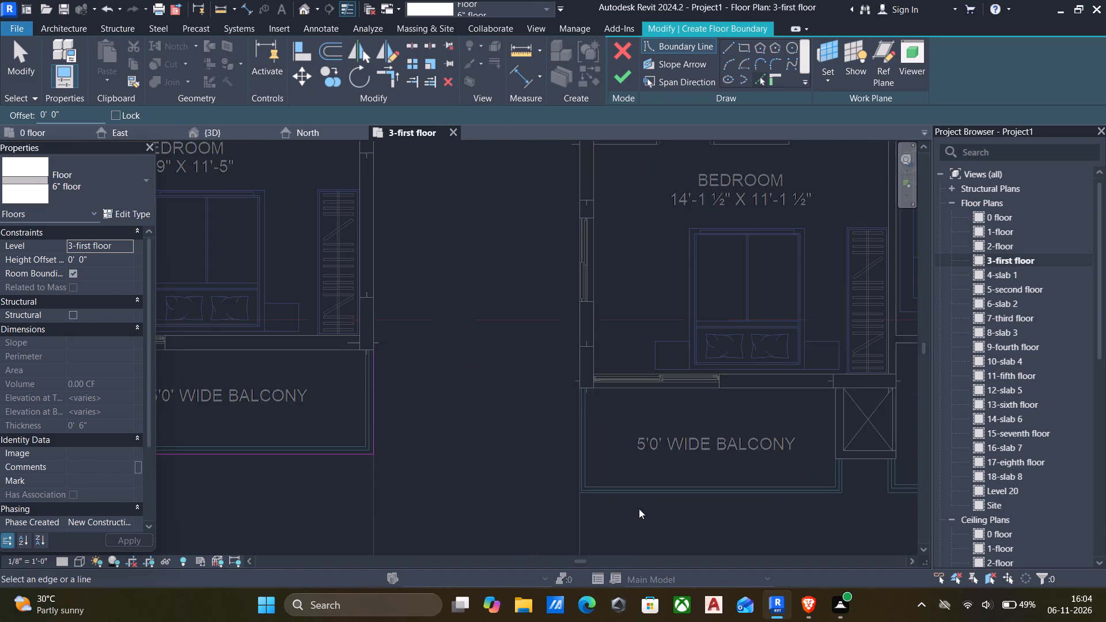
scroll(636, 498, up, 4)
click(625, 487)
scroll(637, 492, up, 4)
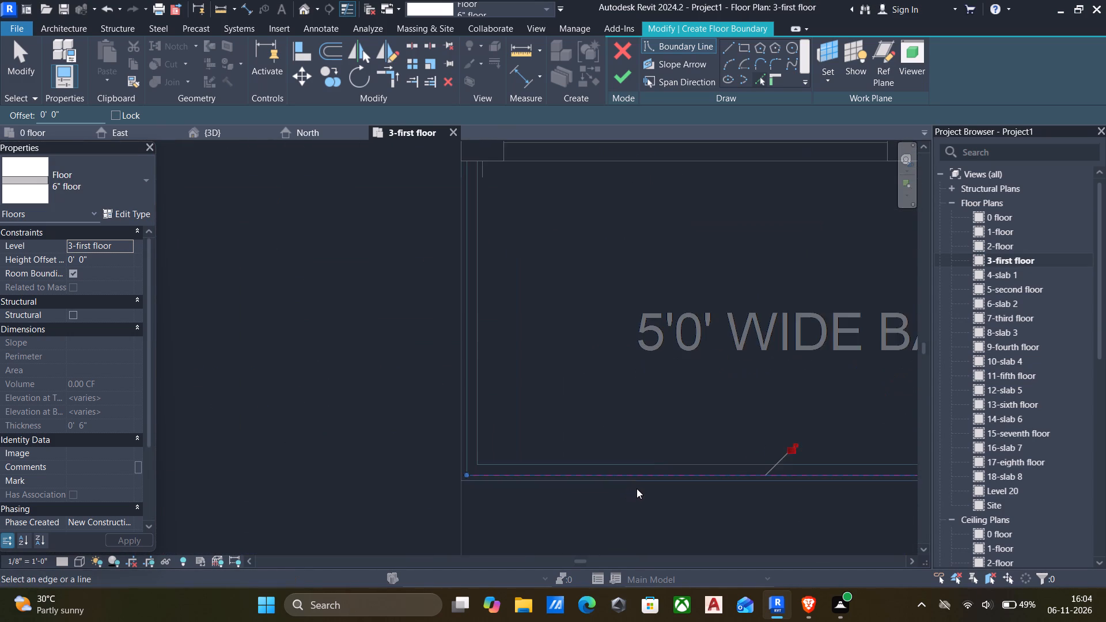
click(633, 481)
Pick the boundary edges around the duct recess between the balconies: the 5'0" balcony's side, the duct's underside and the facing balcony side.
scroll(623, 476, down, 5)
middle_drag(622, 476, 552, 431)
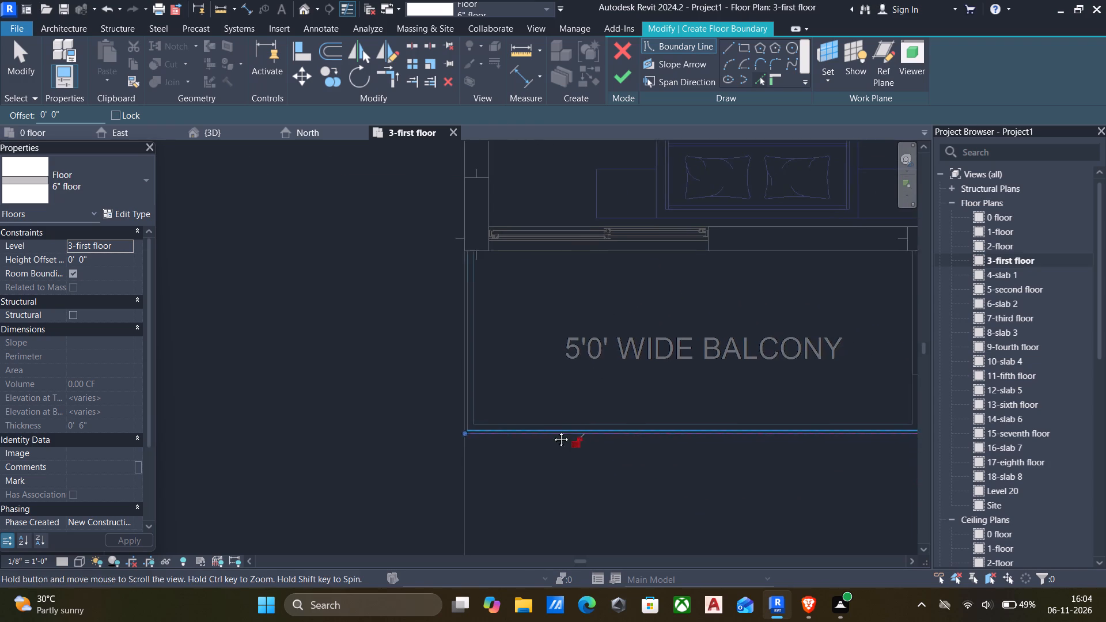
middle_drag(552, 431, 546, 431)
scroll(785, 426, down, 5)
middle_drag(787, 428, 703, 415)
scroll(733, 411, up, 5)
scroll(775, 378, up, 5)
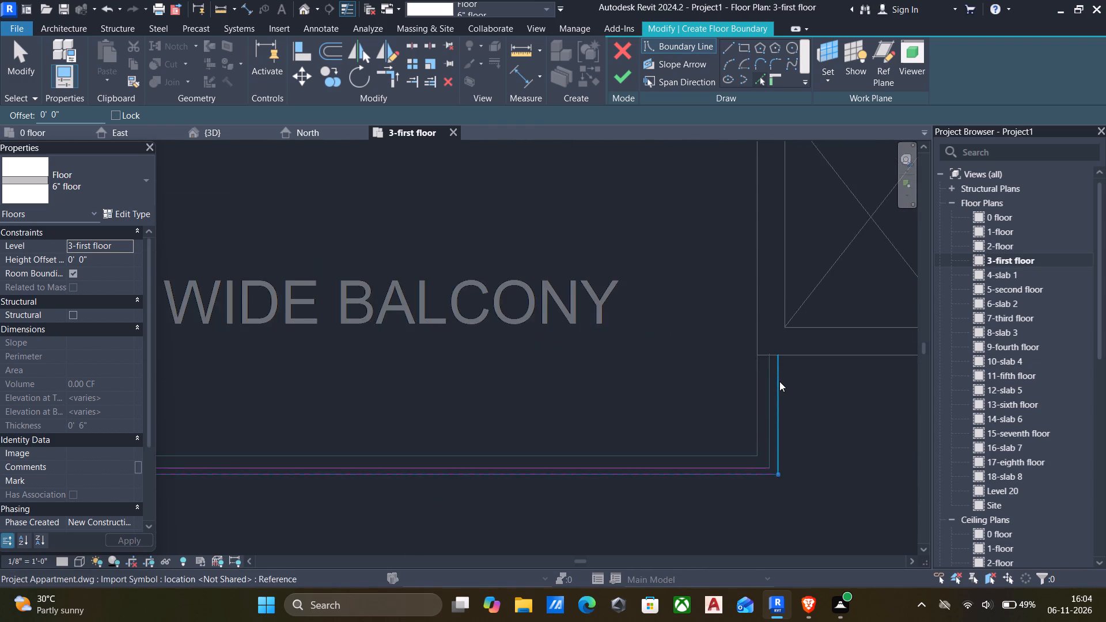
scroll(779, 381, up, 2)
click(779, 381)
click(810, 351)
scroll(809, 364, down, 4)
middle_drag(809, 369, 468, 334)
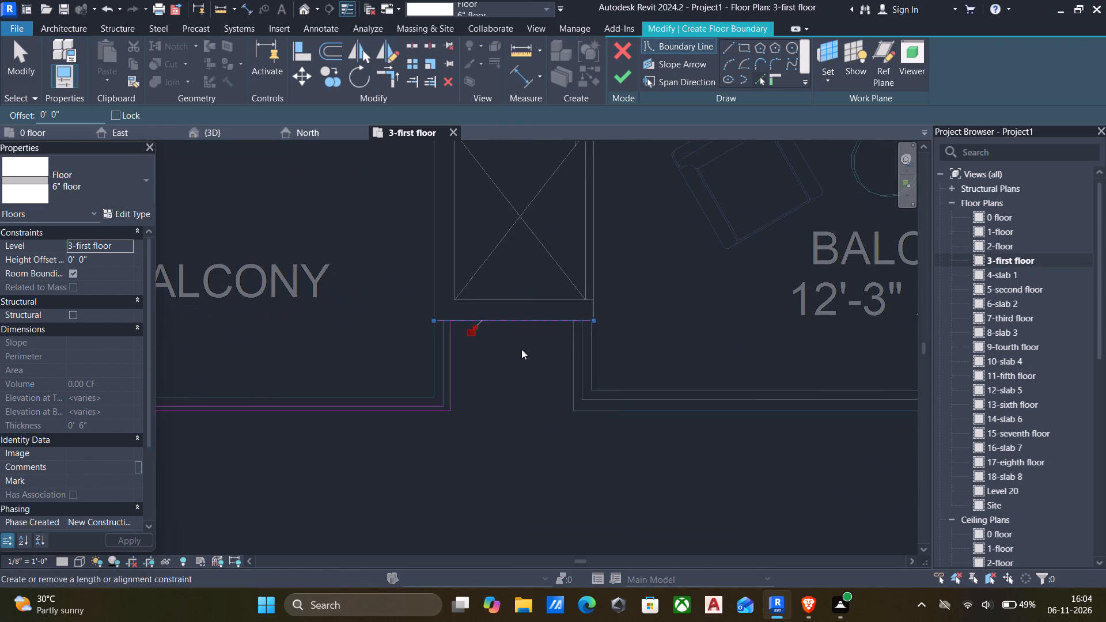
scroll(529, 348, up, 4)
click(595, 361)
Pick the outer front edge of the 12'-3" X 7'-2" balcony as a boundary line.
scroll(595, 369, down, 5)
middle_drag(595, 369, 481, 331)
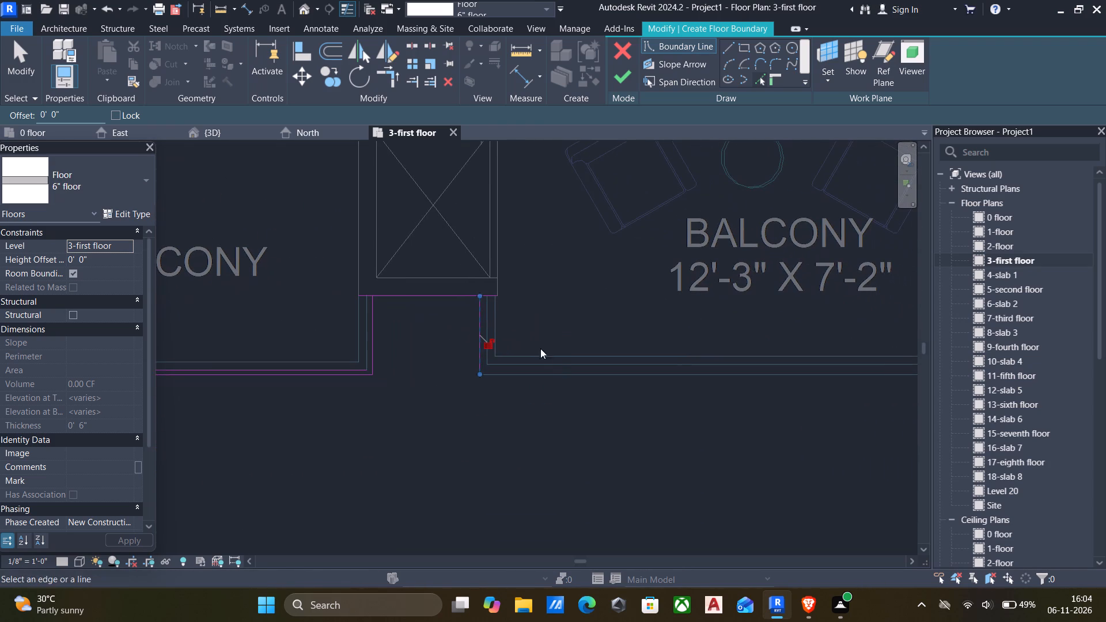
click(568, 373)
Pick the outer side edge of the 5'0" wide balcony at unit 6's far corner as a boundary line.
scroll(573, 376, down, 4)
middle_drag(570, 377, 356, 343)
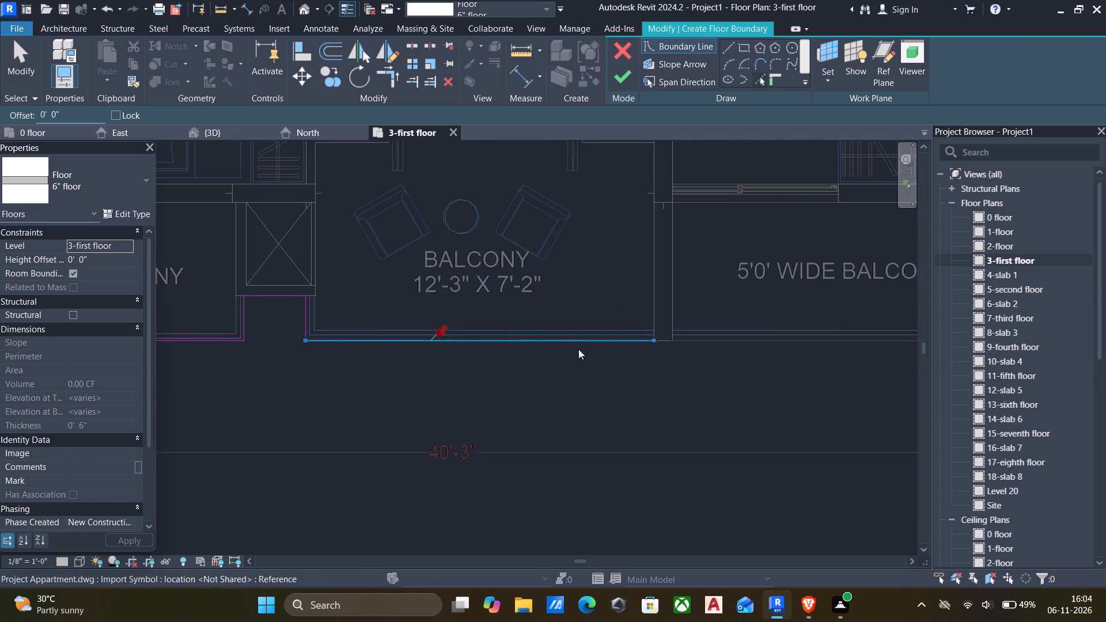
scroll(595, 352, down, 2)
middle_drag(599, 355, 418, 362)
scroll(554, 363, up, 5)
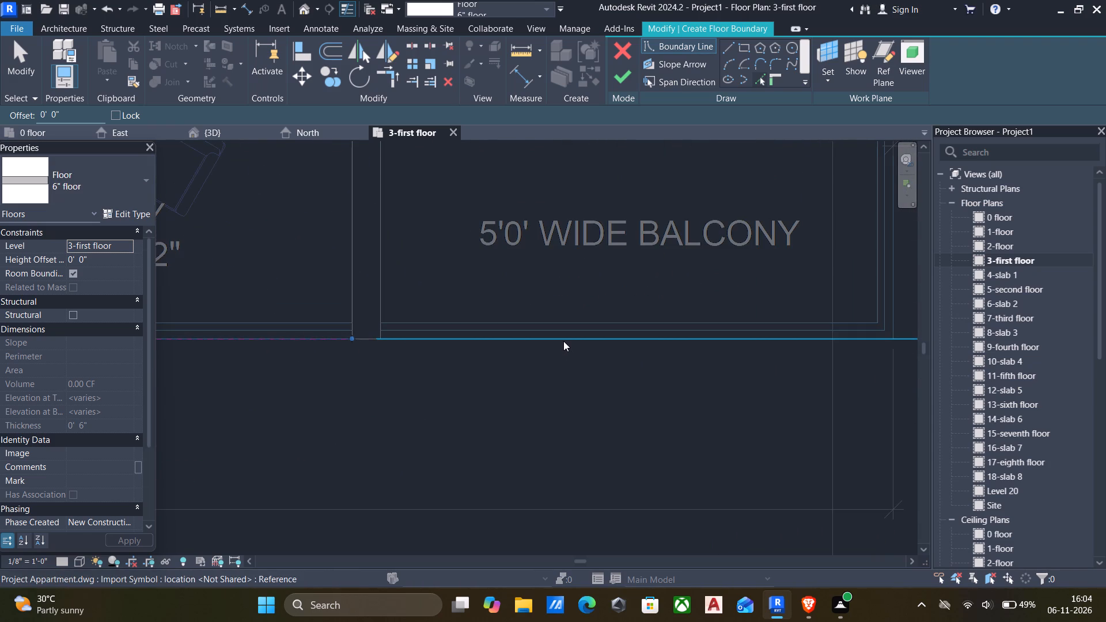
scroll(562, 348, down, 10)
scroll(620, 359, down, 3)
scroll(668, 329, up, 4)
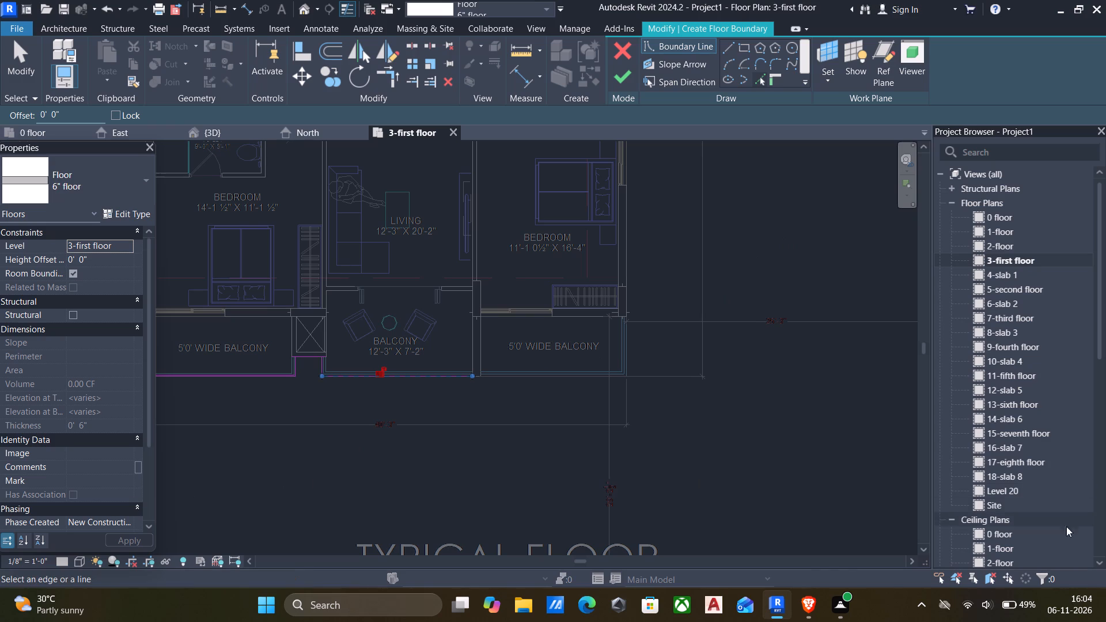
drag(836, 608, 868, 607)
right_drag(842, 608, 856, 608)
scroll(601, 341, up, 3)
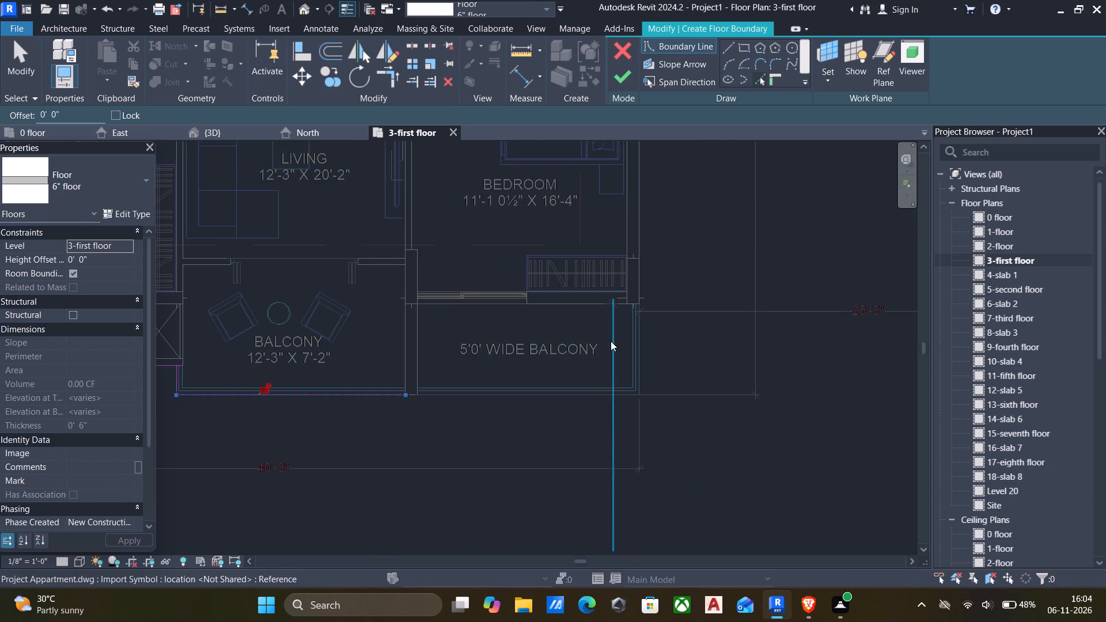
scroll(635, 364, up, 9)
click(650, 358)
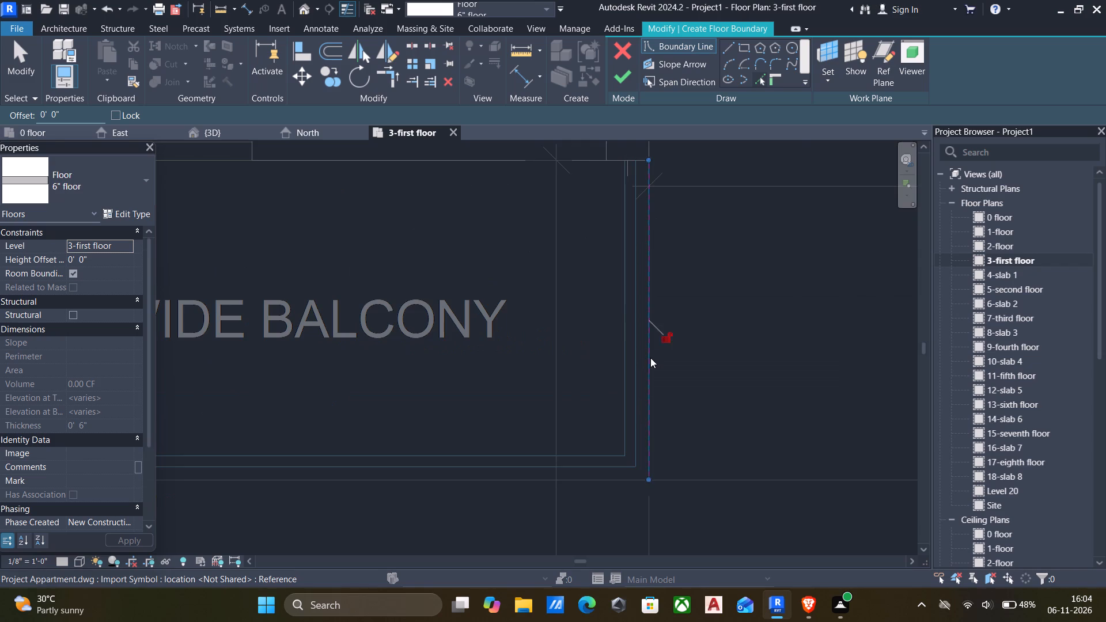
Pick the outer wall edge of the 11'-1 0½" X 16'-4" bedroom, just above its balcony, as a boundary line.
scroll(652, 358, down, 11)
middle_drag(690, 350, 693, 421)
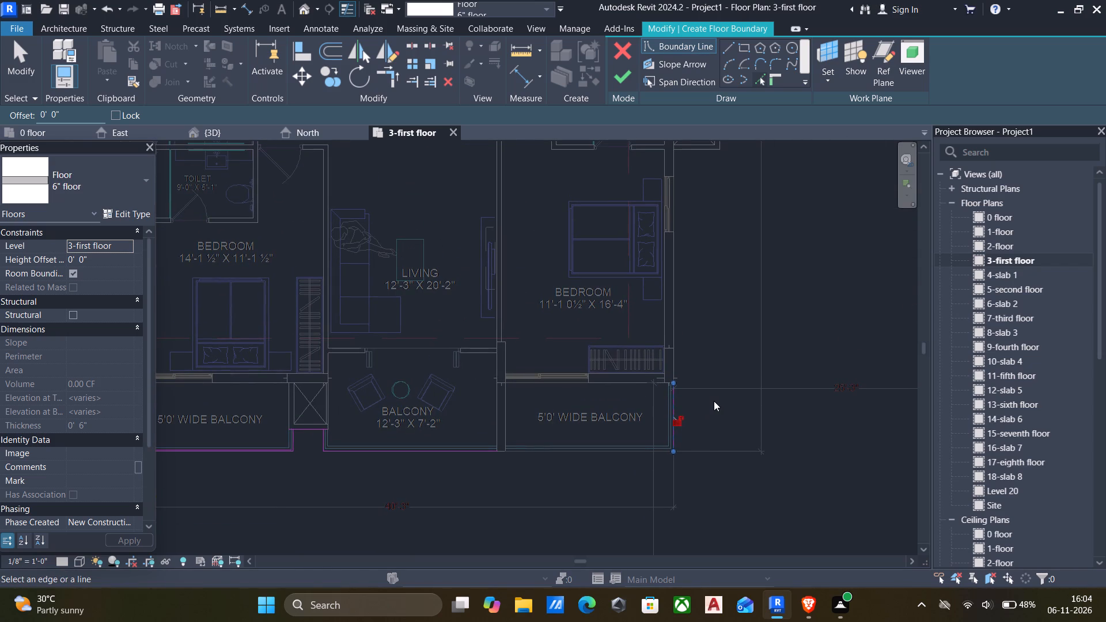
scroll(709, 400, down, 1)
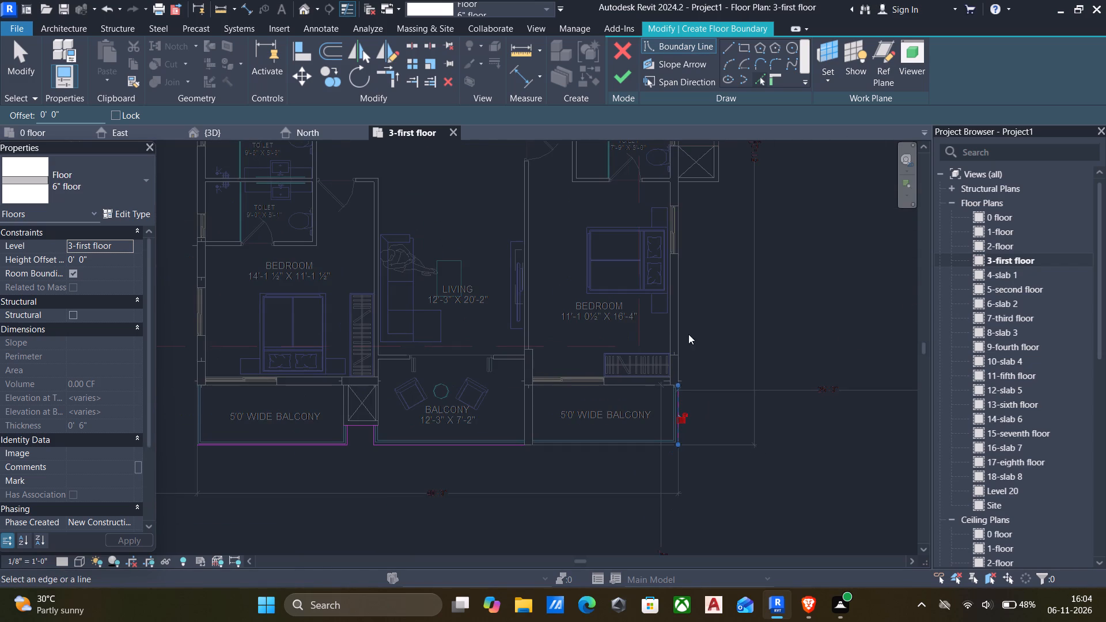
scroll(667, 313, up, 4)
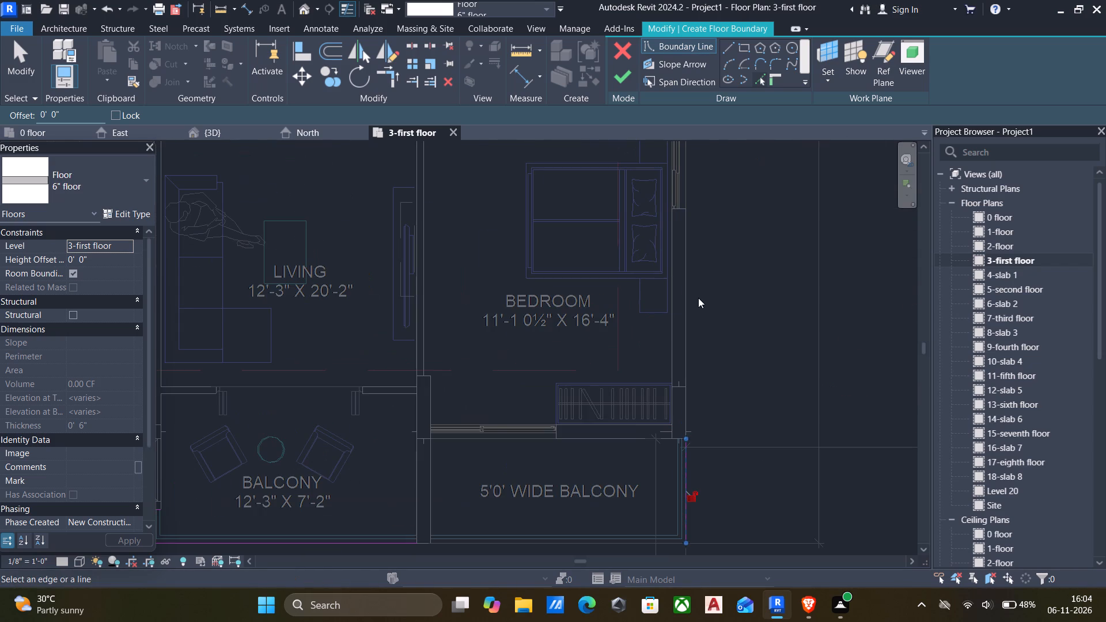
click(683, 292)
Pick the lower and outer edges of the duct projecting beside the 7'-9" X 5'-0" toilet as boundary lines.
scroll(696, 295, down, 6)
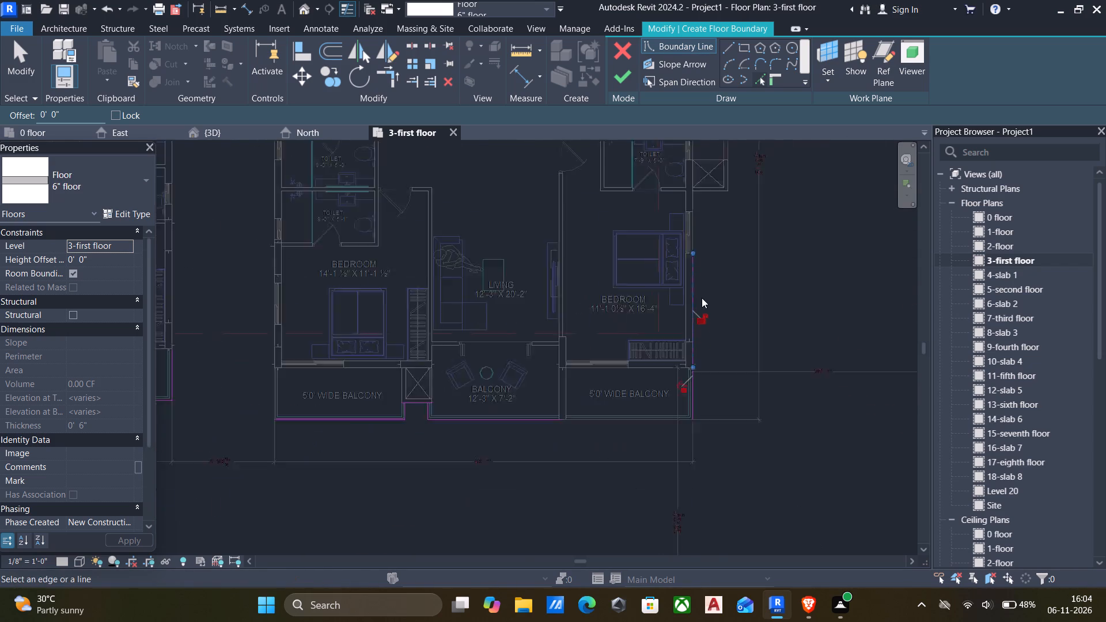
middle_drag(702, 298, 695, 360)
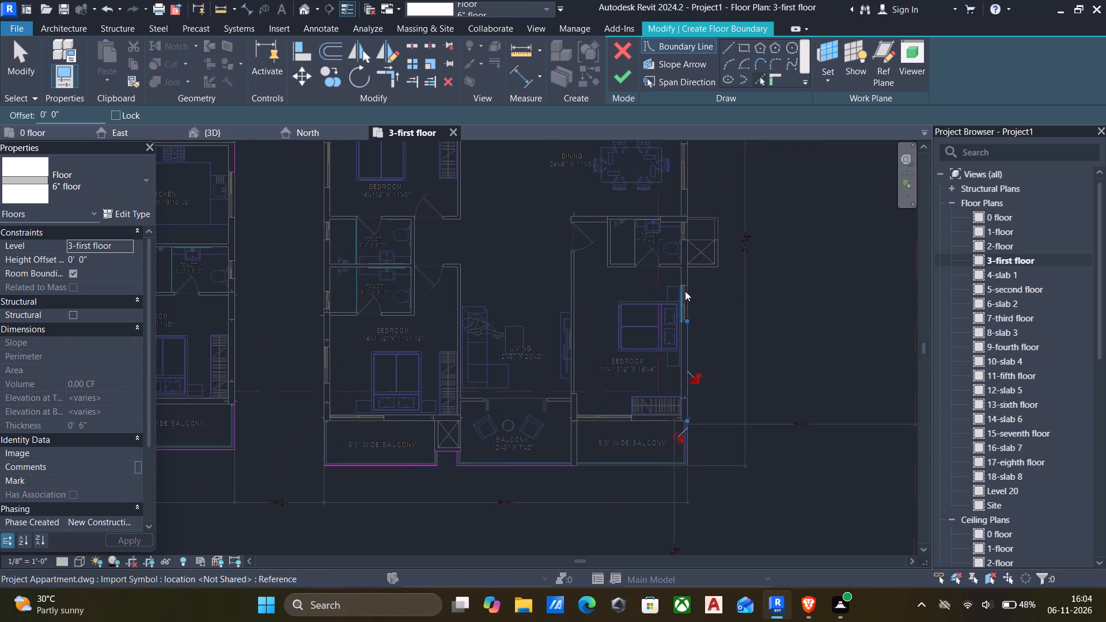
scroll(717, 278, up, 8)
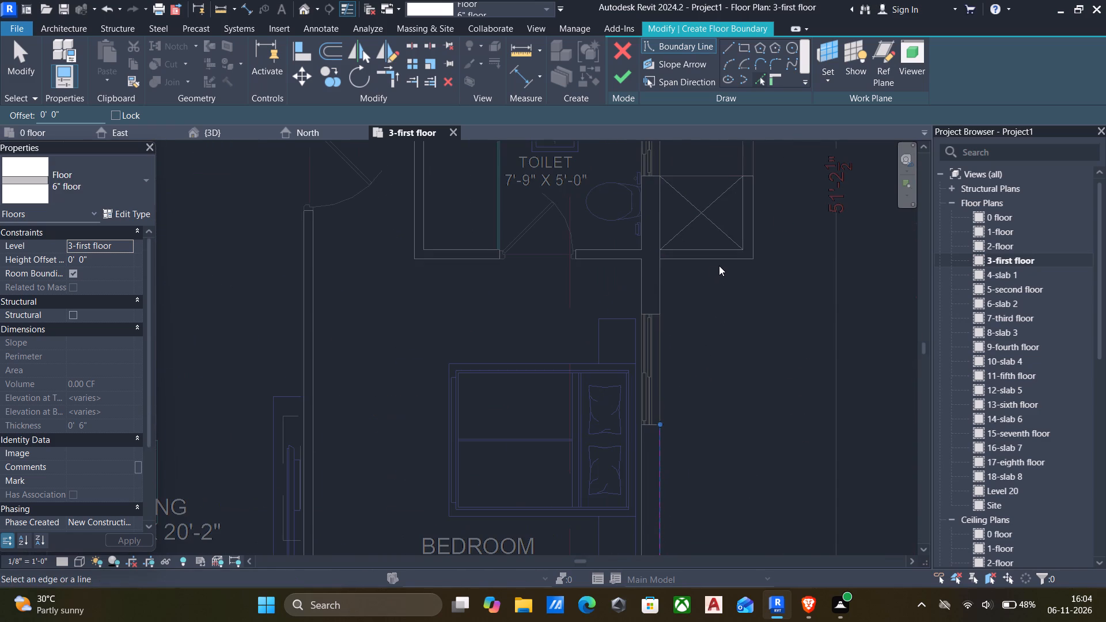
click(714, 263)
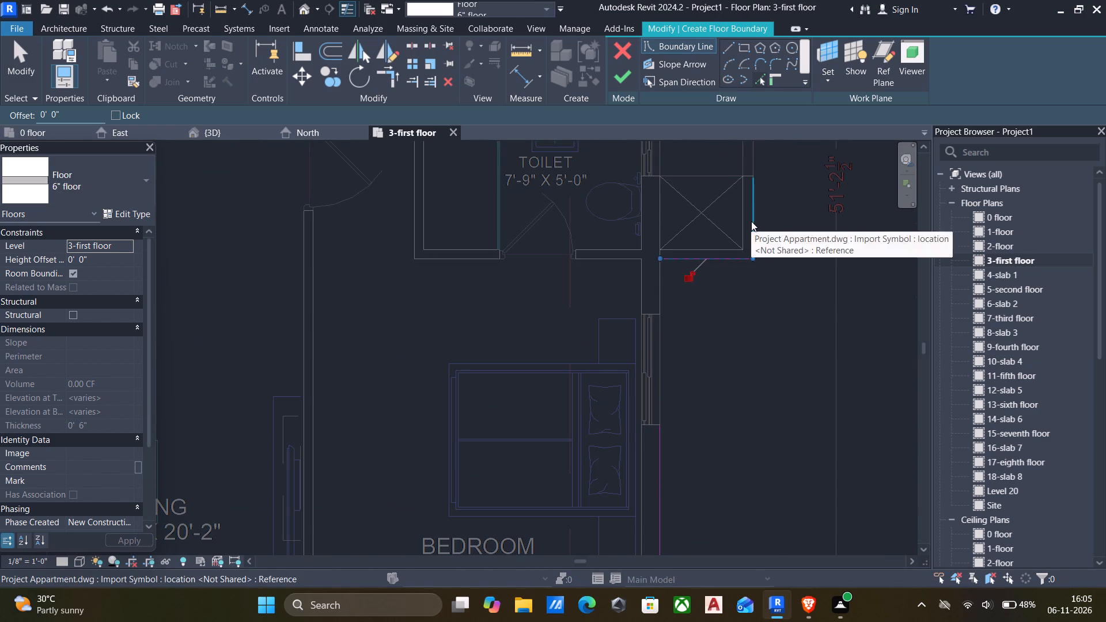
click(751, 221)
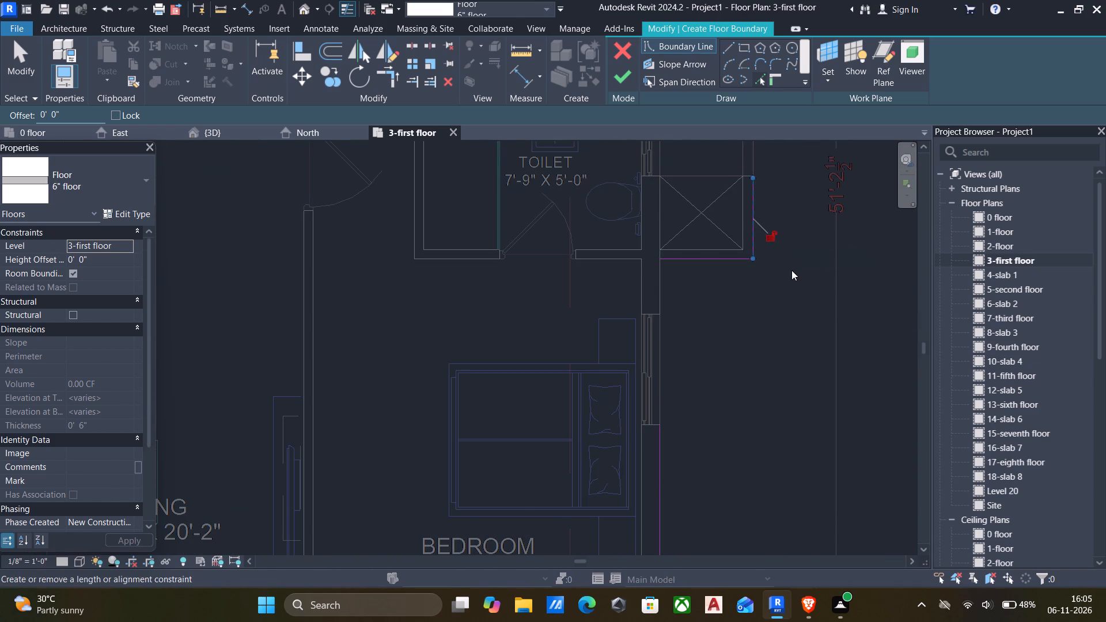
Pick the outer wall edge above the projecting duct and the duct's upper edge as boundary lines.
scroll(792, 270, down, 5)
middle_drag(791, 278, 739, 381)
scroll(701, 331, up, 5)
scroll(702, 264, up, 5)
click(593, 217)
scroll(632, 245, down, 5)
middle_drag(652, 277, 649, 308)
scroll(657, 309, up, 9)
click(685, 295)
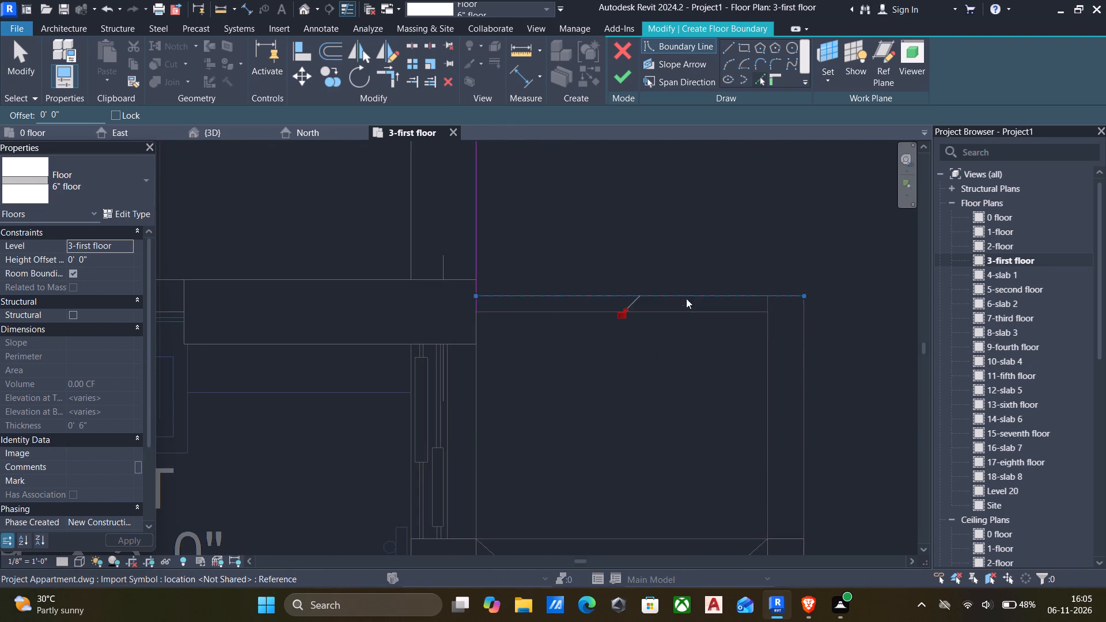
Pick the outermost edge of the 4'-0" wide utility beside unit 6's kitchen as a boundary line.
scroll(691, 313, down, 6)
middle_drag(710, 336, 675, 441)
scroll(676, 339, down, 4)
middle_drag(669, 332, 649, 435)
scroll(646, 393, up, 1)
scroll(668, 293, down, 4)
middle_drag(666, 292, 737, 390)
scroll(740, 389, up, 1)
scroll(702, 263, down, 4)
middle_drag(704, 265, 743, 374)
scroll(717, 278, up, 2)
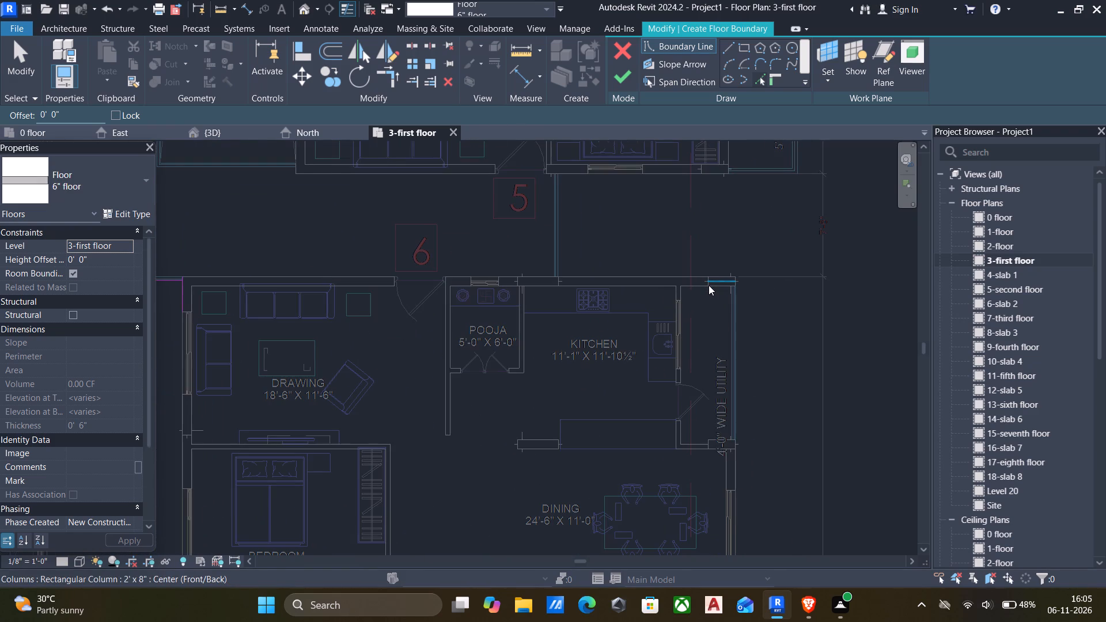
scroll(712, 283, up, 3)
scroll(743, 326, down, 5)
middle_drag(740, 329, 716, 290)
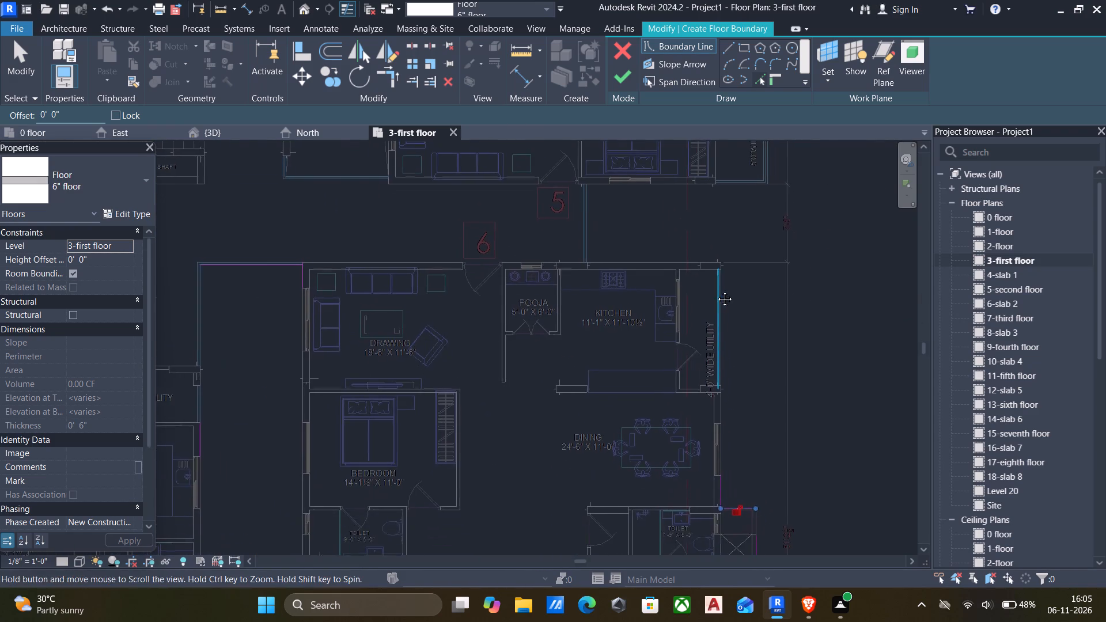
middle_drag(716, 290, 714, 290)
scroll(707, 347, up, 13)
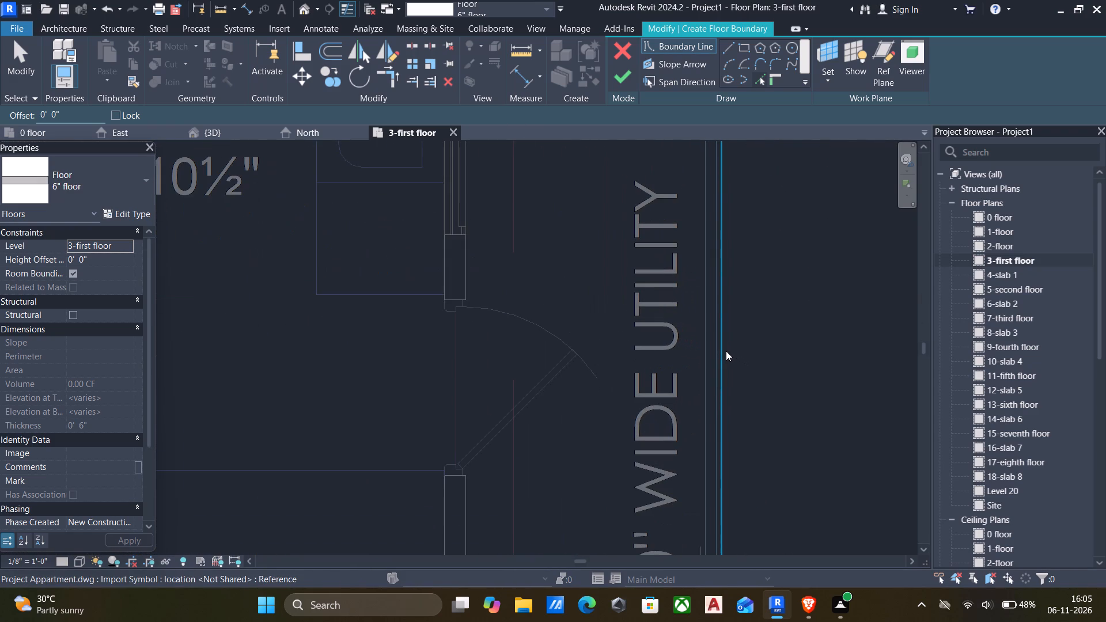
click(726, 351)
Pick the upper outer wall edge running along unit 6's kitchen and utility as a boundary line.
scroll(742, 355, down, 5)
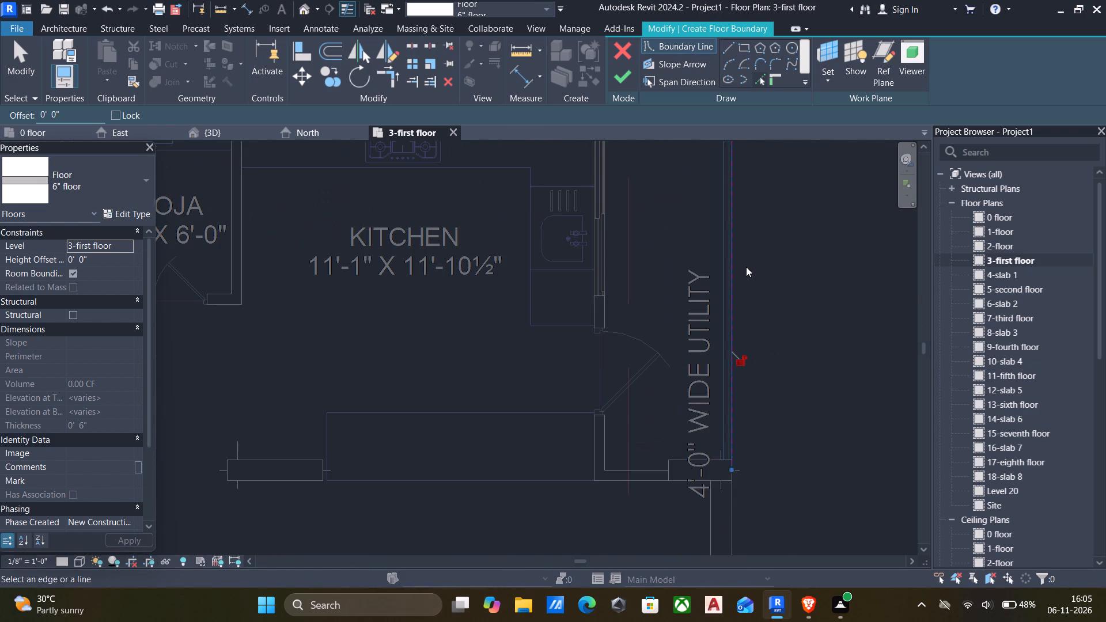
scroll(677, 218, down, 4)
middle_drag(686, 242, 764, 358)
scroll(706, 275, up, 4)
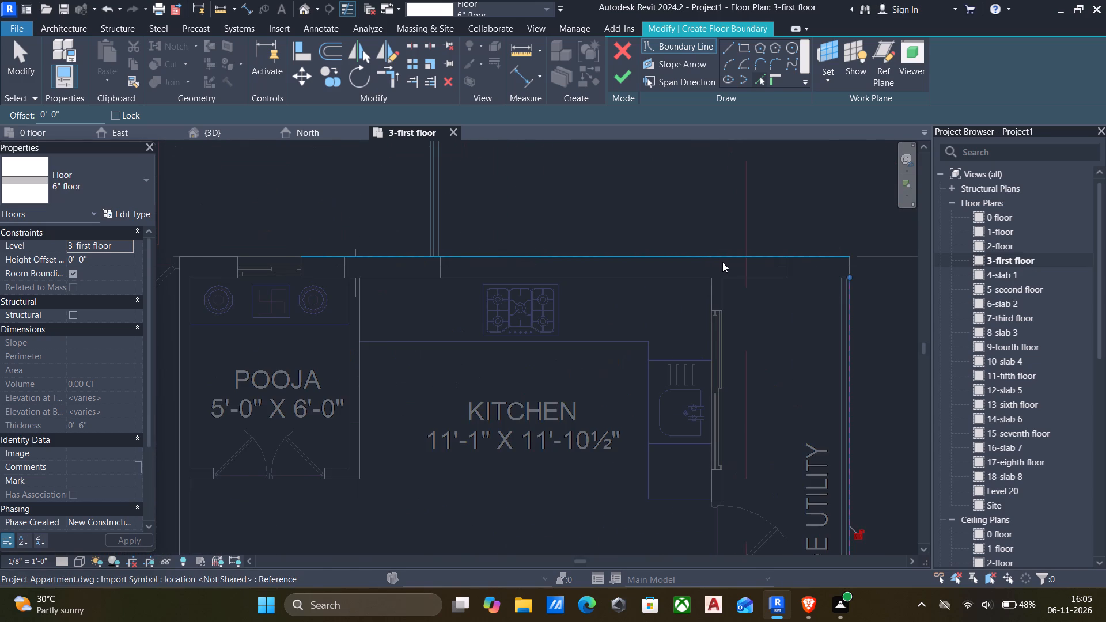
scroll(722, 262, up, 3)
click(720, 257)
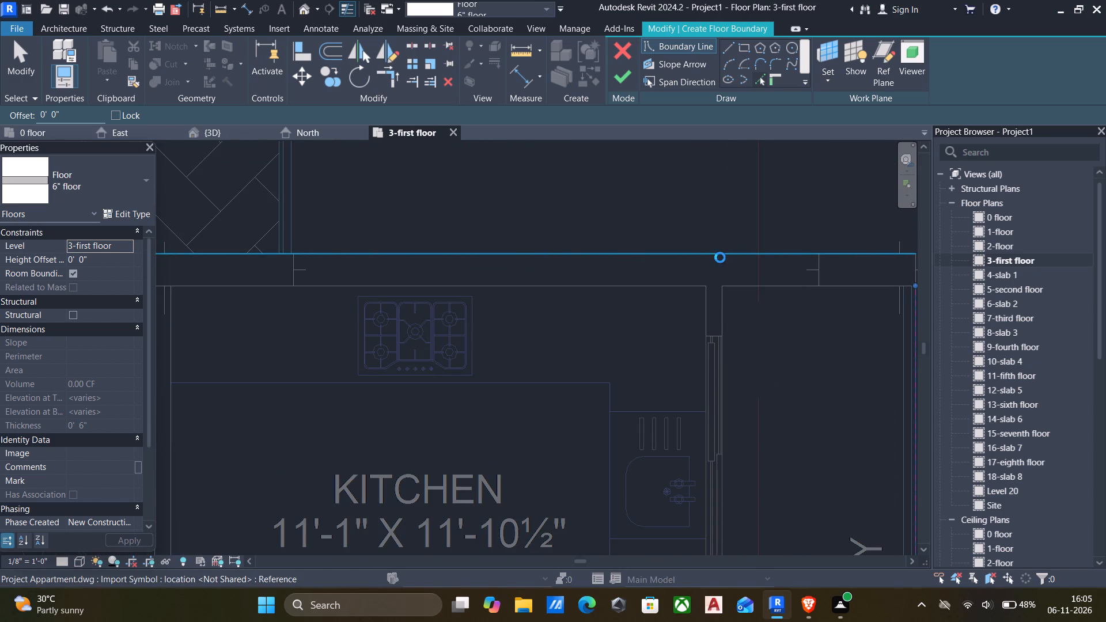
Pick the outer edge closing the corridor end between units 5 and 6 as a boundary line.
scroll(719, 257, down, 6)
scroll(668, 289, down, 1)
scroll(559, 216, up, 6)
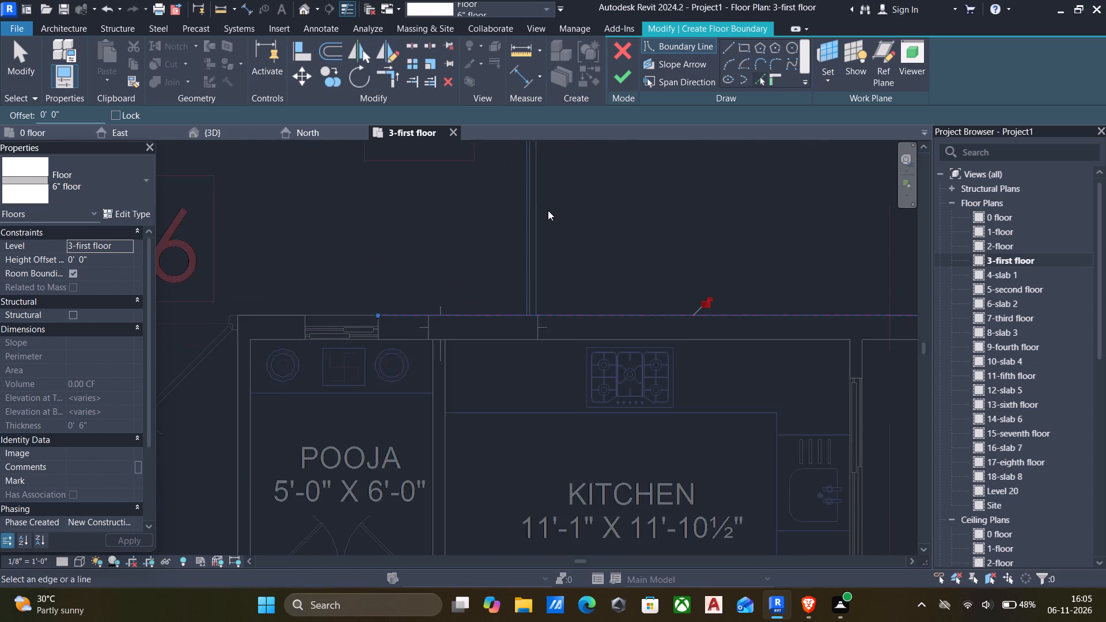
scroll(548, 210, up, 3)
click(532, 219)
Pick the lower outer wall edge of unit 5's bedroom and the outermost edge of its 5'-0" wide balcony as boundary lines.
scroll(541, 229, down, 12)
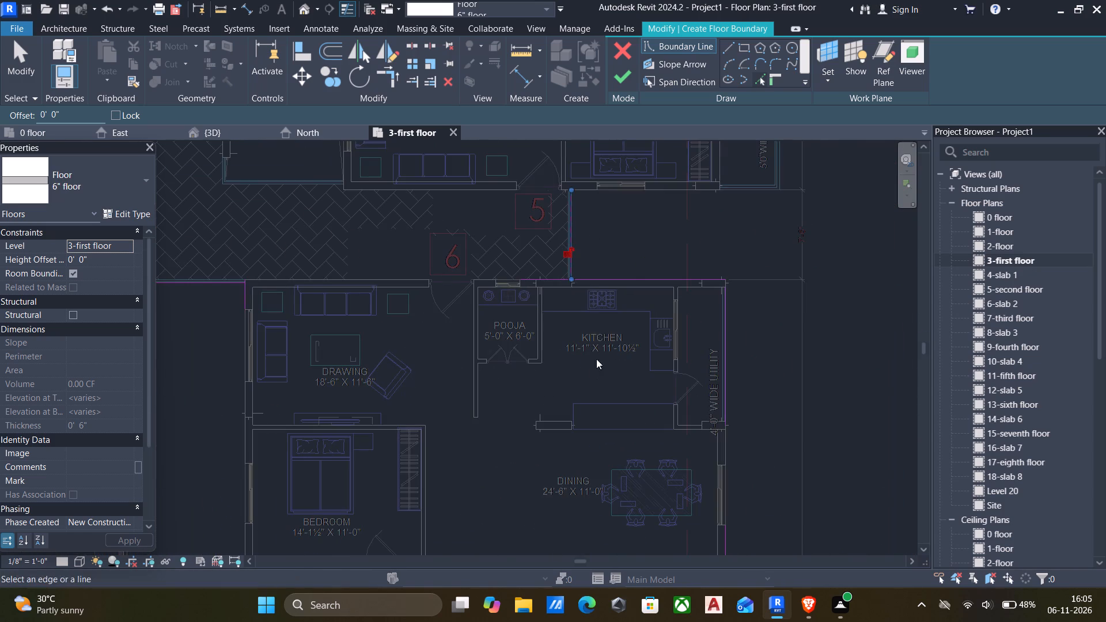
scroll(631, 291, up, 5)
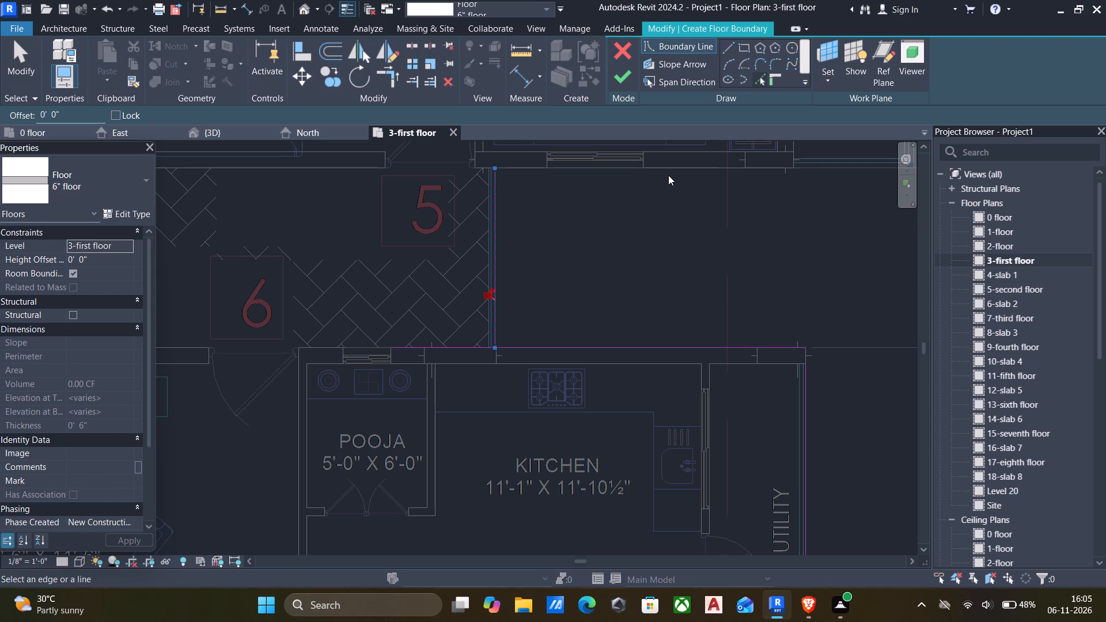
click(673, 166)
scroll(661, 185, down, 5)
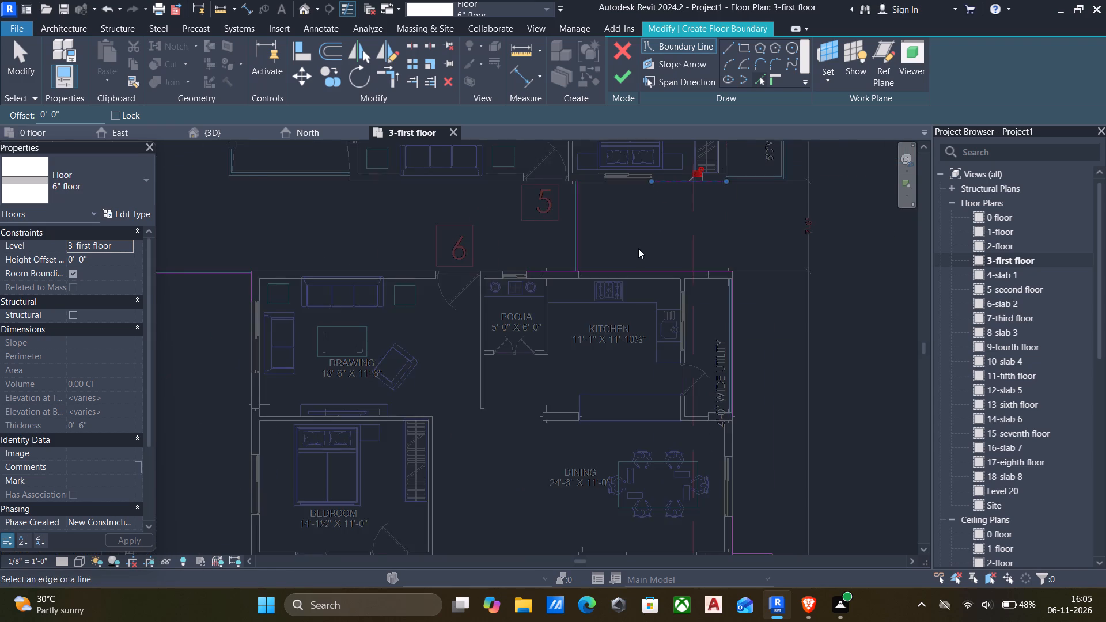
middle_drag(639, 250, 574, 341)
scroll(673, 261, up, 5)
scroll(738, 203, up, 4)
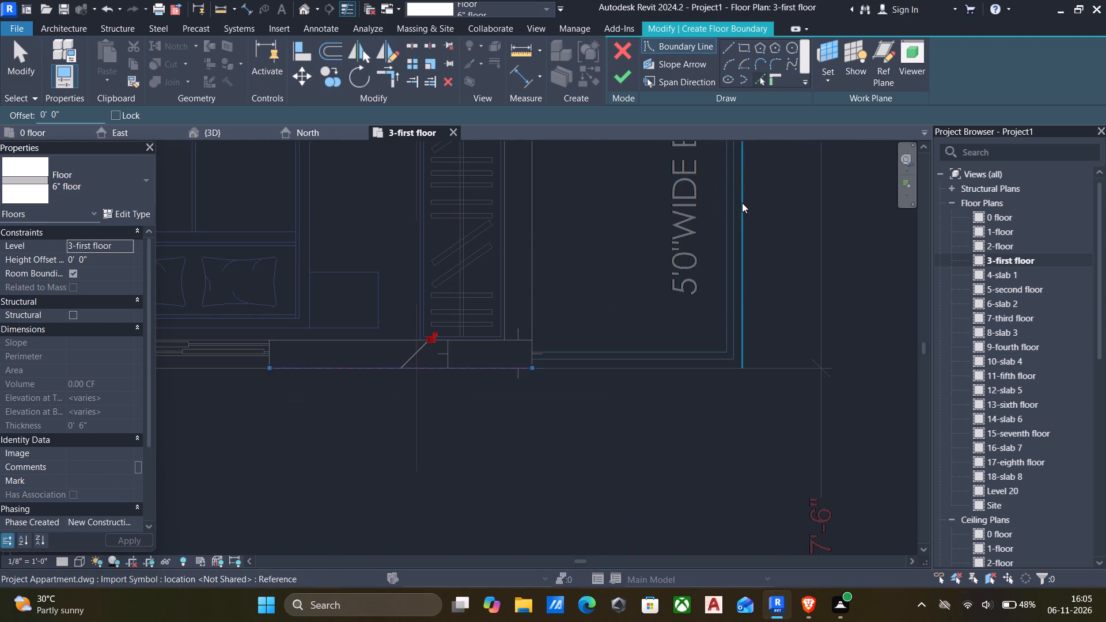
click(743, 201)
Pick the balcony's upper wall edge and the outer wall edge below the duct beside the 8'-3" X 5'-0" toilet as boundary lines.
scroll(727, 226, down, 6)
scroll(679, 309, down, 9)
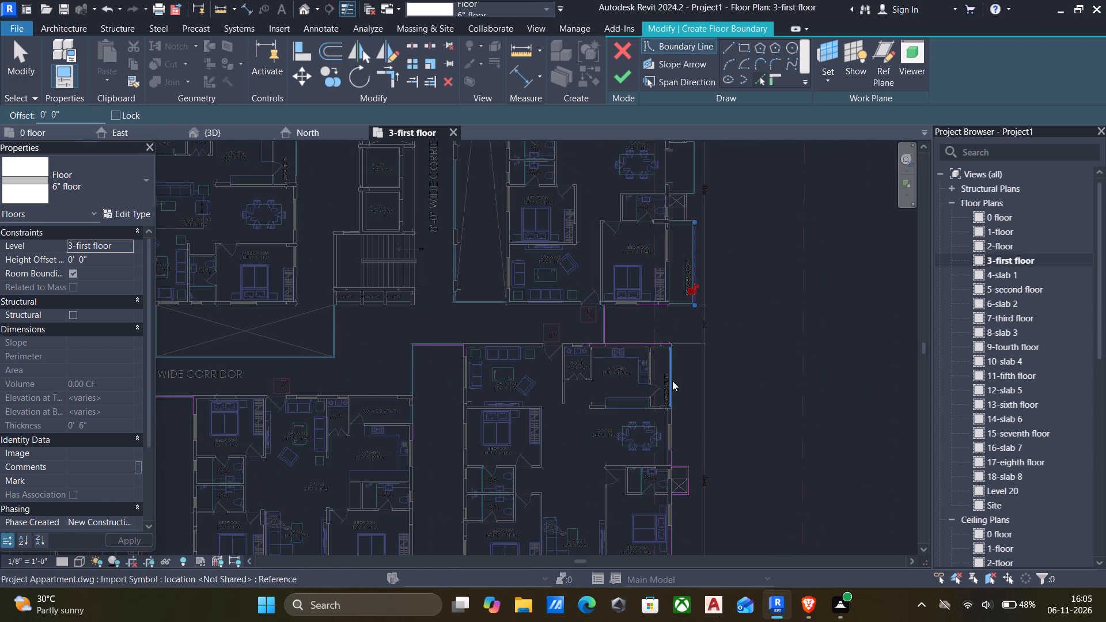
scroll(696, 176, up, 6)
scroll(683, 245, up, 10)
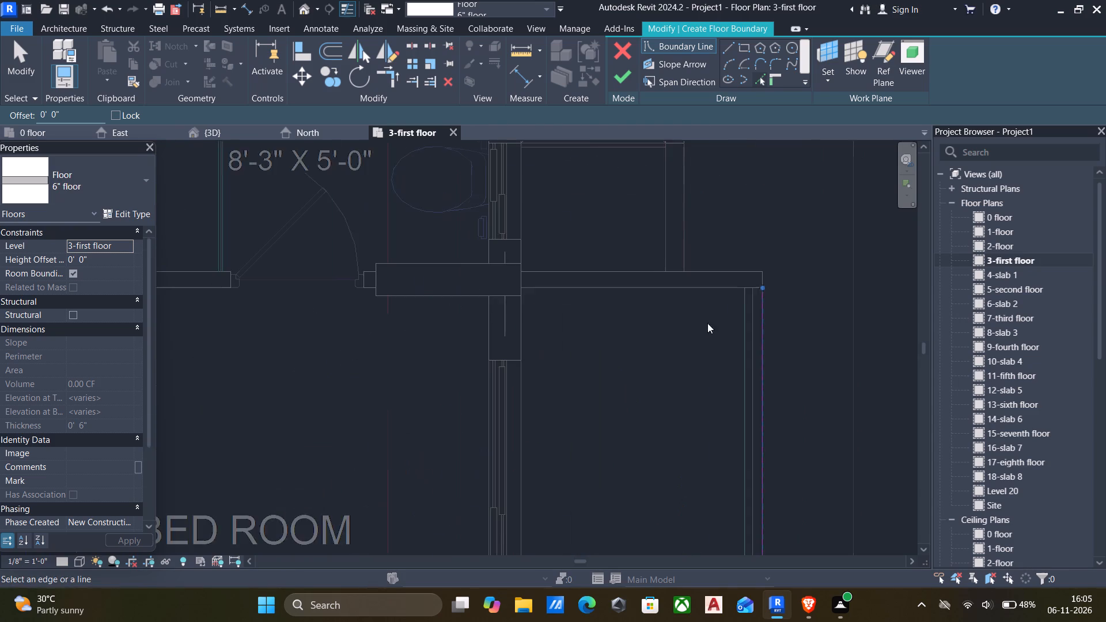
scroll(731, 272, up, 4)
click(749, 270)
click(648, 219)
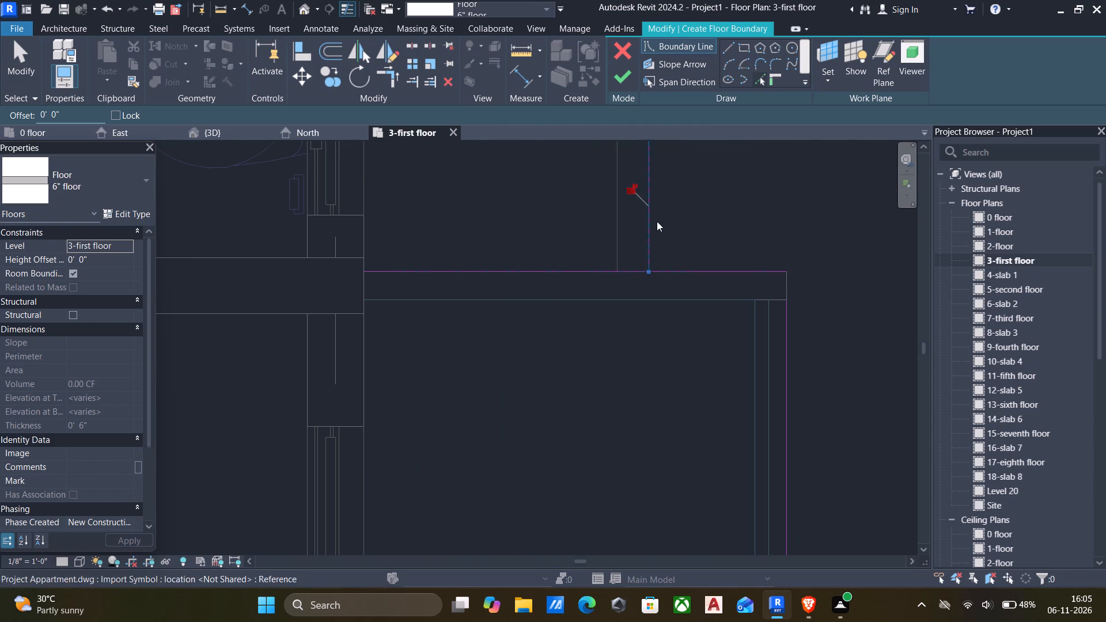
Pick the inner and outer lower edges of the projection beside unit 5's dining area, above the duct, as boundary lines.
scroll(663, 228, down, 11)
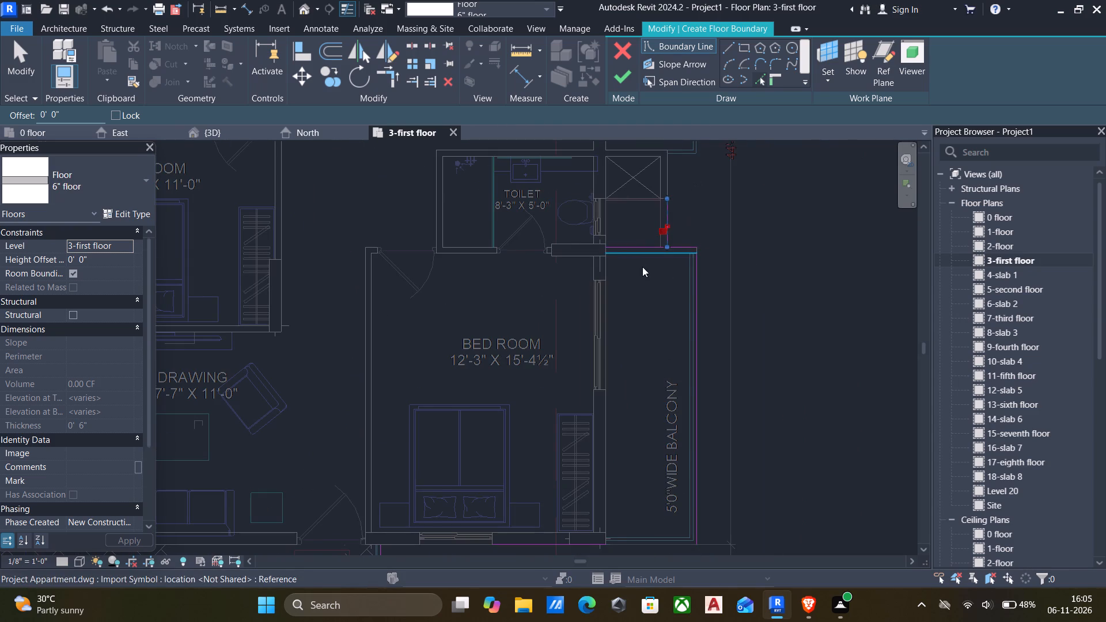
scroll(786, 248, down, 3)
middle_drag(783, 252, 635, 373)
scroll(571, 296, up, 5)
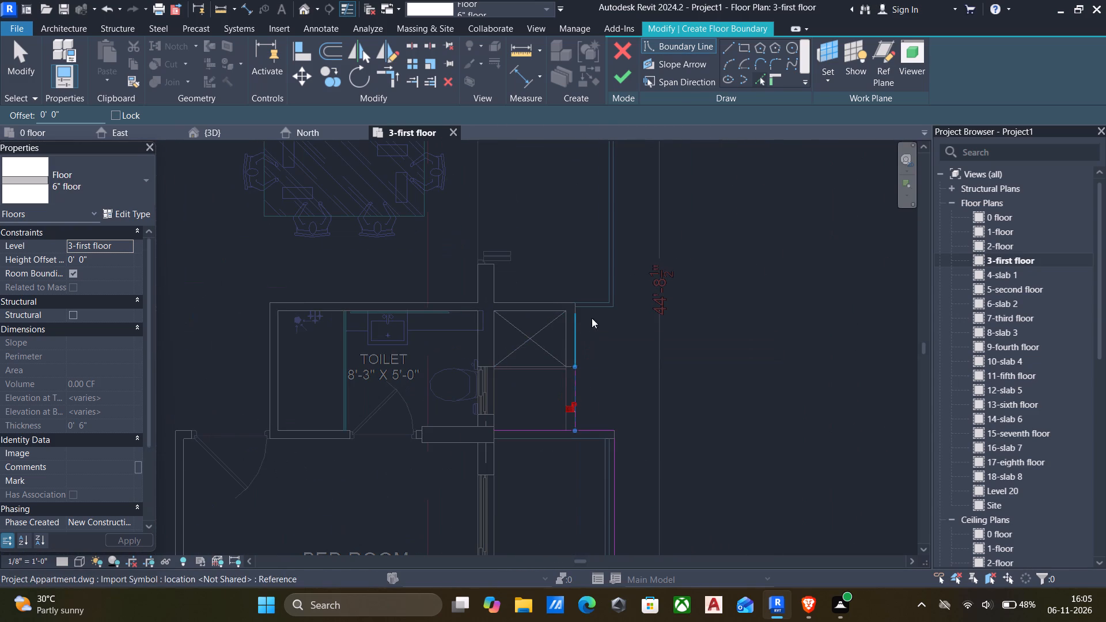
scroll(599, 313, up, 4)
click(599, 312)
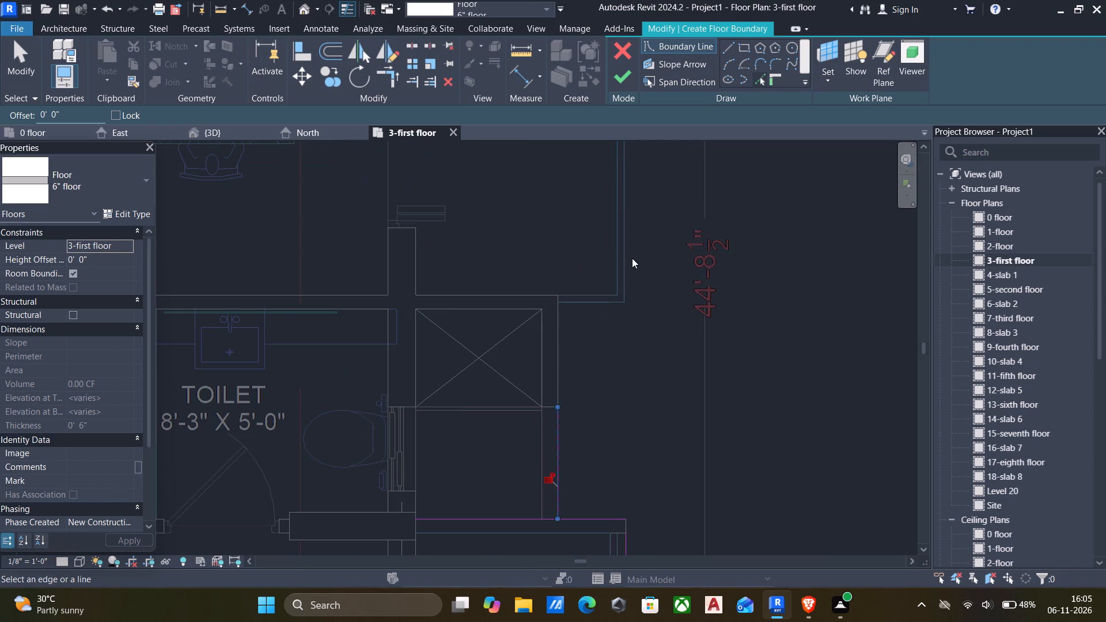
click(596, 301)
scroll(606, 318, up, 4)
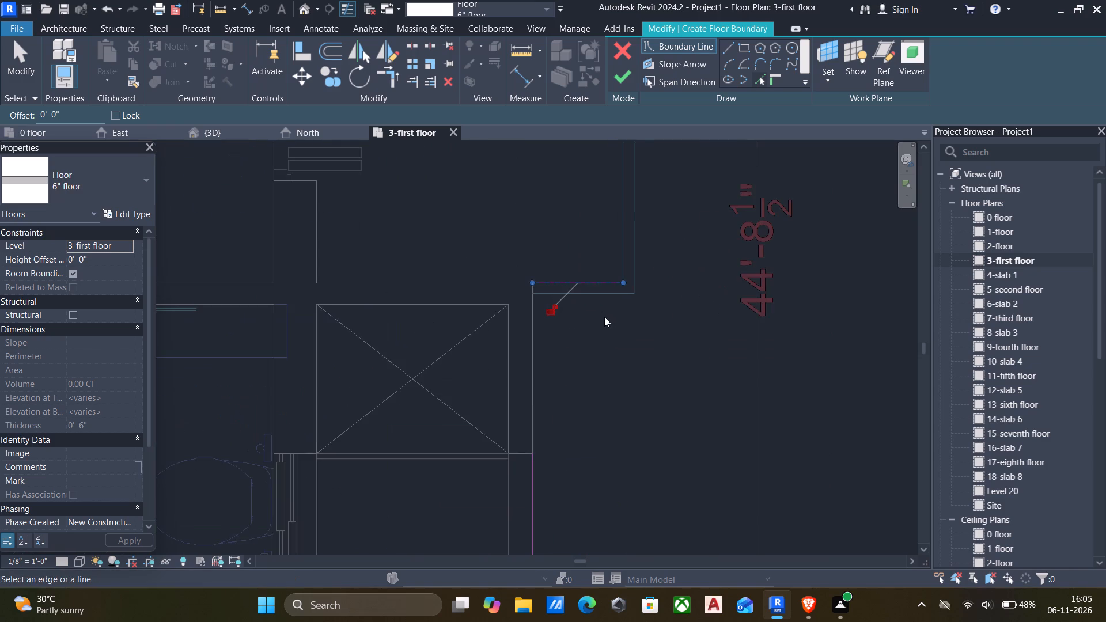
click(608, 290)
Delete the boundary lines on the inner lower edge of the dining-side projection, keeping the one on the outer edge.
key(Escape)
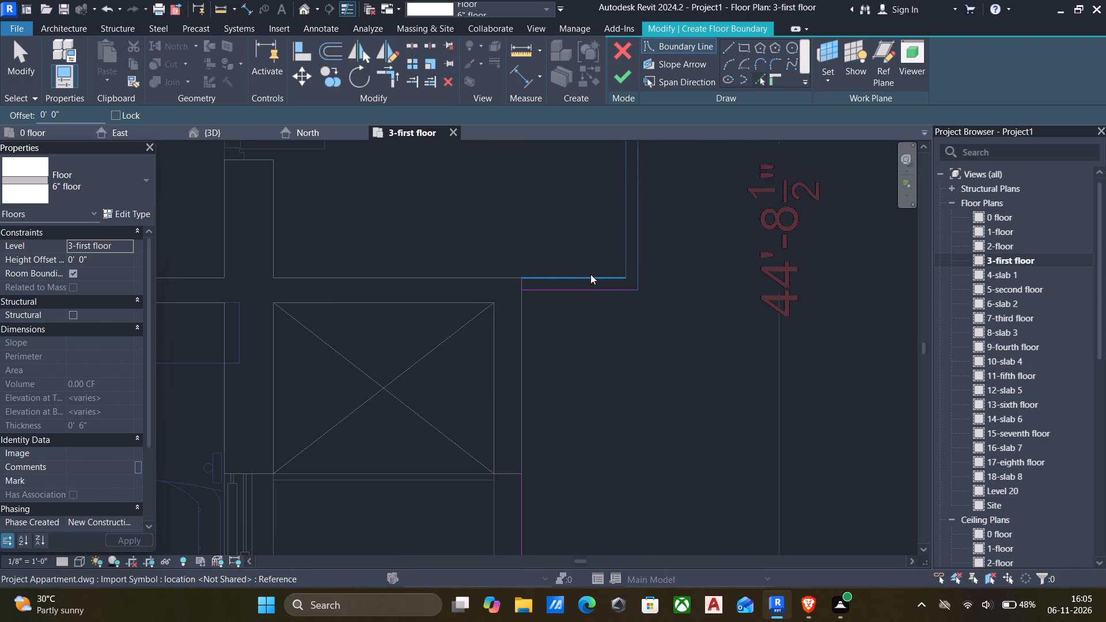
click(590, 274)
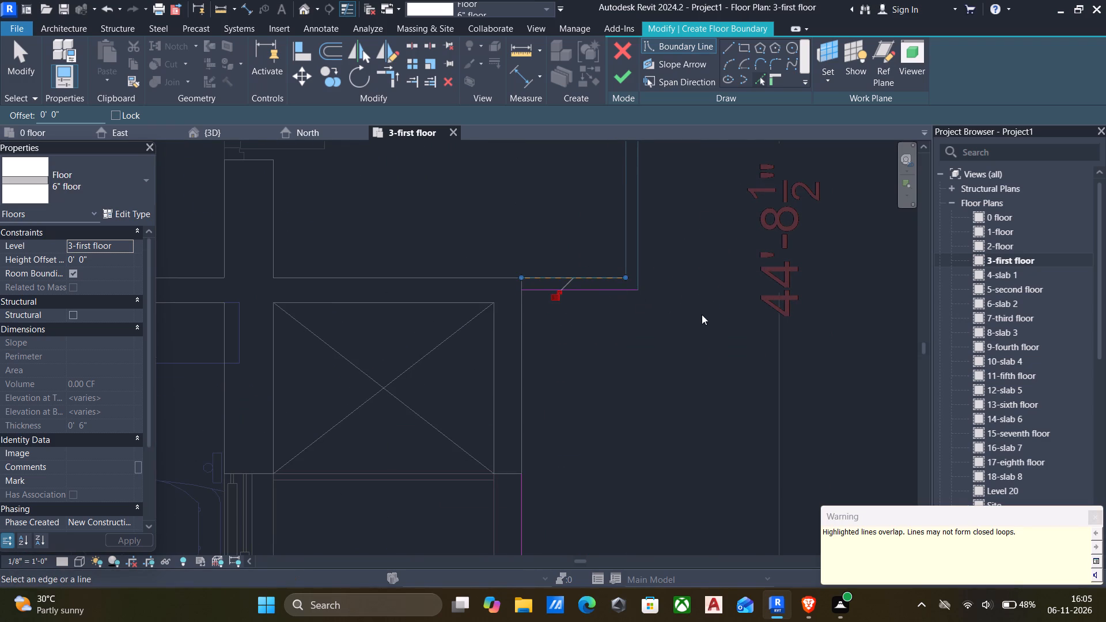
key(Delete)
click(593, 277)
key(Delete)
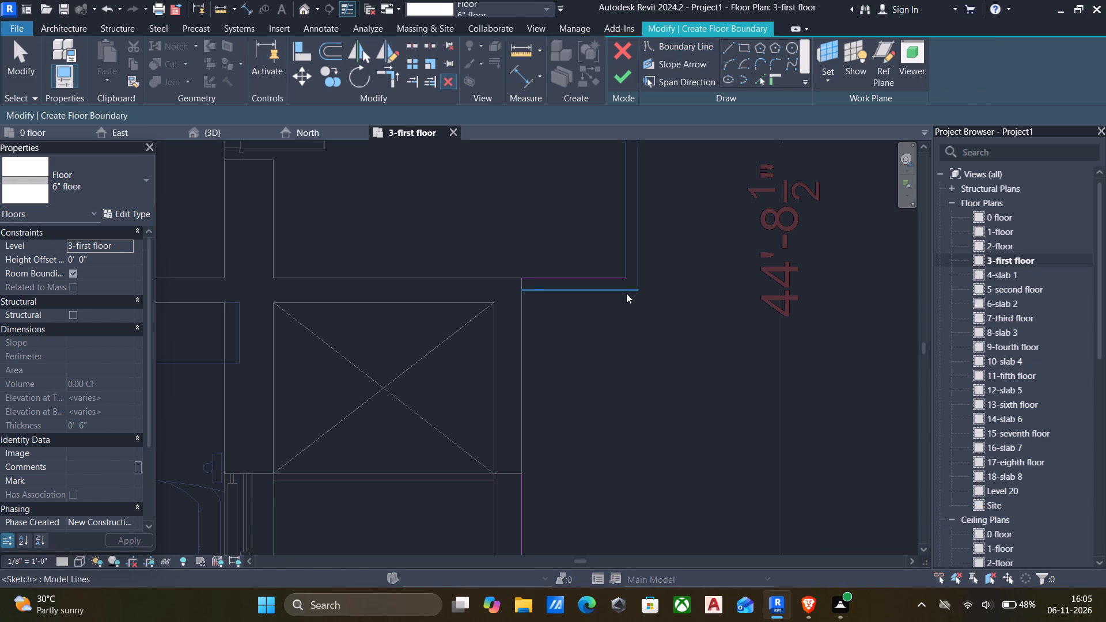
scroll(627, 293, down, 1)
click(593, 275)
key(Delete)
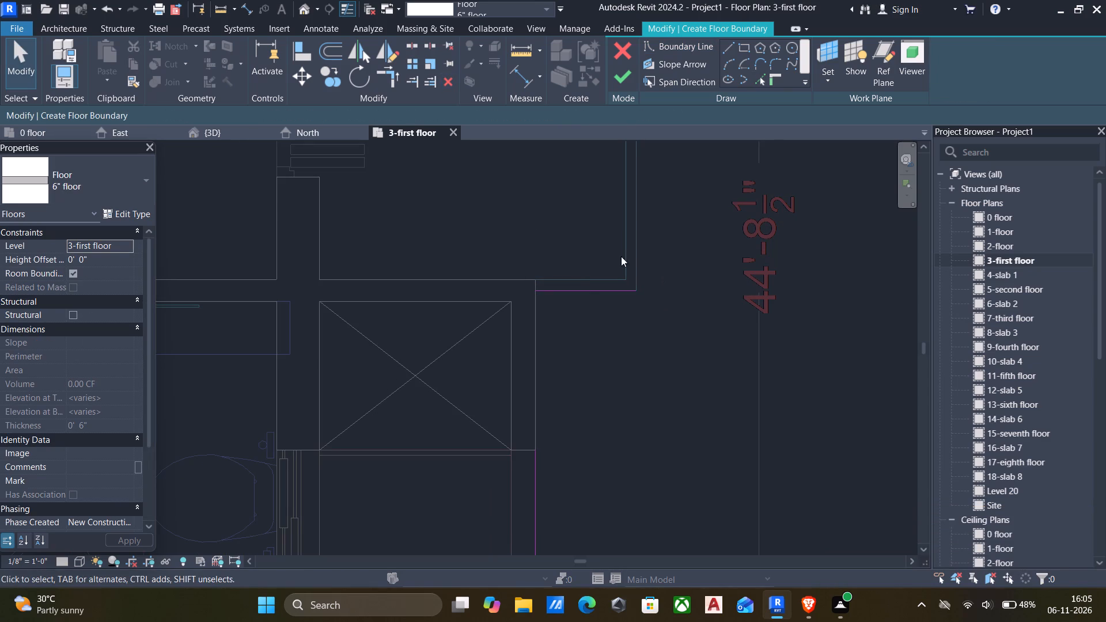
Resume picking boundary lines and pick the outermost edge of the projection beside unit 5's dining area.
right_drag(684, 49, 699, 54)
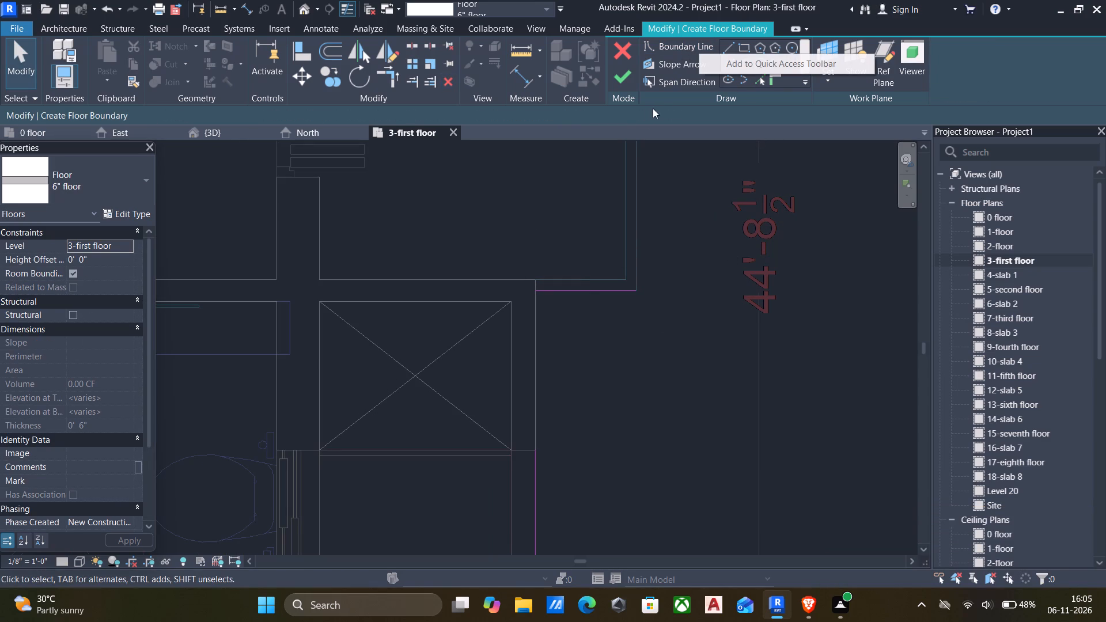
click(760, 77)
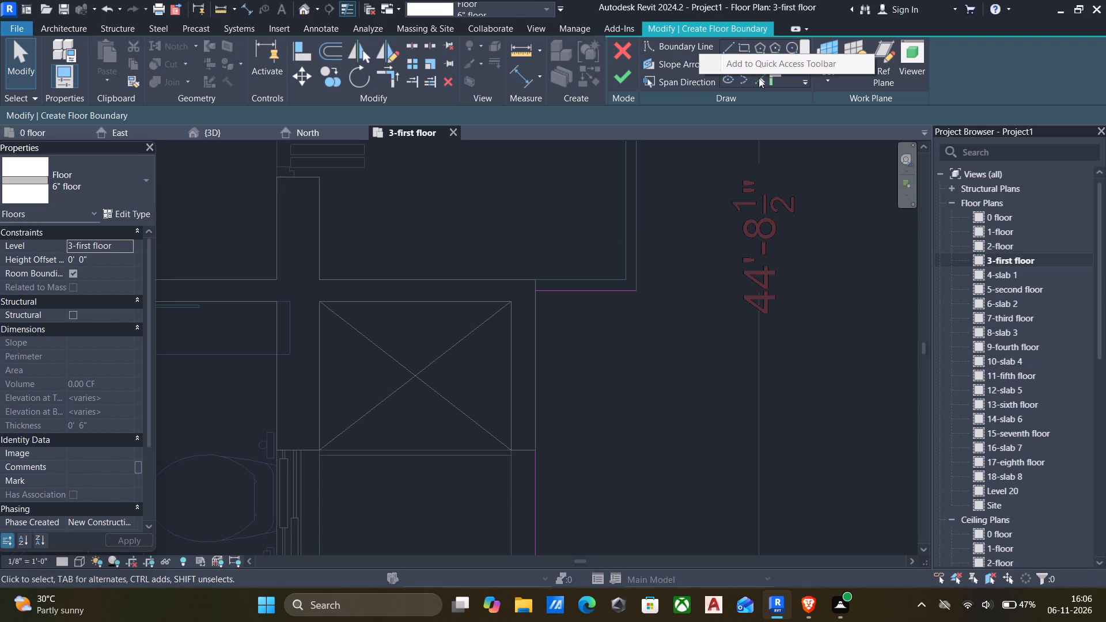
click(756, 78)
click(676, 219)
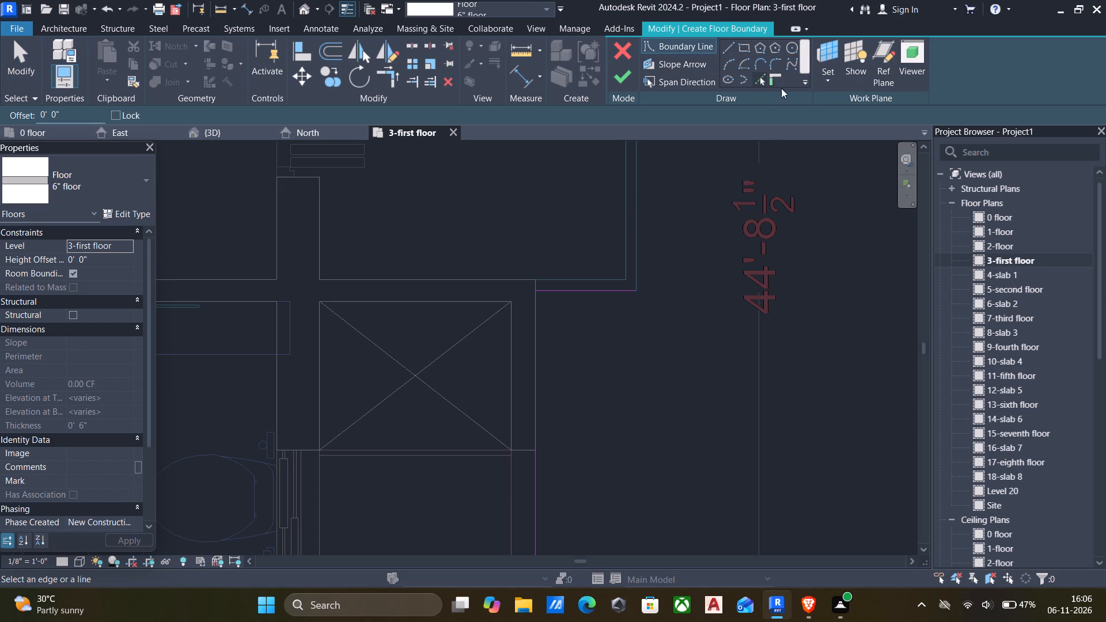
click(764, 78)
click(633, 194)
Pick the uppermost outer edge of the utility beside the 12'-10½" X 11'-4" kitchen as a boundary line.
scroll(698, 198, down, 11)
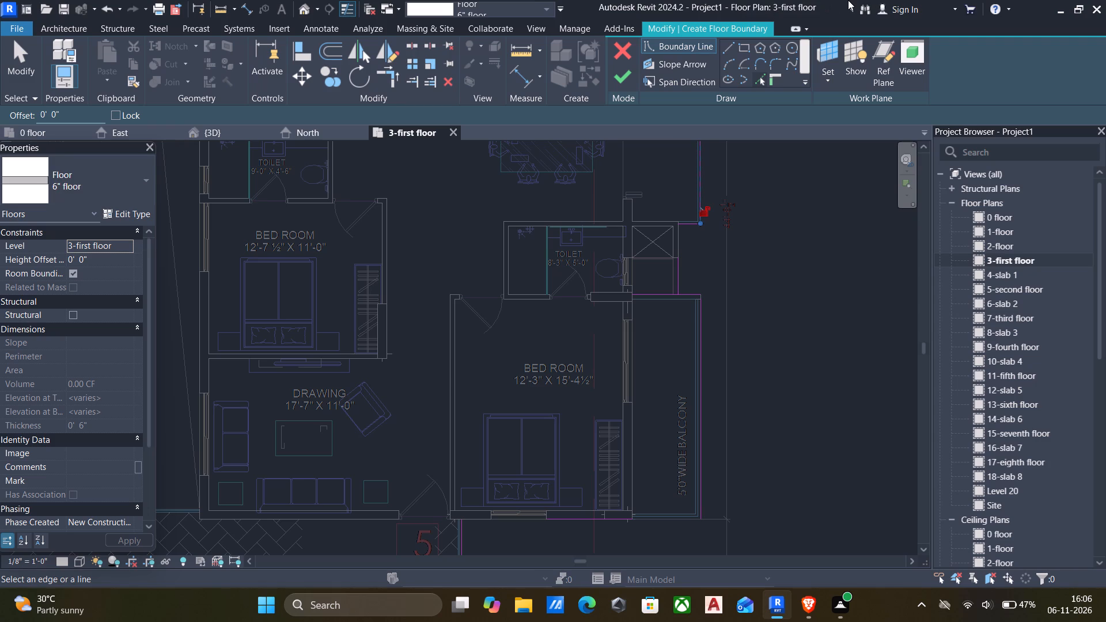
scroll(750, 230, down, 2)
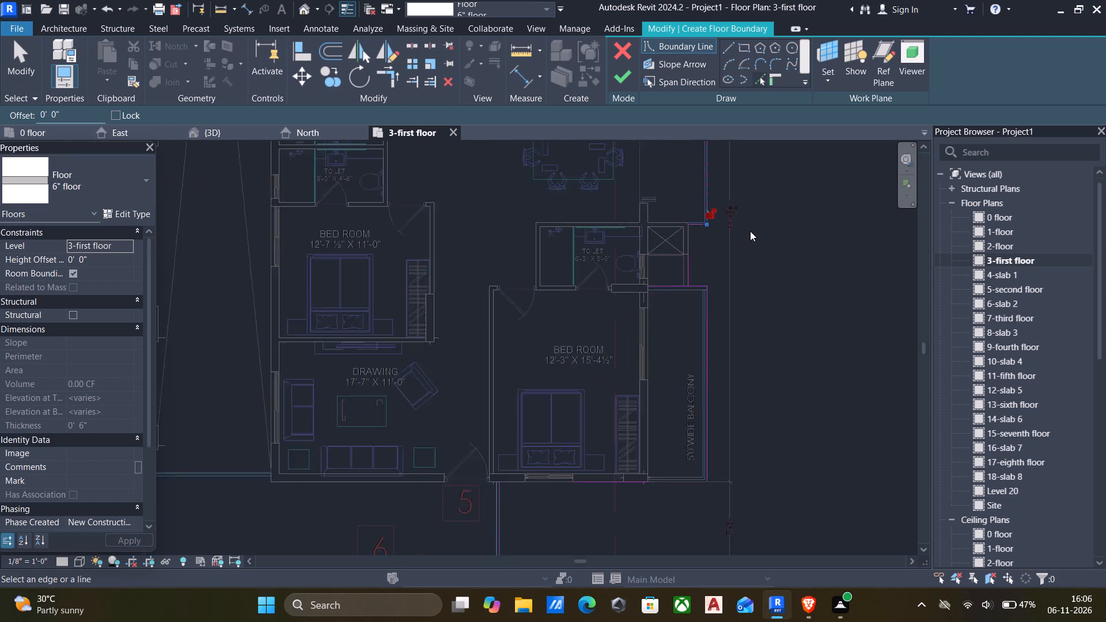
scroll(684, 301, down, 1)
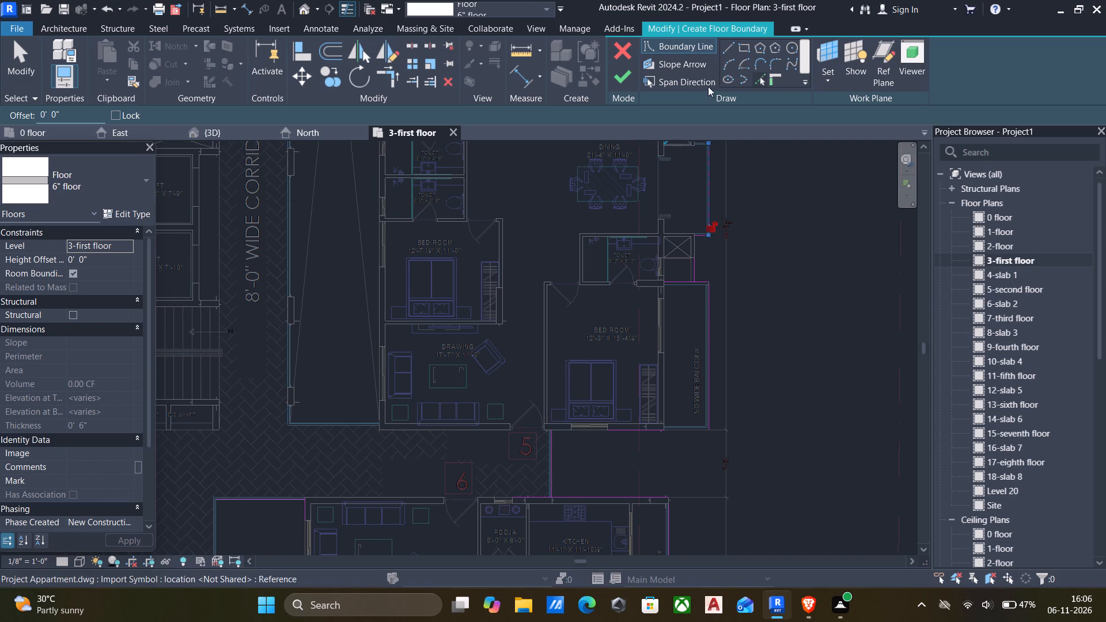
scroll(540, 329, down, 3)
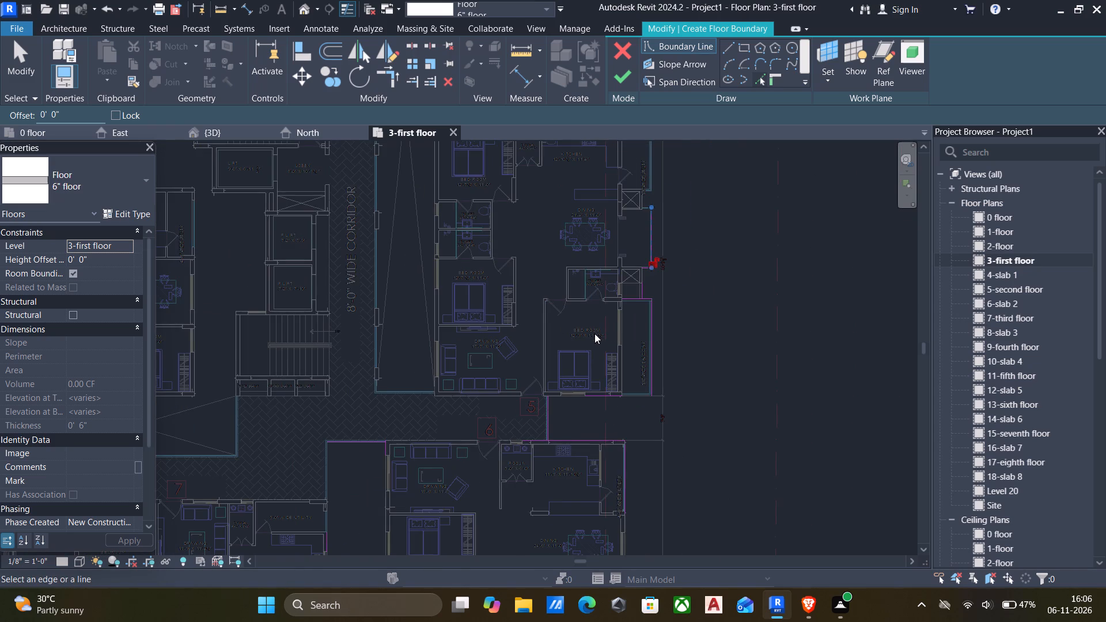
scroll(597, 338, down, 6)
middle_drag(645, 337, 585, 395)
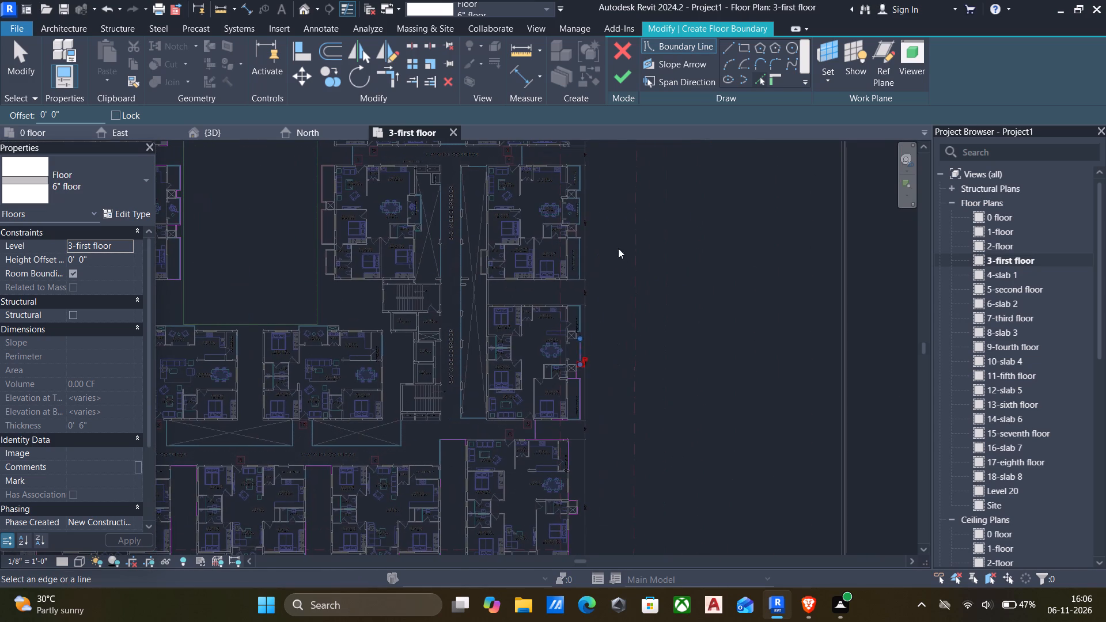
scroll(595, 217, up, 5)
scroll(560, 296, up, 4)
scroll(552, 386, down, 3)
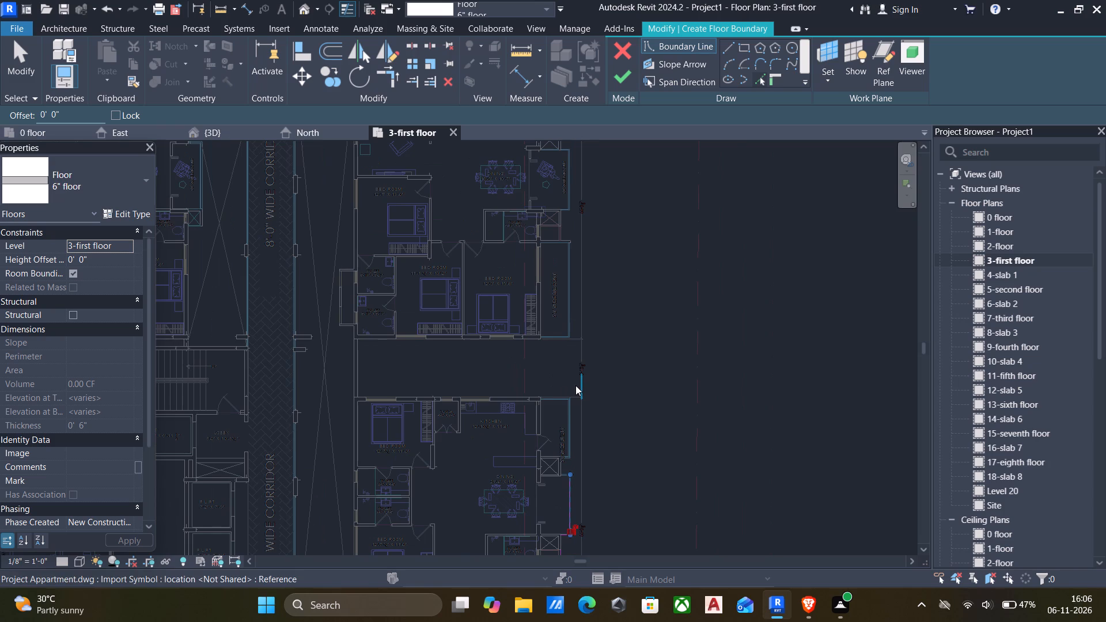
scroll(521, 401, up, 10)
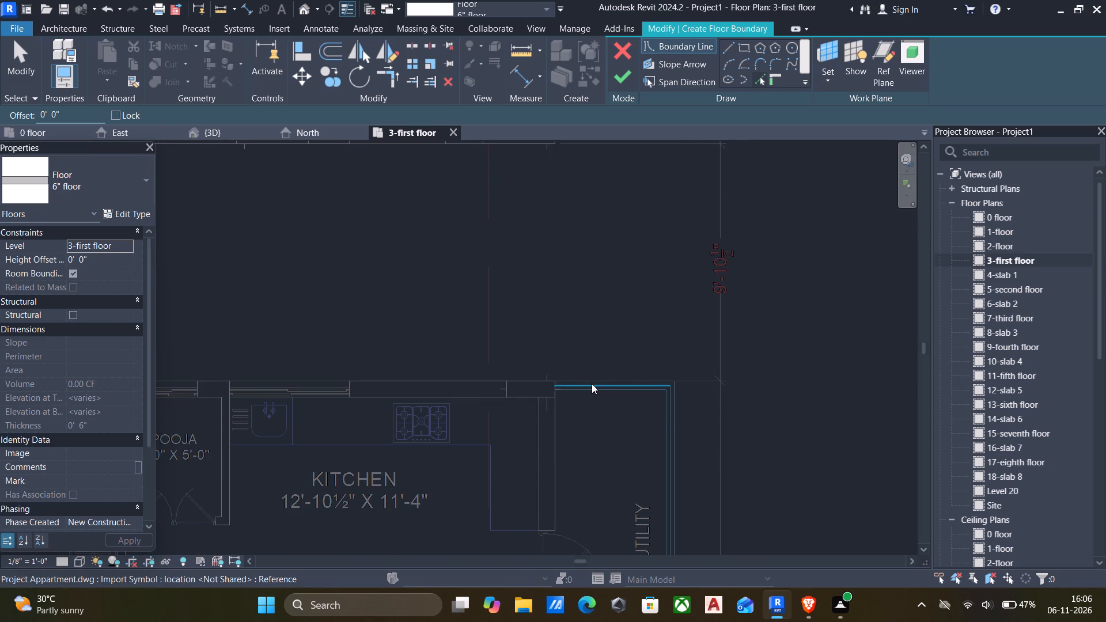
scroll(588, 382, up, 5)
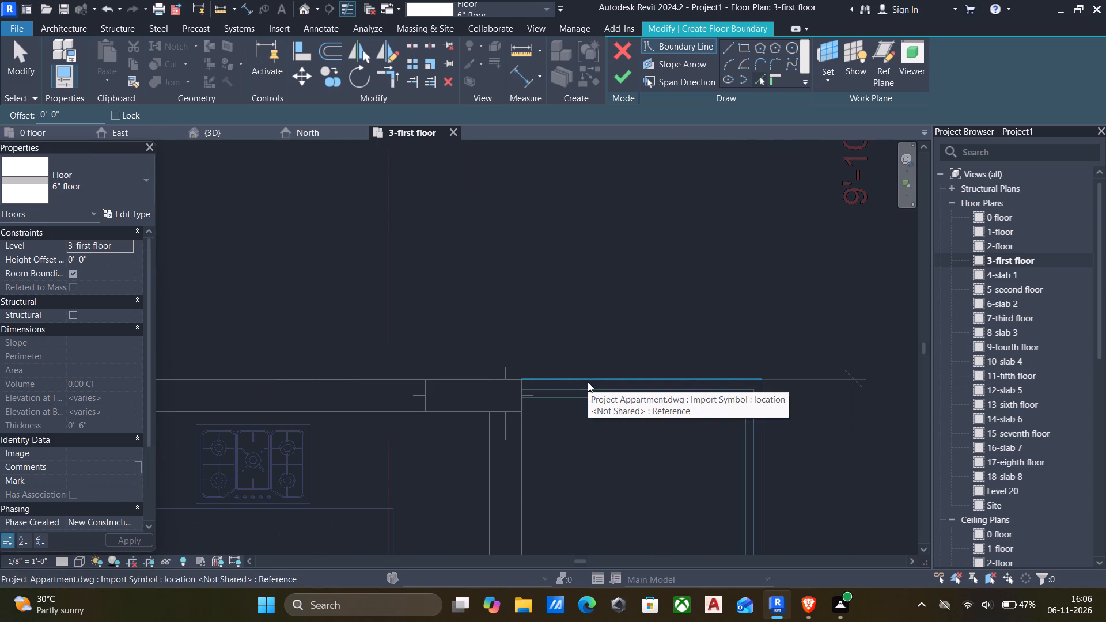
click(588, 382)
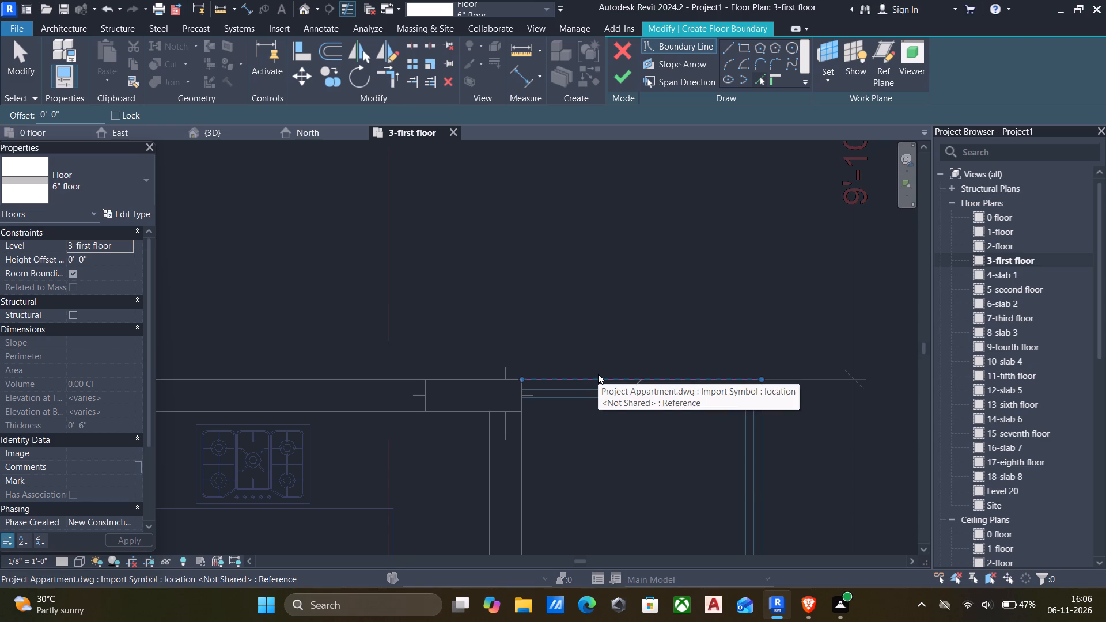
Pick the wall edge at the inner end of the open gap between unit 5 and the unit above as a boundary line.
scroll(503, 386, down, 5)
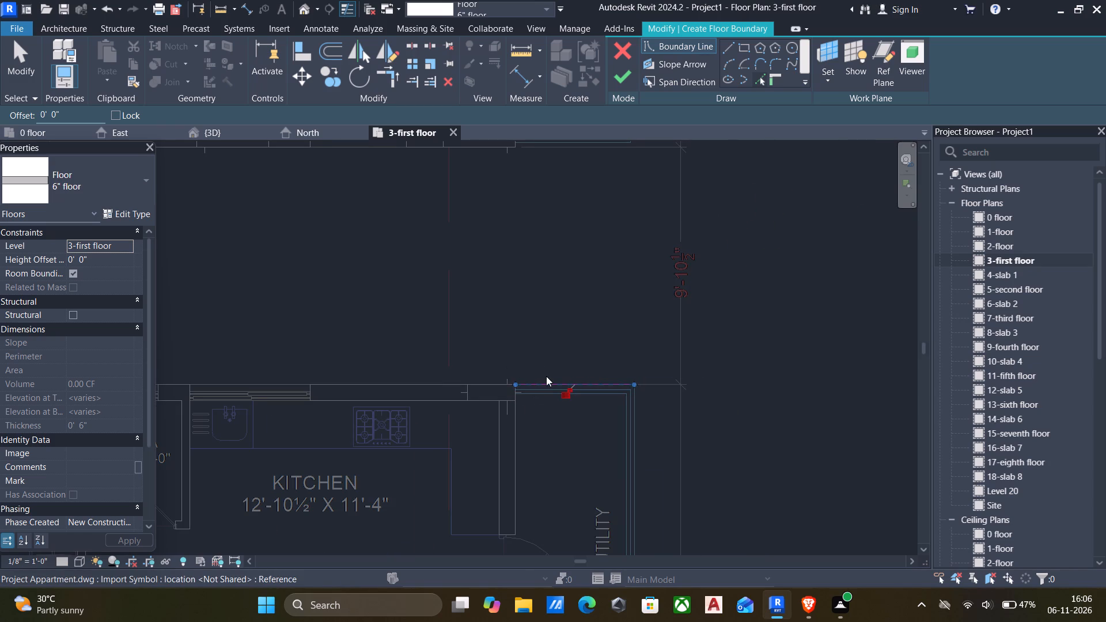
scroll(498, 365, down, 8)
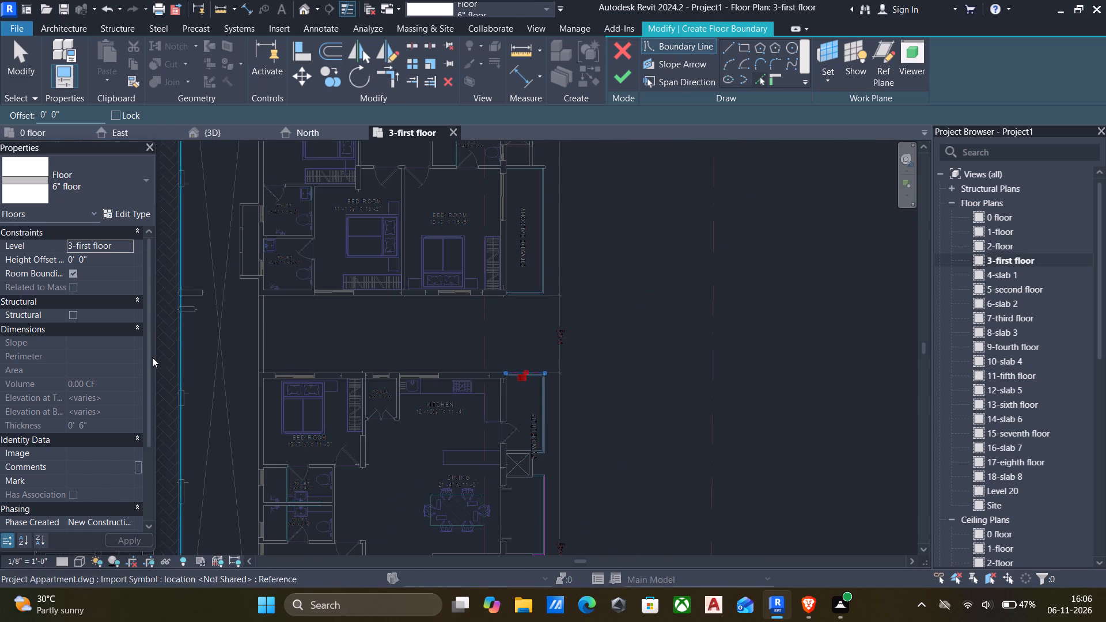
scroll(458, 374, up, 9)
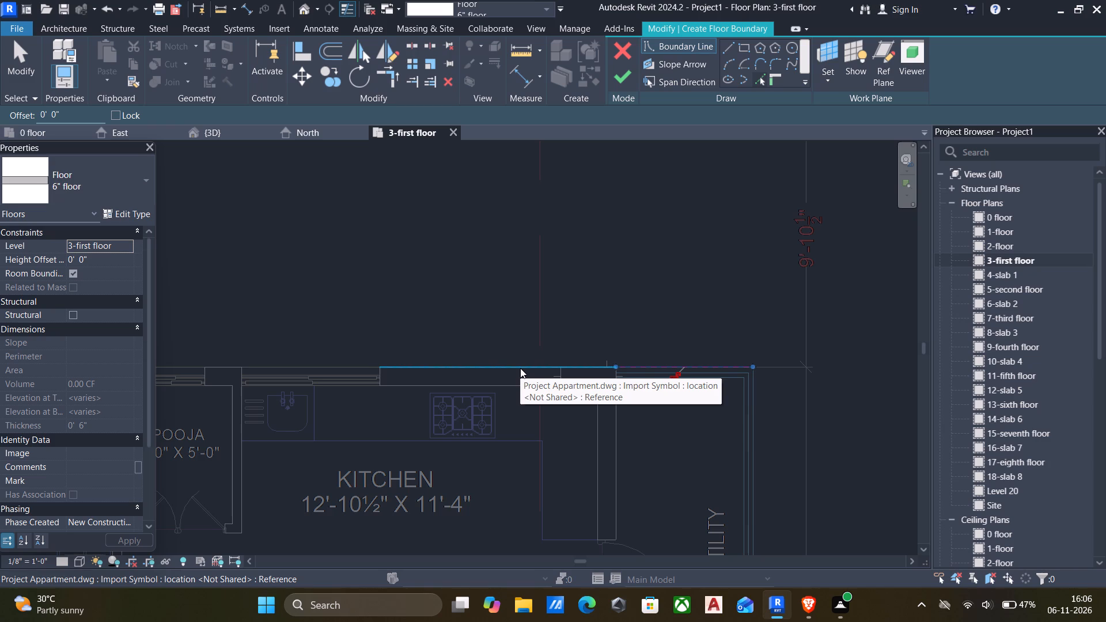
scroll(418, 362, down, 6)
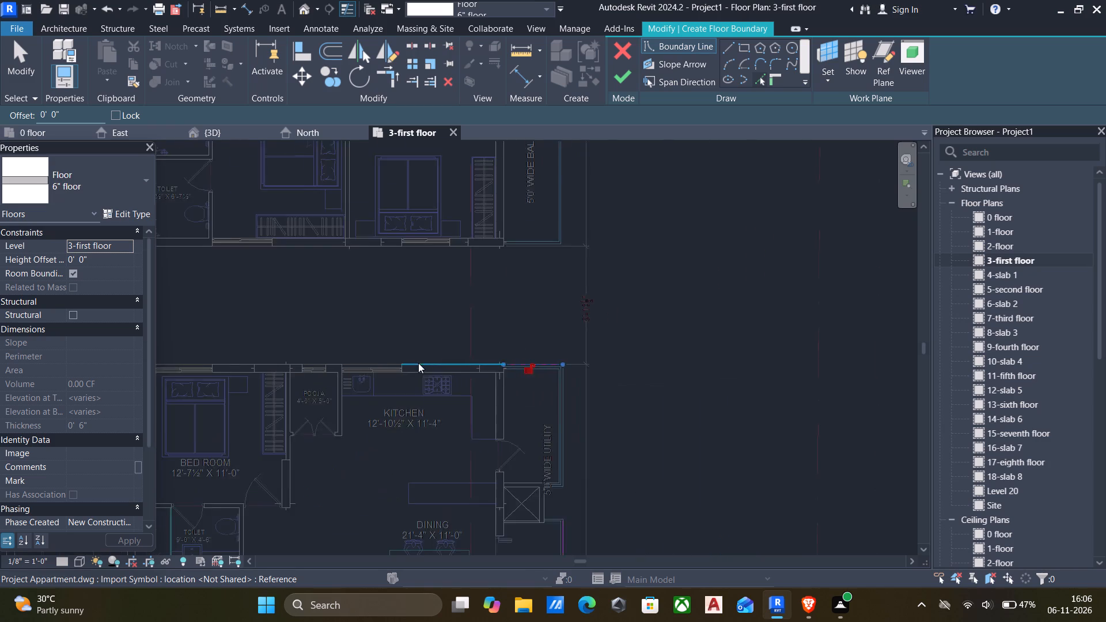
middle_drag(418, 363, 671, 370)
scroll(238, 263, up, 5)
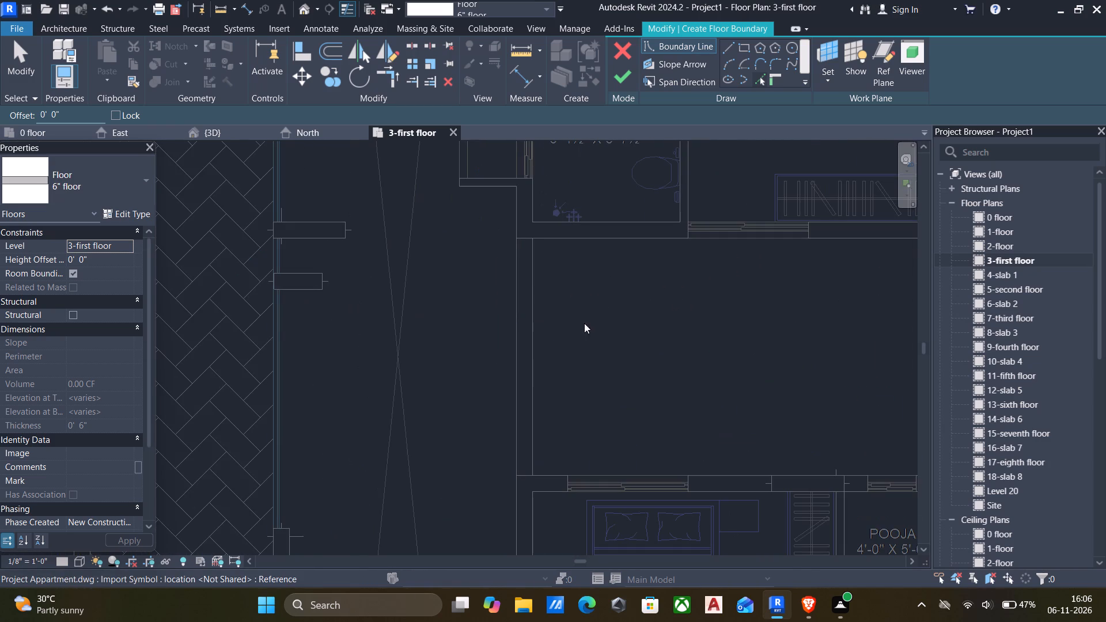
click(536, 313)
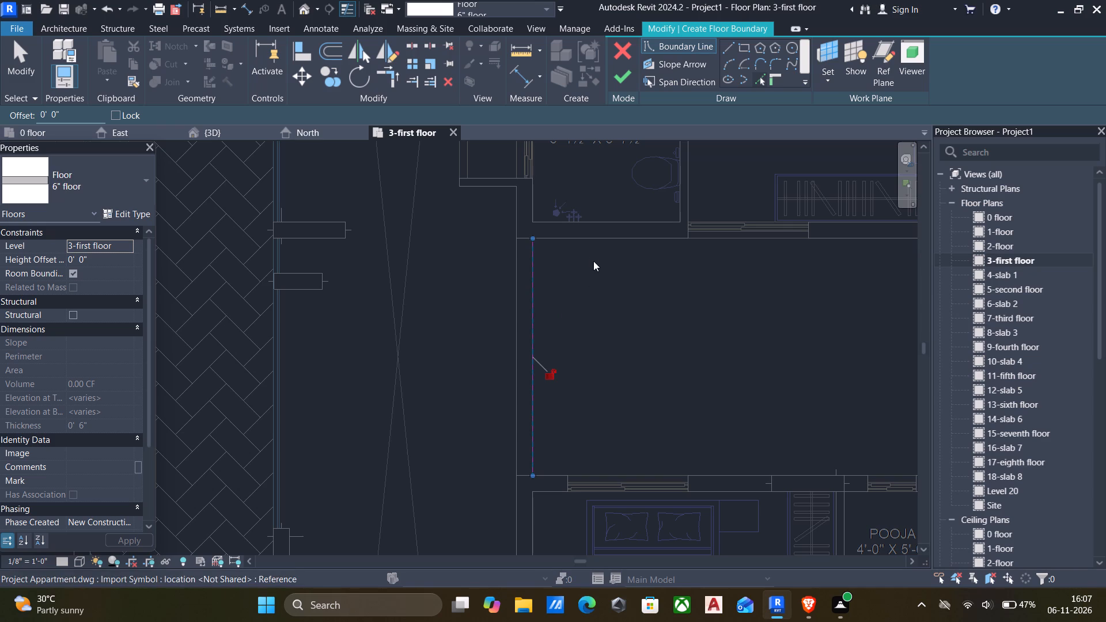
Pick the toilet's lower wall edge along the open gap and the outermost edge of the balcony beside the 12'-3" X 15'-6" bedroom.
click(585, 240)
scroll(589, 251, down, 6)
middle_drag(599, 275, 454, 348)
scroll(452, 350, up, 1)
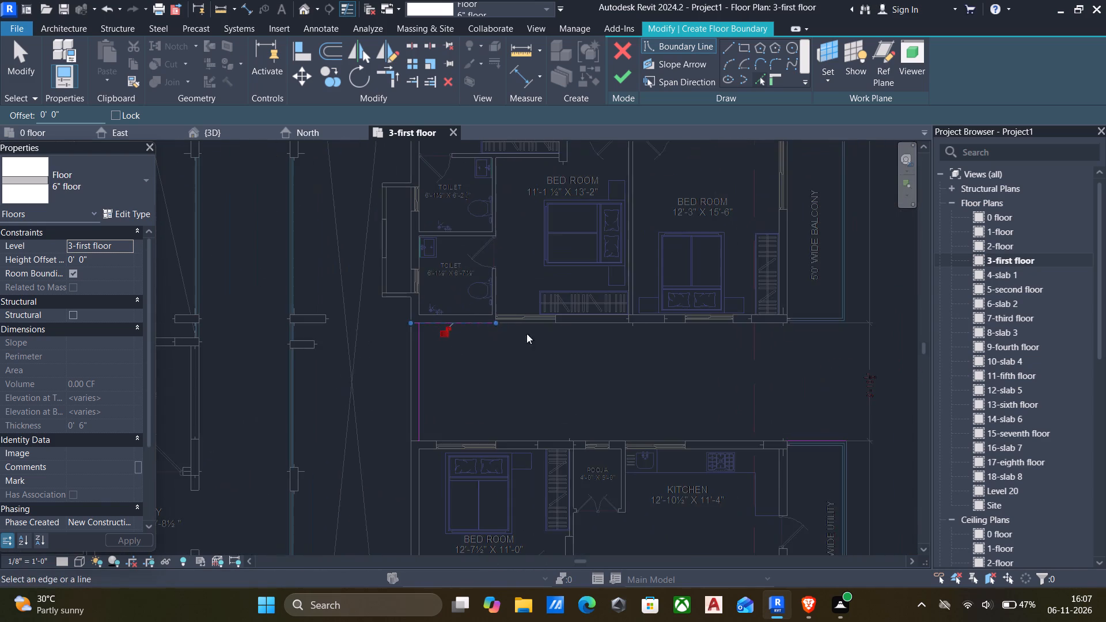
scroll(847, 304, down, 4)
middle_drag(843, 309, 704, 346)
scroll(724, 316, up, 7)
scroll(677, 311, up, 5)
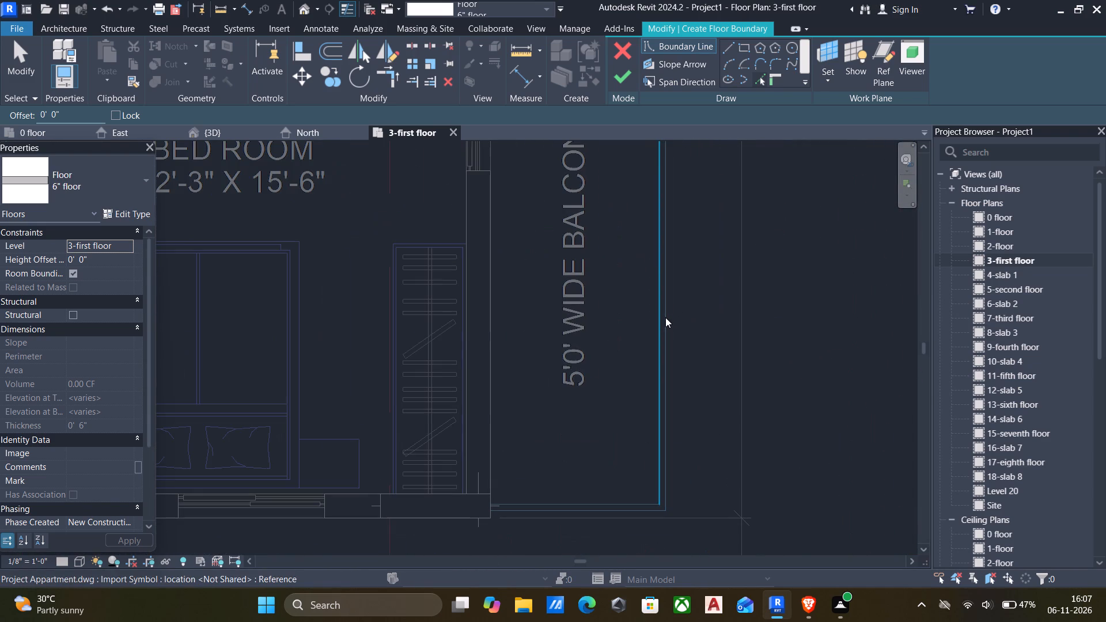
click(668, 323)
Pick the wall stub's edges at the upper end of the bedroom balcony and the outer wall edge beside the 8'-4½" X 5'-0" toilet.
scroll(668, 323, down, 4)
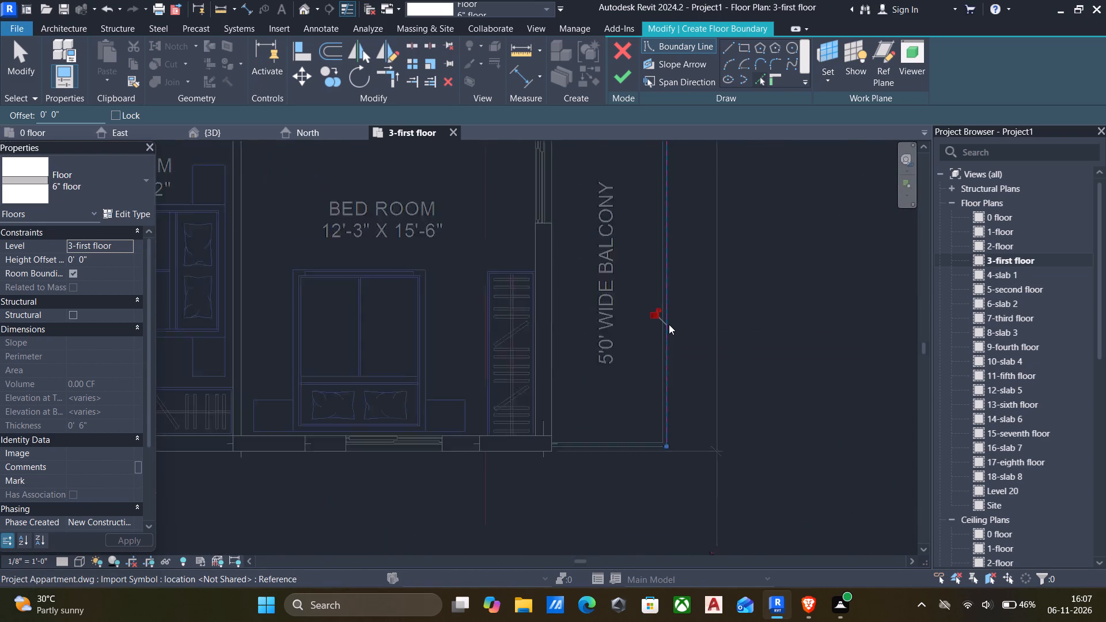
scroll(669, 324, down, 9)
scroll(672, 244, up, 11)
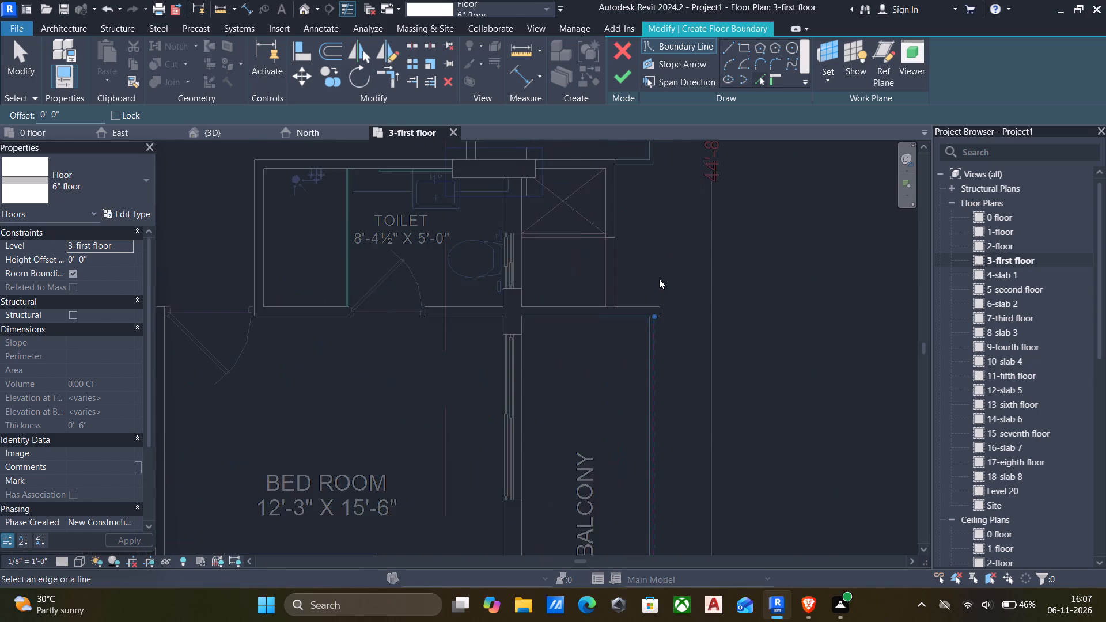
scroll(659, 279, up, 9)
scroll(687, 362, up, 6)
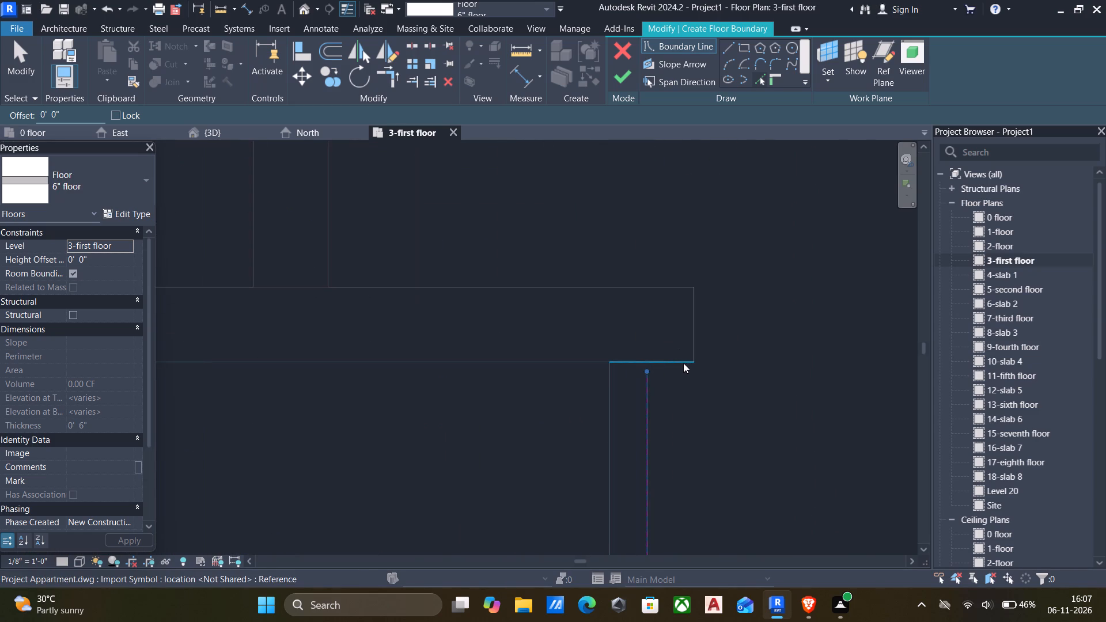
click(681, 362)
click(690, 342)
click(555, 286)
scroll(555, 286, down, 3)
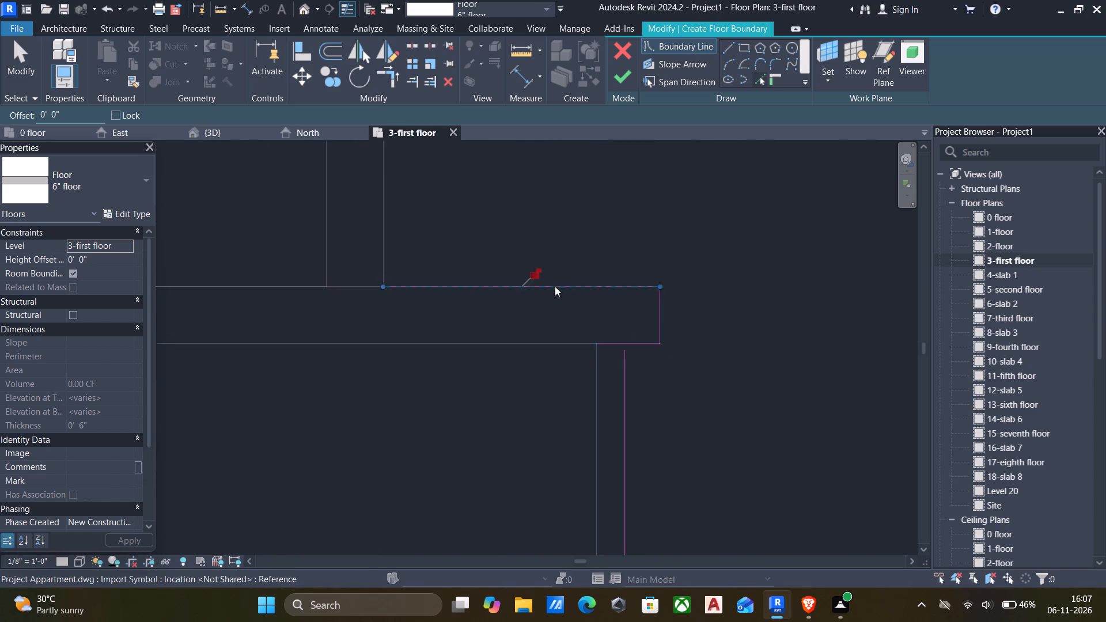
scroll(555, 286, down, 4)
click(474, 235)
Pick the lower, side and upper outermost edges of the 5'0" wide balcony beside the 16'-5" X 10'-7" dining area.
scroll(509, 244, down, 6)
scroll(654, 287, down, 2)
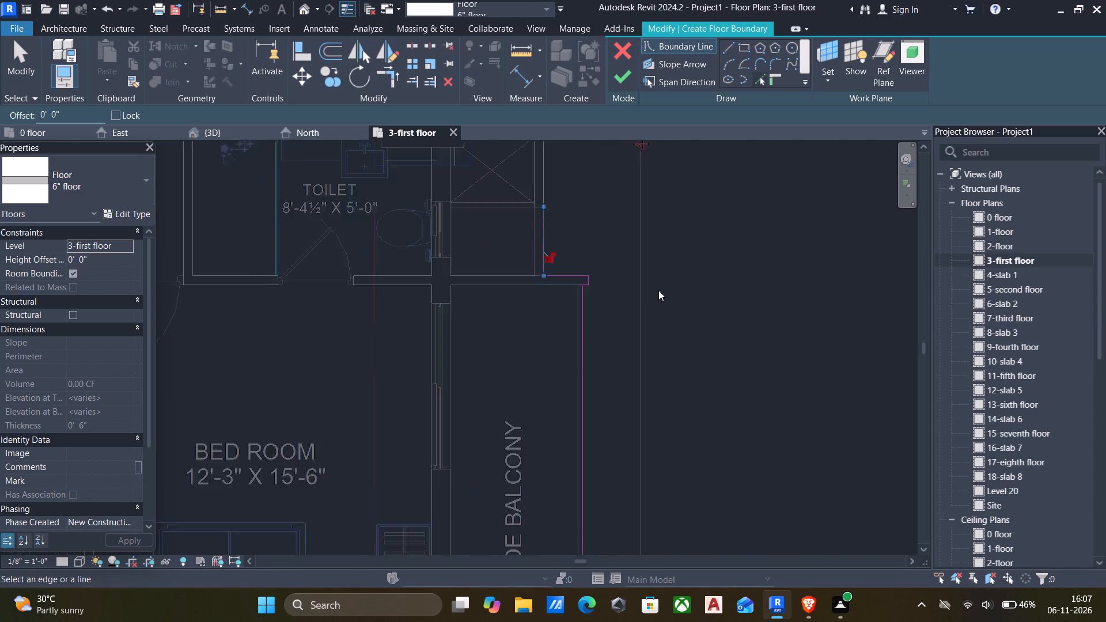
scroll(658, 290, down, 3)
scroll(596, 184, up, 9)
click(602, 194)
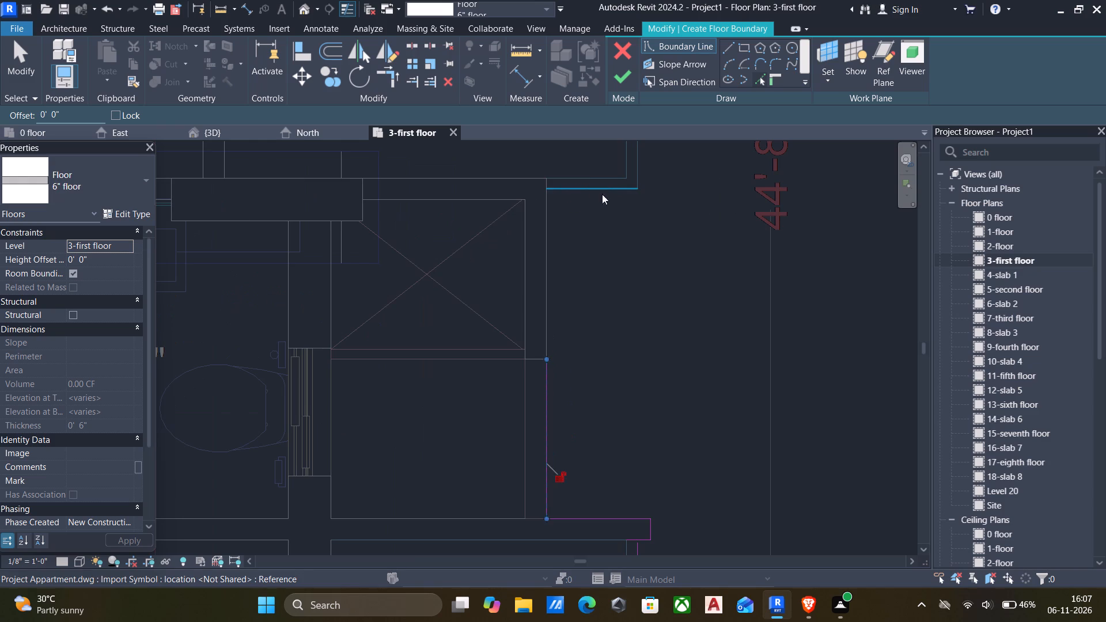
scroll(607, 201, down, 6)
middle_drag(636, 249, 680, 483)
scroll(706, 385, up, 6)
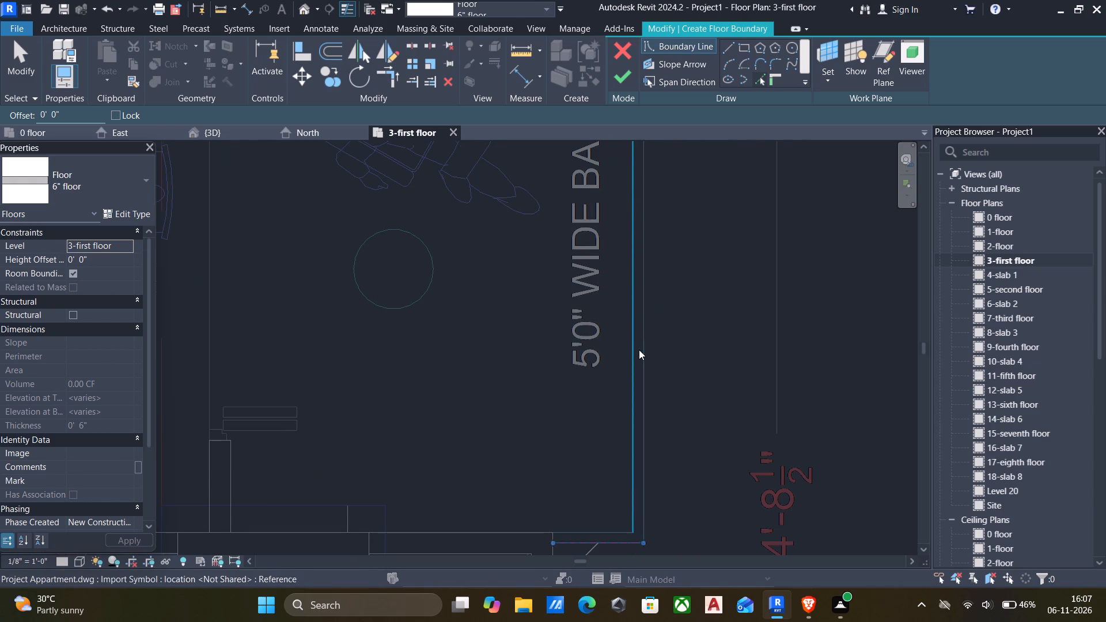
click(644, 351)
scroll(644, 353, down, 9)
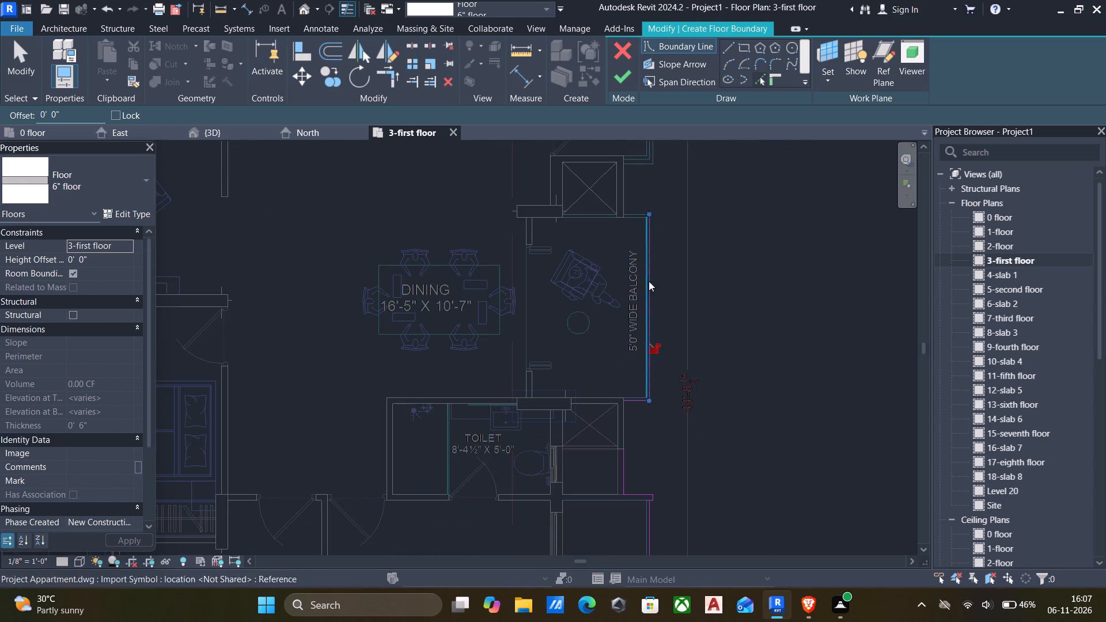
scroll(650, 191, up, 10)
click(624, 259)
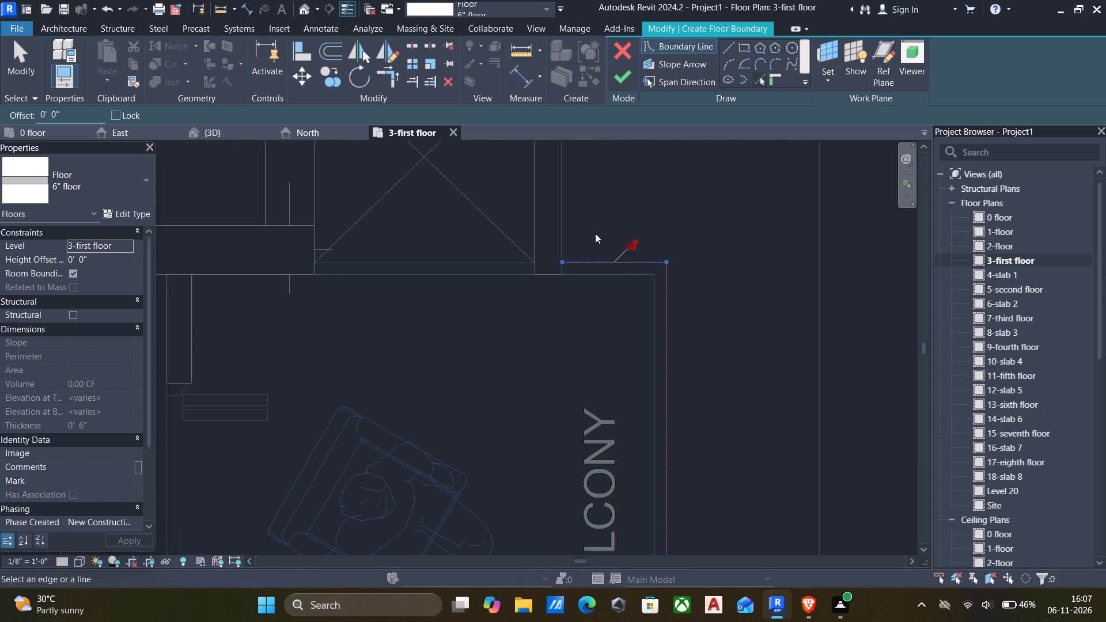
Pick the shaft's outer edge above the dining balcony and the lower, side and upper outermost edges of the 12'-10" X 11'7½" kitchen's balcony.
click(563, 204)
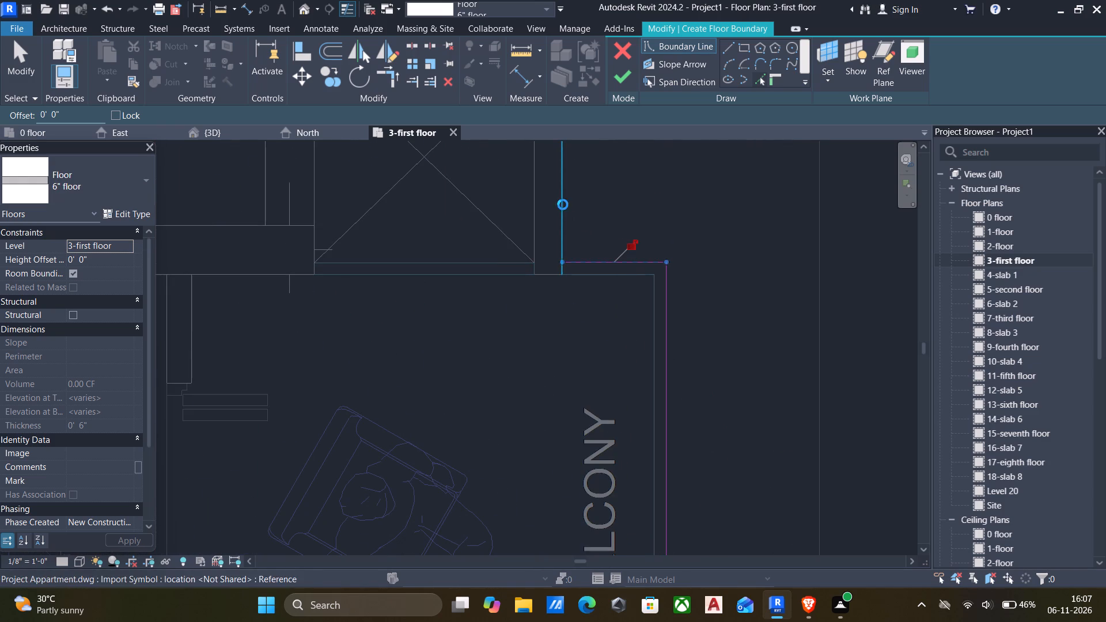
scroll(604, 223, down, 6)
scroll(699, 255, down, 5)
middle_drag(698, 261, 664, 438)
scroll(656, 396, up, 7)
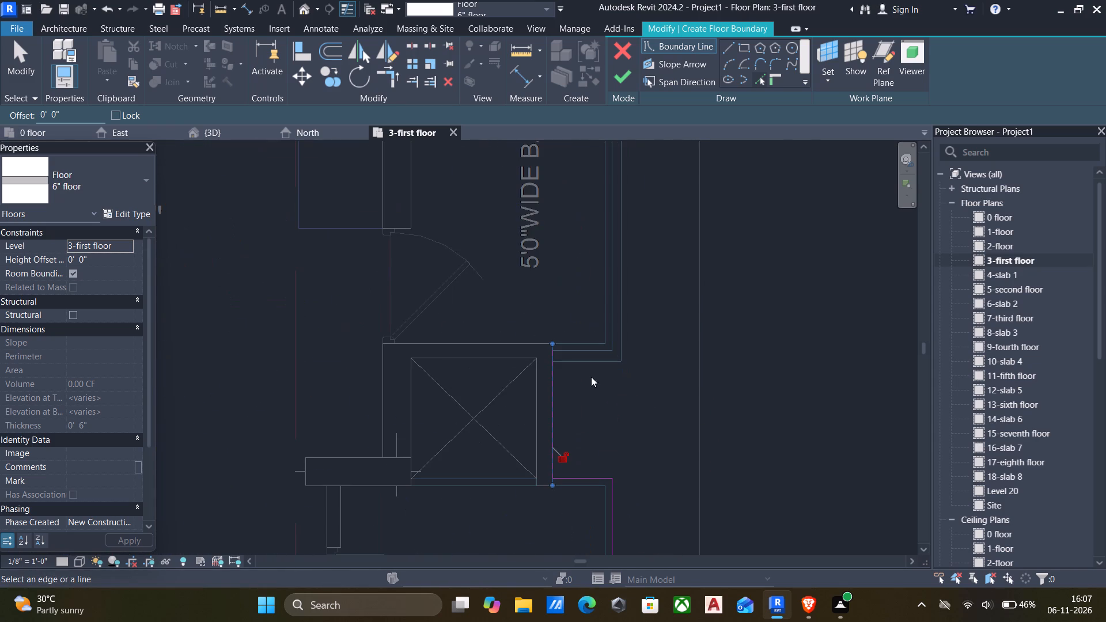
click(581, 366)
click(622, 331)
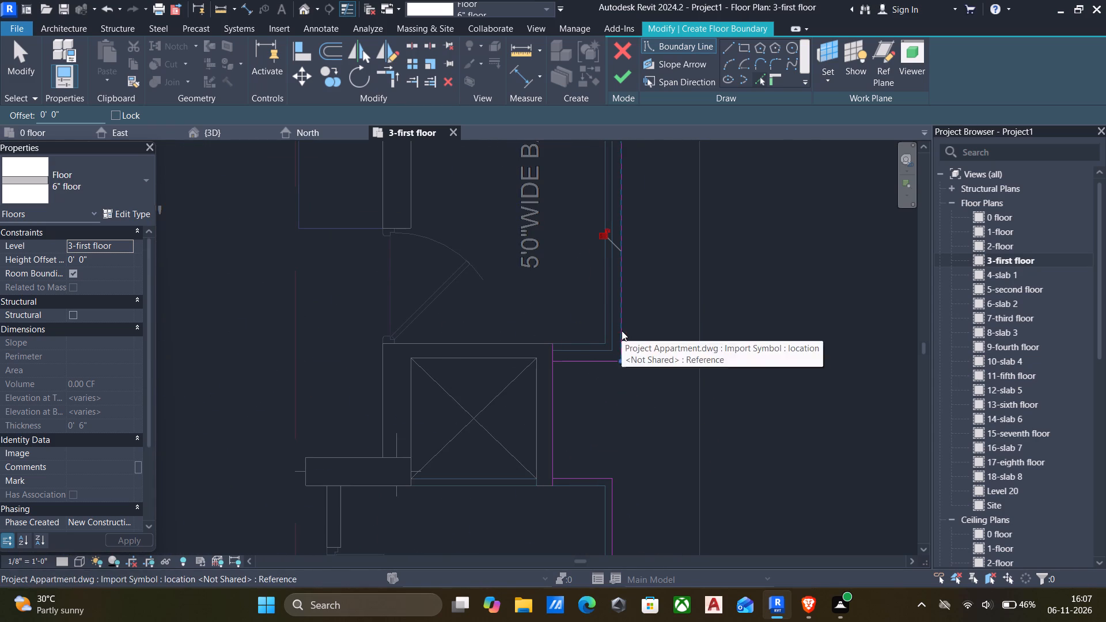
scroll(662, 333, down, 7)
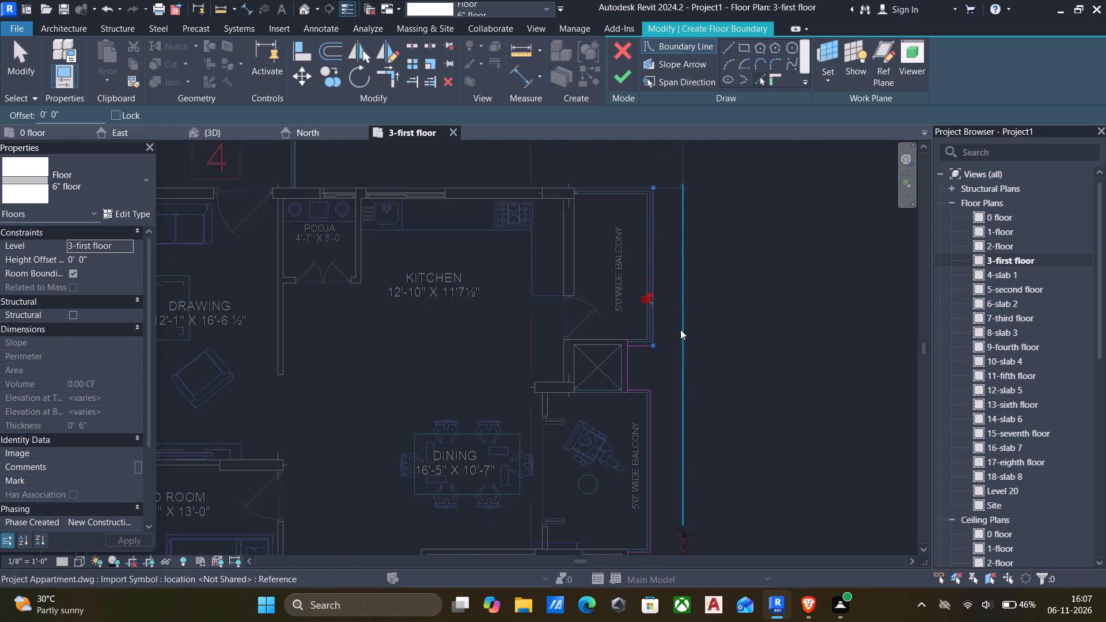
scroll(681, 330, up, 1)
scroll(591, 114, up, 6)
scroll(623, 168, up, 4)
click(623, 168)
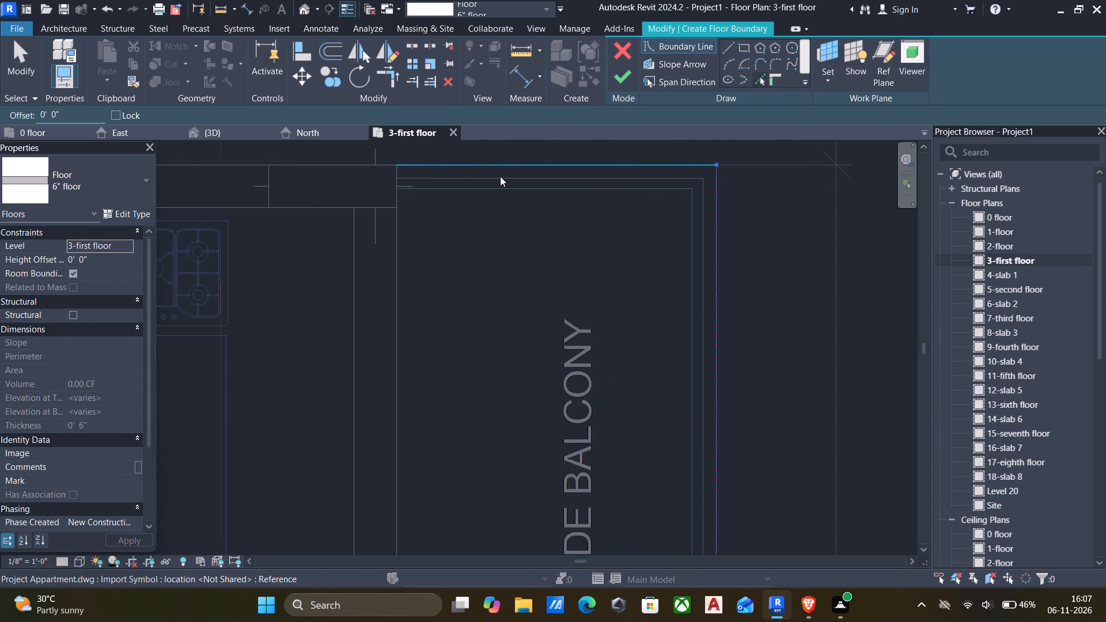
Pick the outer line closing the end of the 7'-6" wide corridor beside units 3 and 4 as a boundary line.
scroll(493, 190, down, 5)
middle_drag(505, 197, 775, 238)
scroll(683, 252, down, 6)
middle_drag(579, 282, 826, 282)
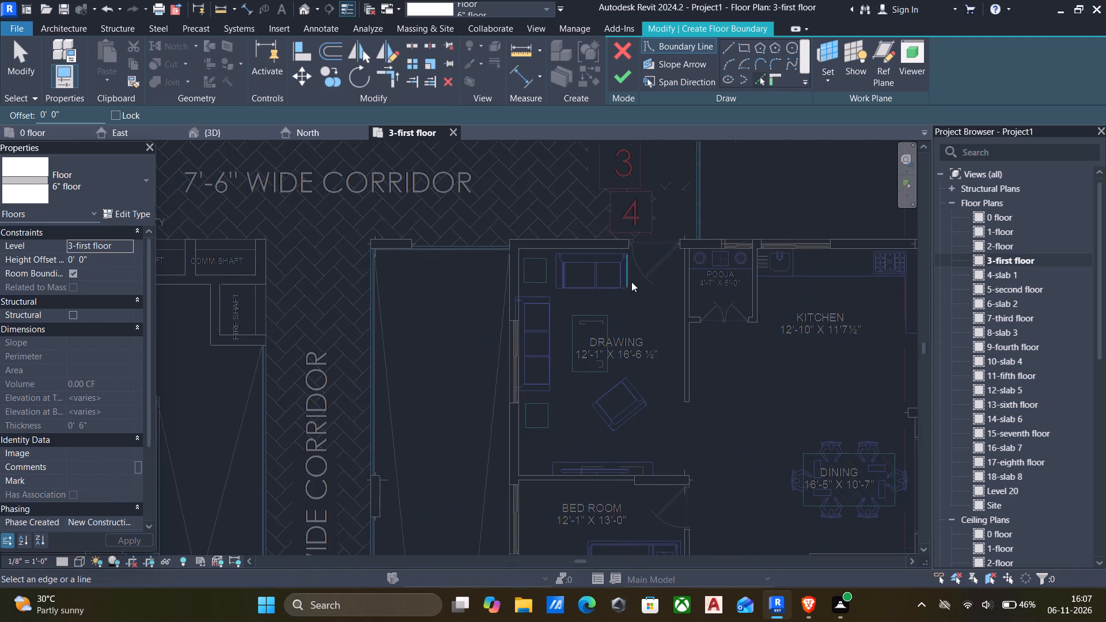
scroll(632, 275, up, 2)
scroll(617, 253, down, 4)
scroll(684, 216, up, 5)
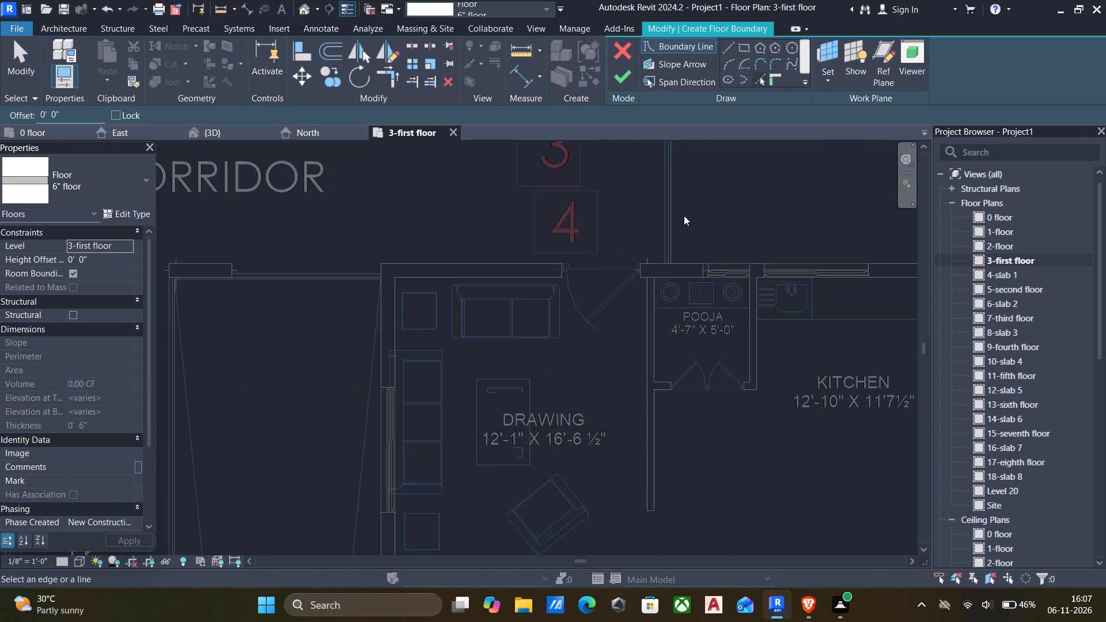
scroll(682, 236, up, 10)
click(656, 282)
Pick unit 3's lower wall edge along the open gap and the outer side wall edge of its 14'-10½" X 12'-0" master bedroom.
scroll(658, 283, down, 7)
middle_drag(650, 298, 625, 411)
scroll(669, 347, down, 4)
middle_drag(660, 351, 556, 395)
scroll(629, 324, up, 2)
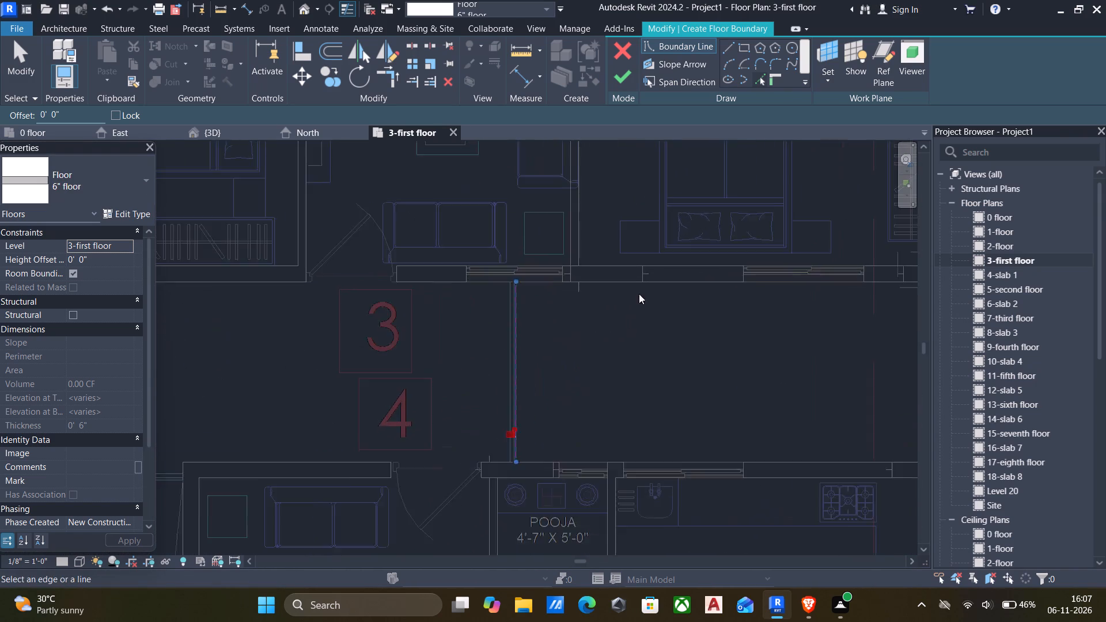
scroll(639, 294, up, 1)
click(666, 278)
scroll(667, 287, down, 5)
middle_drag(666, 299, 441, 339)
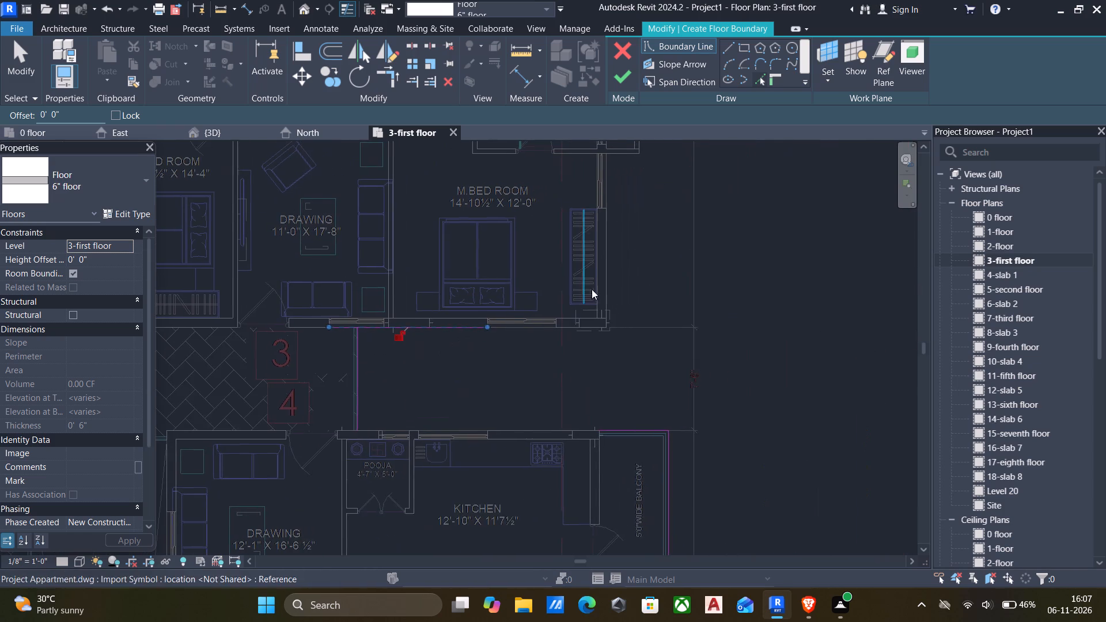
scroll(630, 297, up, 4)
click(586, 282)
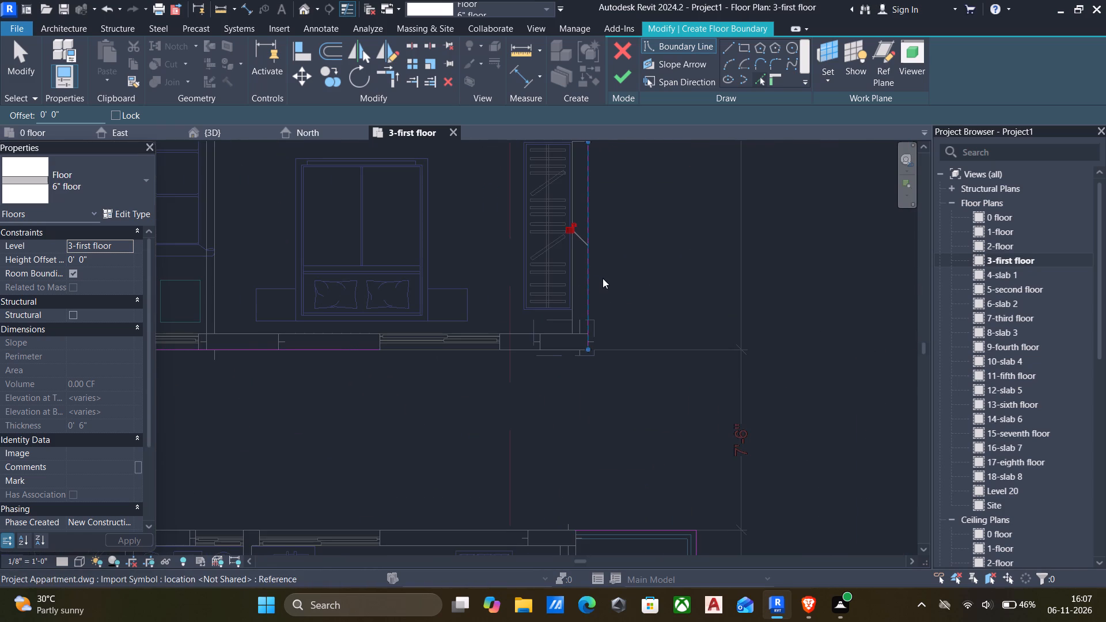
Pick the lower wall edge of the 8'-9" X 5'-0" toilet and the outer side edge of its shaft projection.
scroll(616, 305, down, 6)
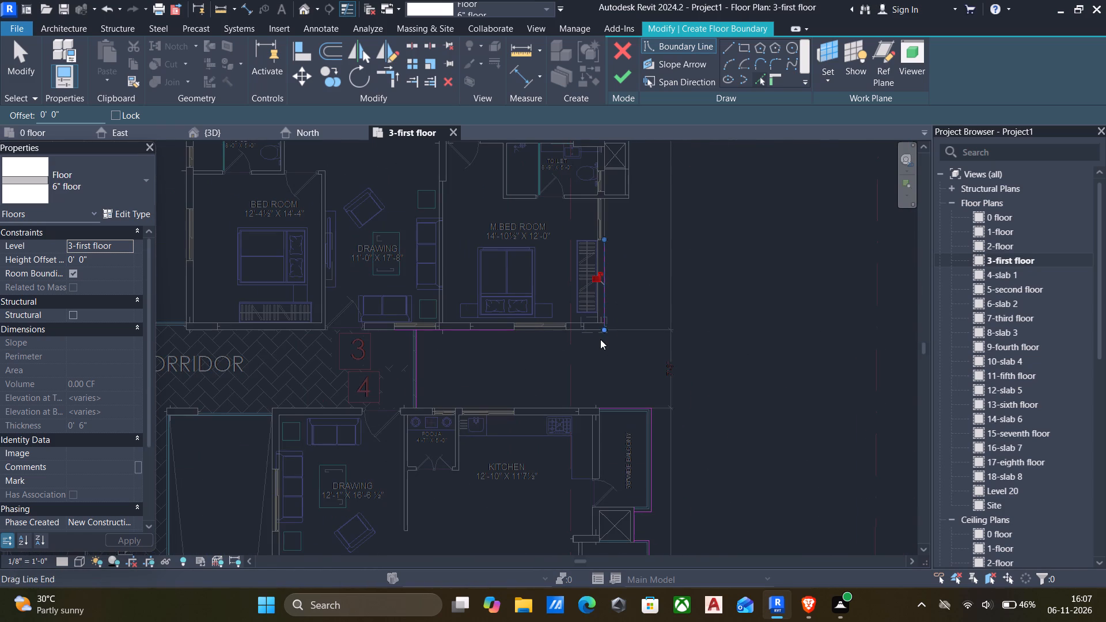
scroll(600, 339, up, 10)
scroll(599, 338, down, 12)
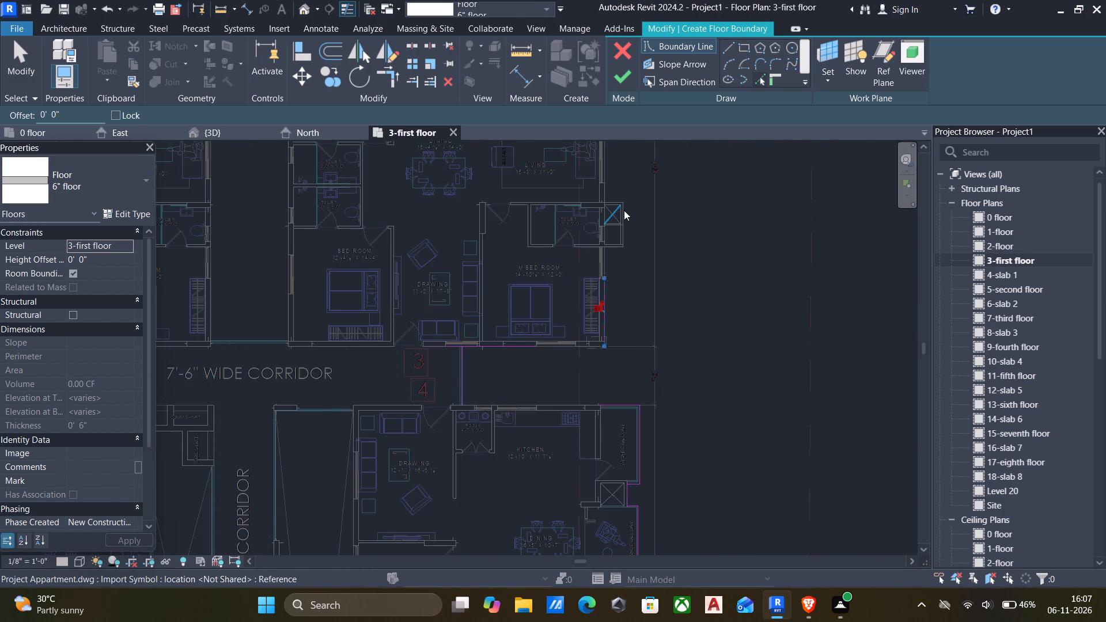
scroll(624, 210, down, 1)
middle_drag(624, 210, 607, 294)
scroll(608, 294, up, 12)
scroll(580, 372, up, 2)
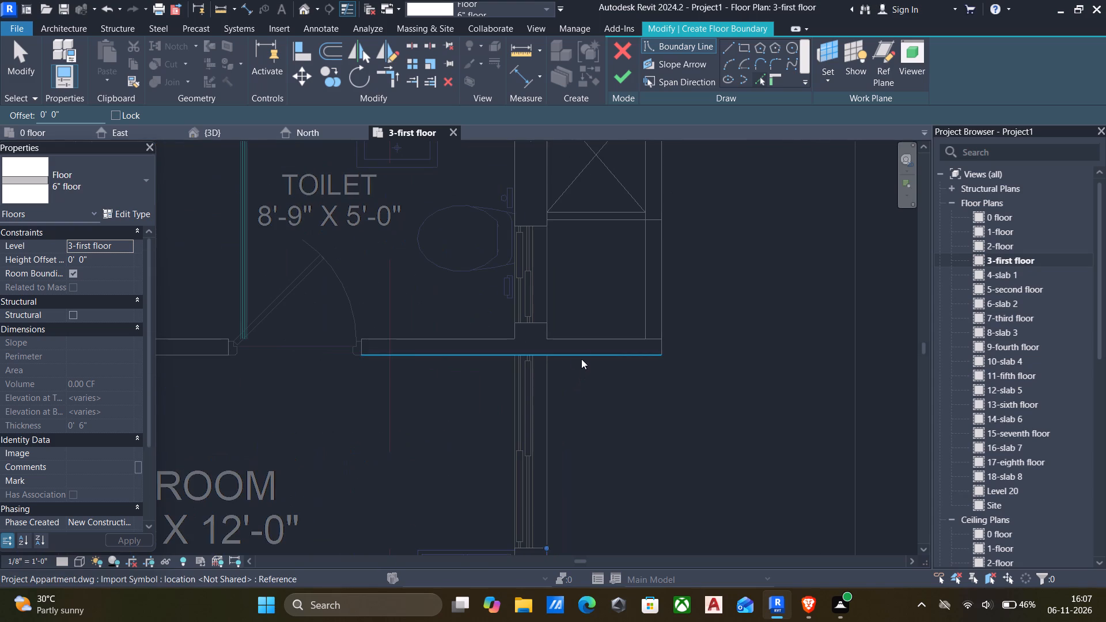
click(581, 359)
click(663, 304)
Pick the upper edge of the toilet's shaft projection and the adjoining outer wall edge beside the 15'-3" X 11'-0" living room.
scroll(663, 306, down, 6)
middle_drag(660, 309, 643, 396)
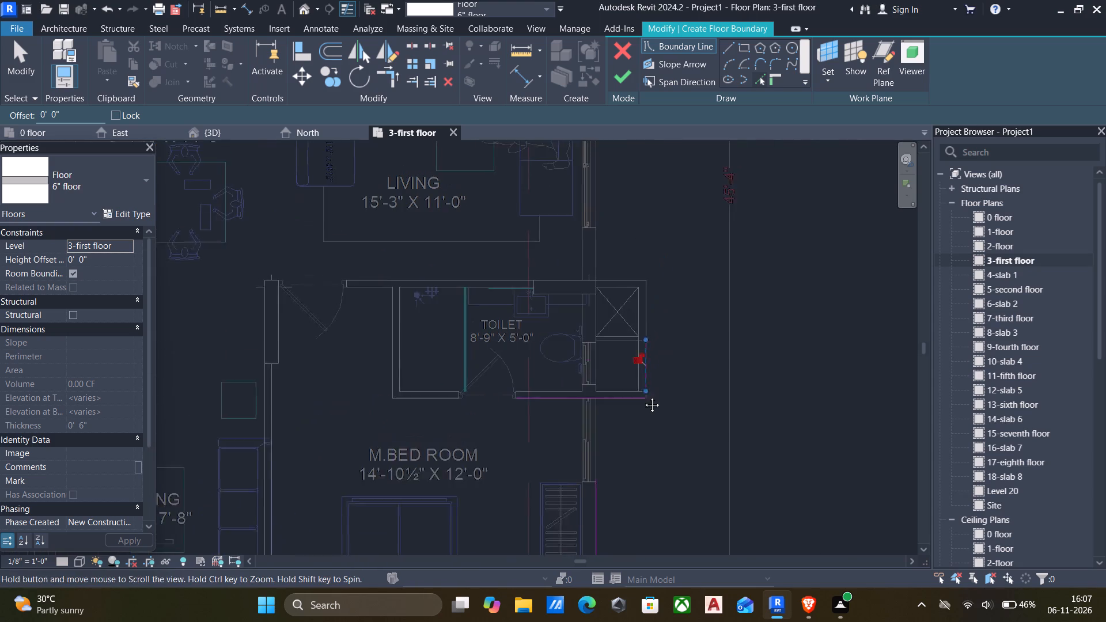
middle_drag(643, 396, 643, 401)
scroll(637, 282, up, 5)
click(606, 315)
click(554, 274)
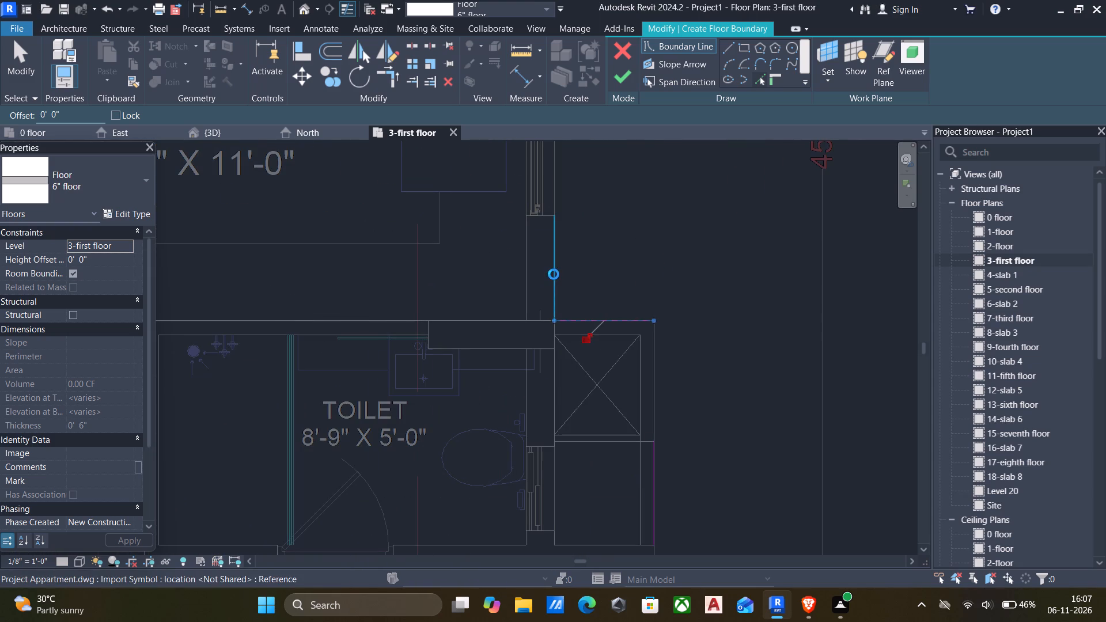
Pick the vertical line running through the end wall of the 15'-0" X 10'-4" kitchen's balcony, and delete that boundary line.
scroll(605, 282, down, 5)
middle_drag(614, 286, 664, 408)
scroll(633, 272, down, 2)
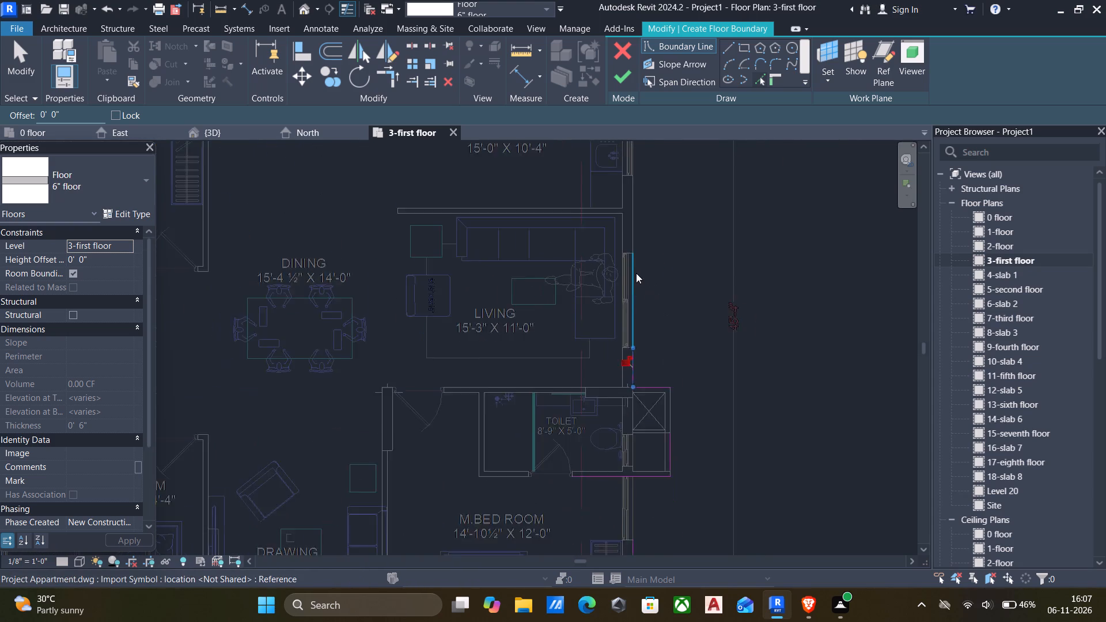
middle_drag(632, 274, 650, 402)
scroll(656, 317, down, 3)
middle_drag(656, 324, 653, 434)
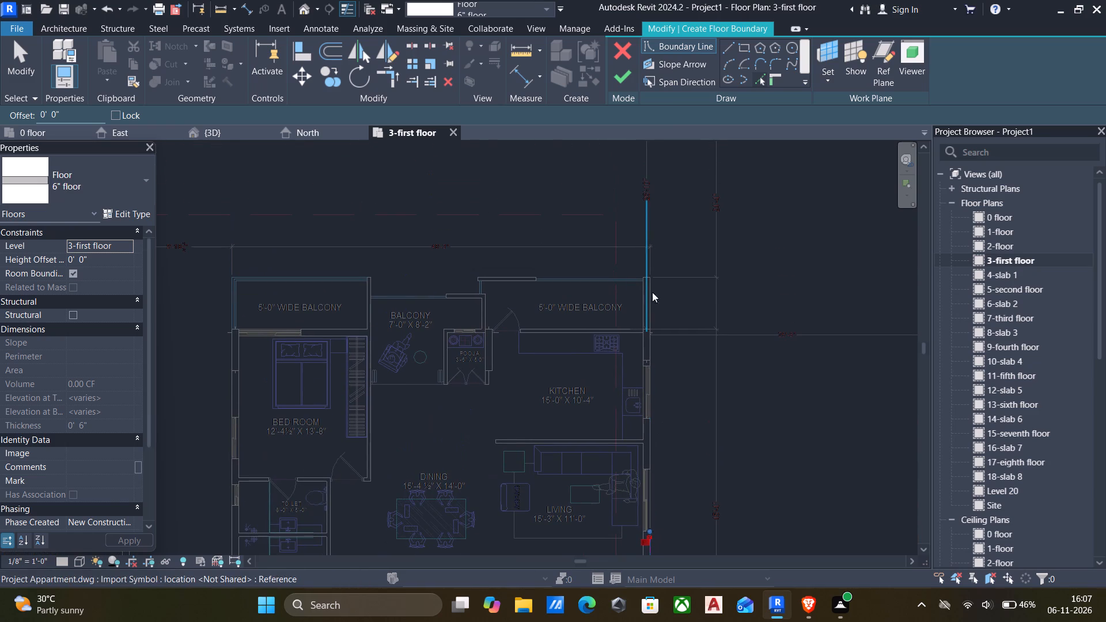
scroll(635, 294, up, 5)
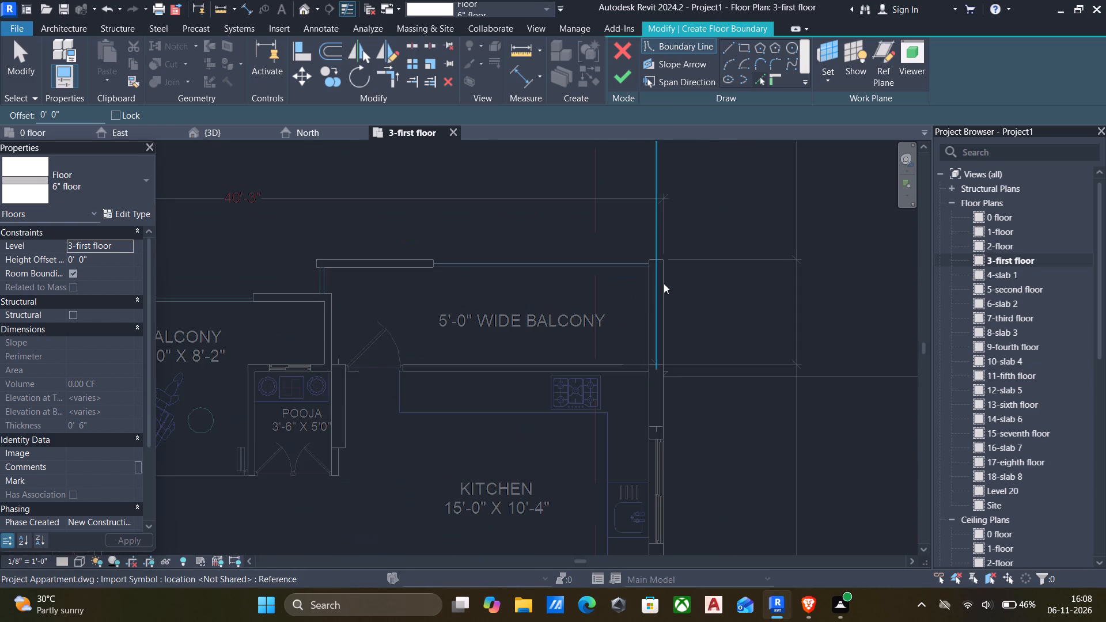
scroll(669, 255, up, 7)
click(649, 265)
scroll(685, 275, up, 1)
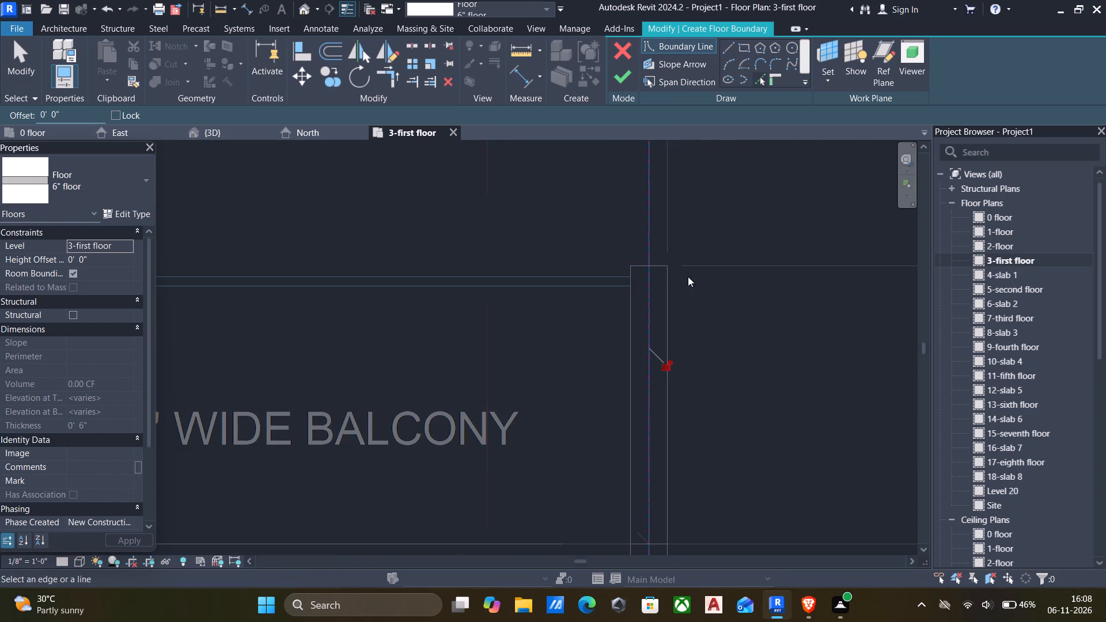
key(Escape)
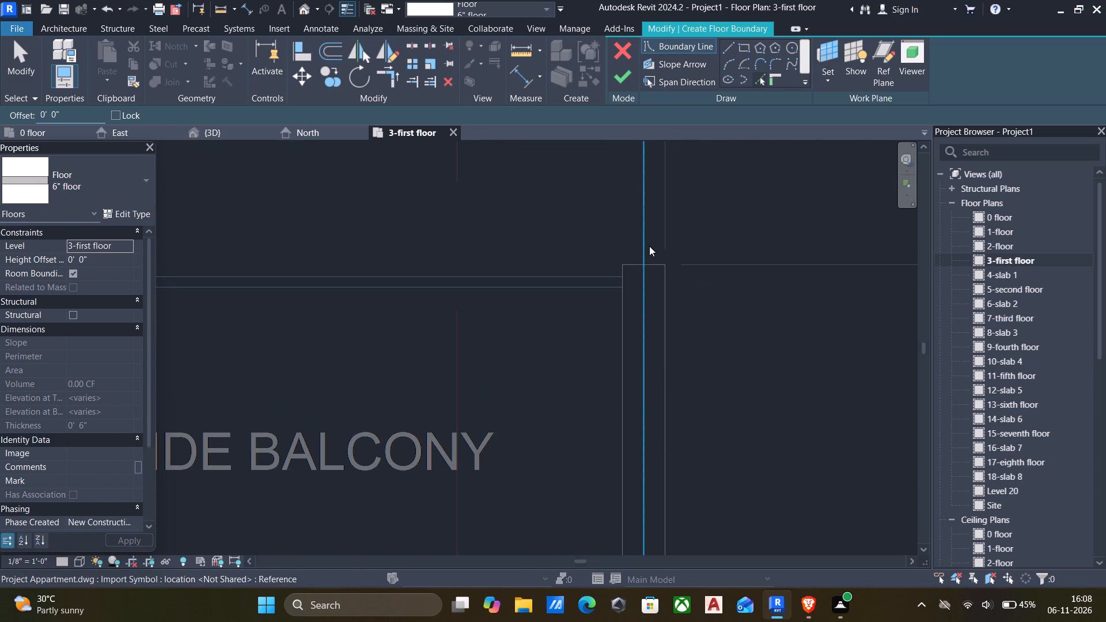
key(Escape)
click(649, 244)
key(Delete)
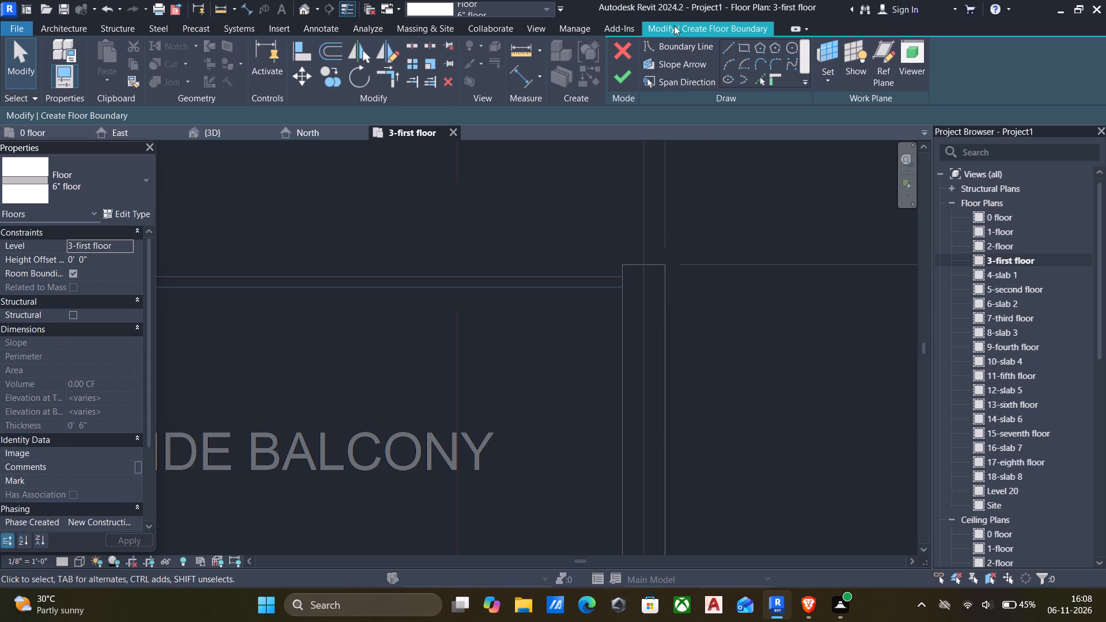
Resume picking boundary lines and pick the balcony end wall's top and inner edges and the balcony's outermost upper edge.
click(756, 79)
click(660, 266)
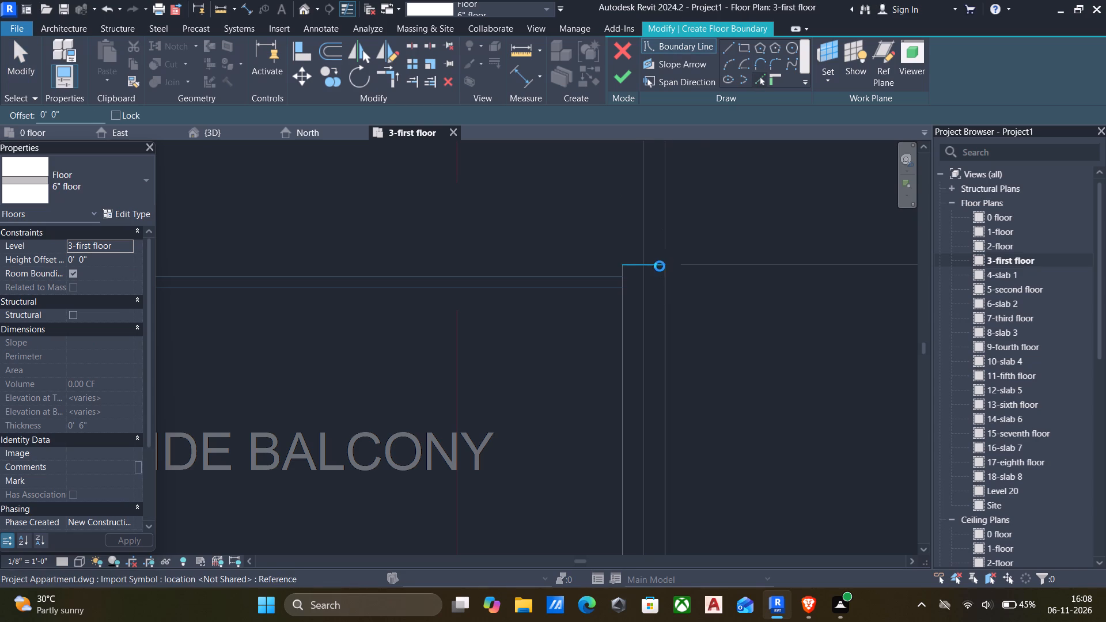
scroll(627, 274, up, 10)
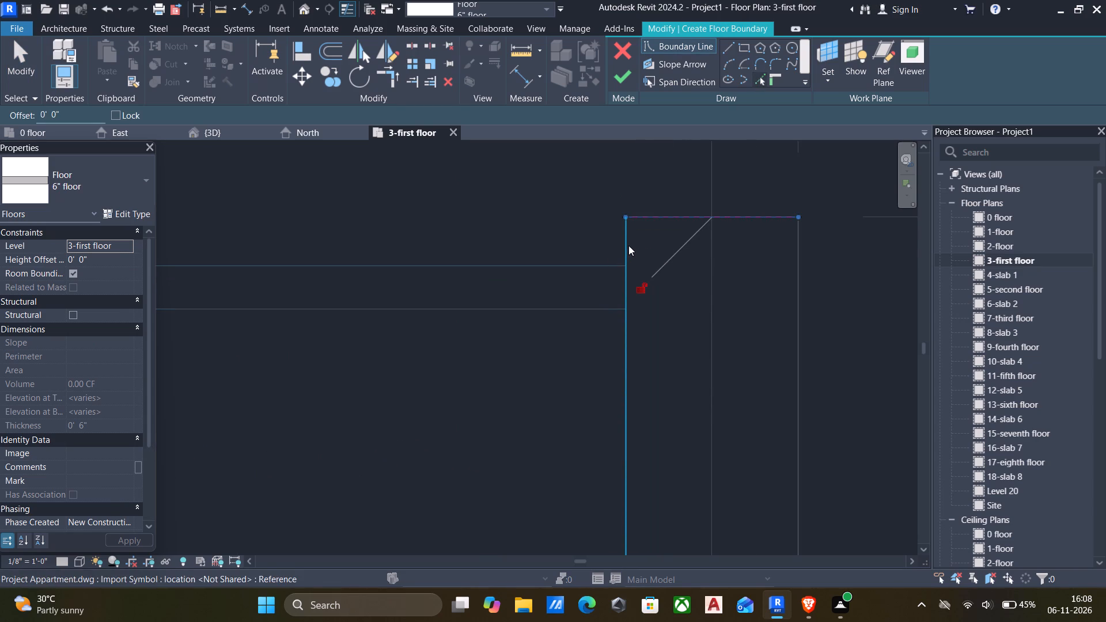
click(628, 245)
click(568, 268)
scroll(584, 275, down, 6)
middle_drag(609, 297, 879, 287)
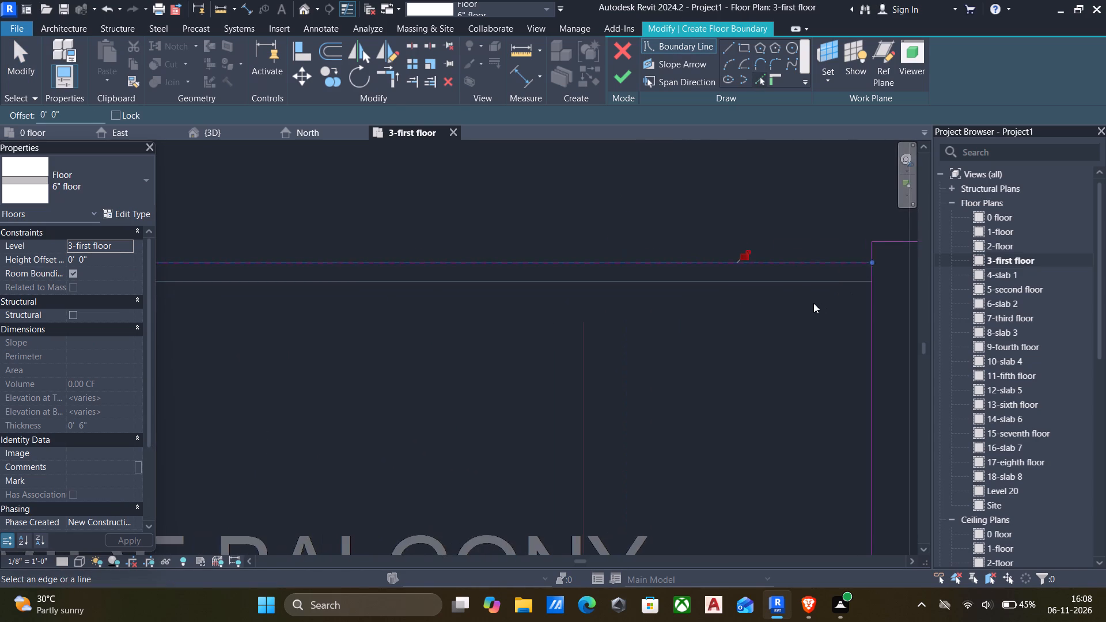
Pick the end edge and outer upper edge of the thicker wall along the 15'-0" X 10'-4" kitchen's 5'-0" wide balcony.
scroll(813, 303, down, 6)
scroll(687, 298, down, 6)
middle_drag(677, 304, 698, 301)
scroll(496, 304, up, 5)
scroll(550, 281, up, 5)
scroll(680, 271, up, 6)
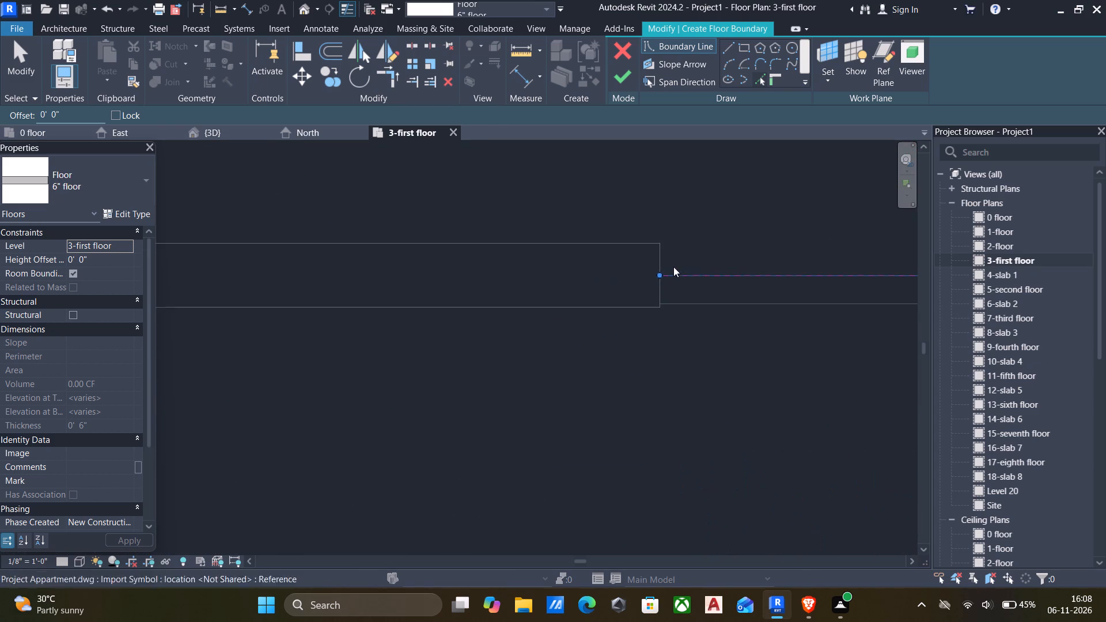
click(657, 257)
click(593, 238)
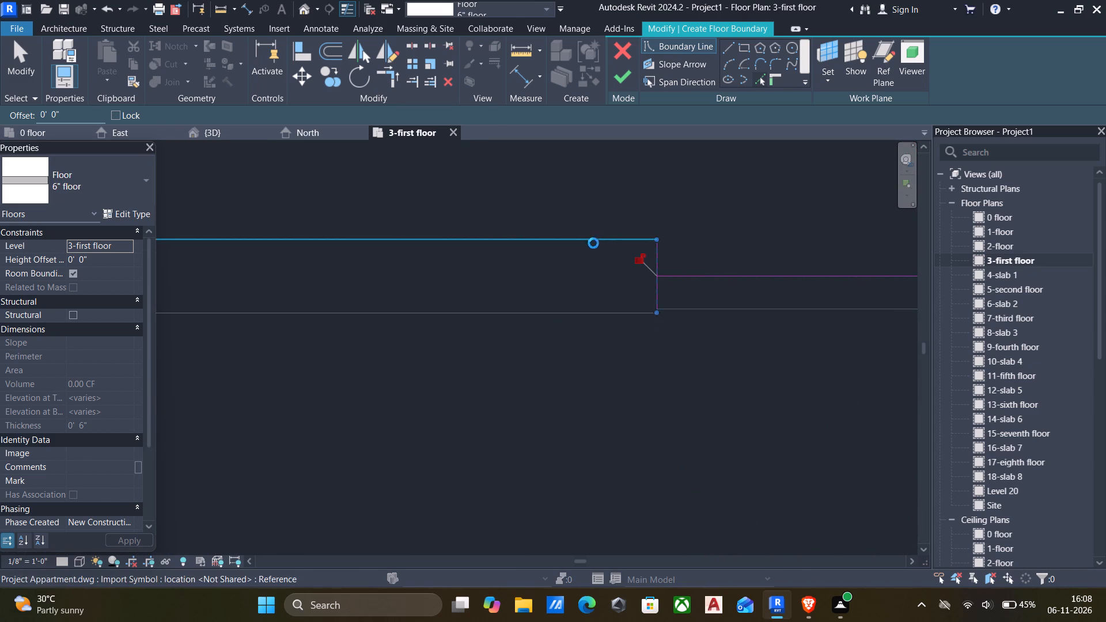
Pick that balcony wall's far end edge and lower edge, and the outer edge of the short side wall below it.
scroll(615, 269, down, 6)
scroll(612, 323, down, 11)
middle_drag(615, 339, 785, 325)
scroll(656, 324, up, 6)
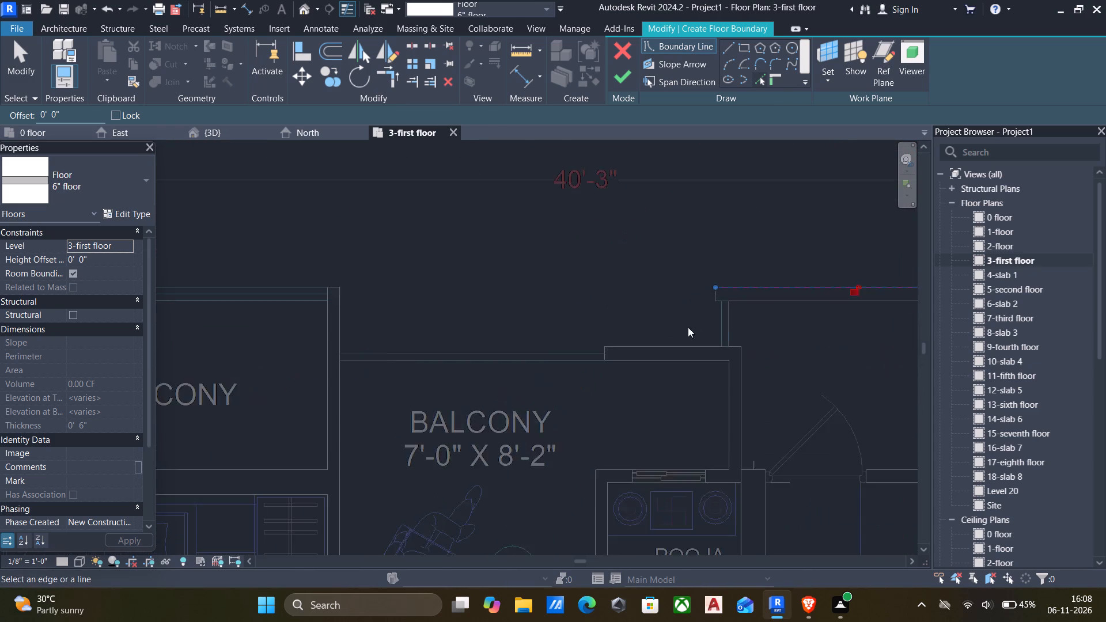
scroll(719, 328, up, 4)
scroll(731, 261, up, 5)
click(725, 259)
scroll(736, 293, up, 4)
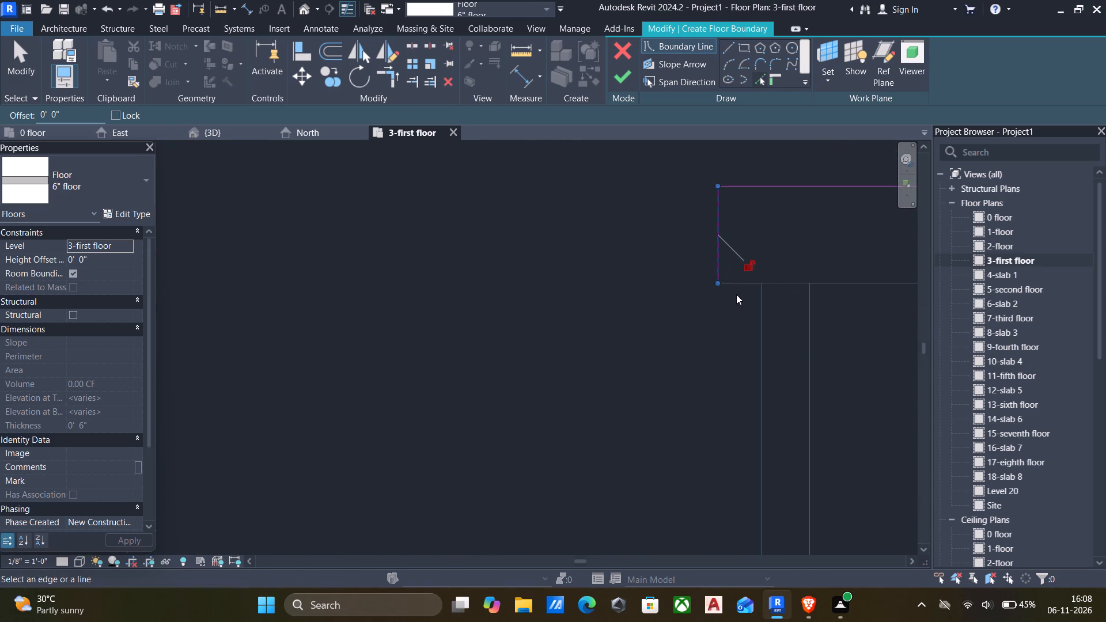
click(734, 284)
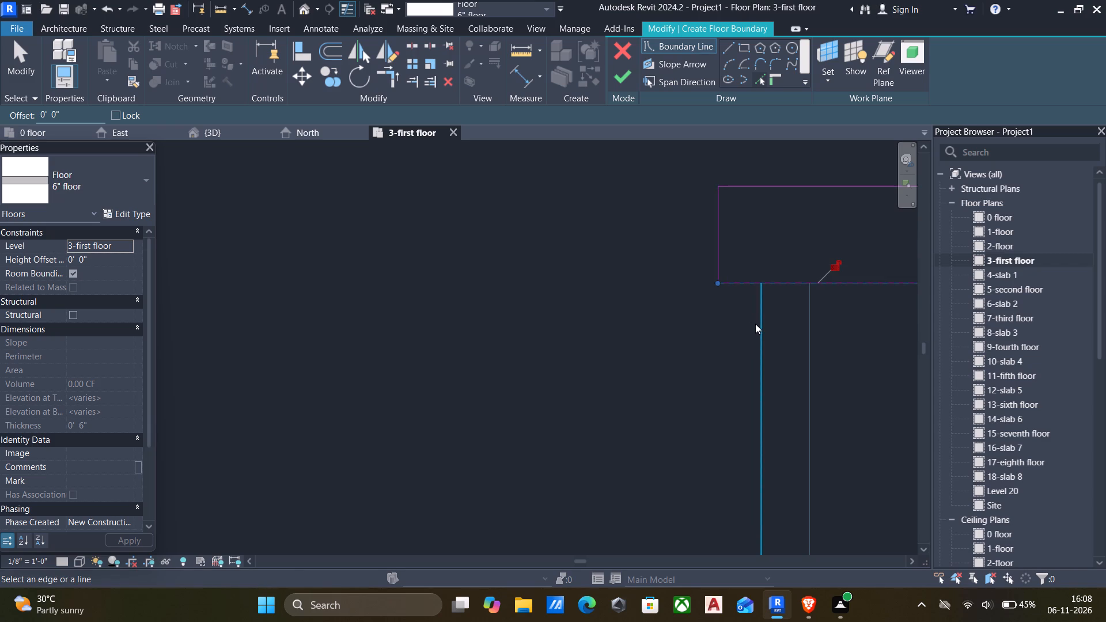
click(756, 325)
Pick the upper wall edge of the 7'-0" X 8'-2" balcony and the adjoining 5'-0" wide bedroom balcony's side and upper edges.
scroll(735, 324, down, 6)
scroll(676, 343, down, 5)
middle_drag(704, 347, 766, 334)
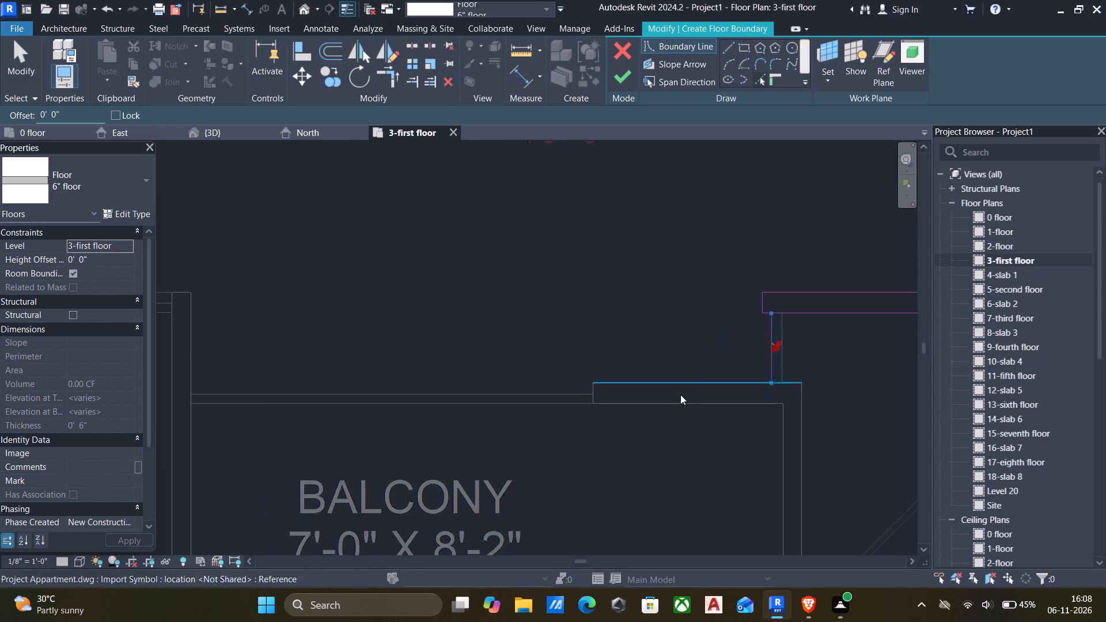
scroll(675, 399, up, 4)
click(697, 369)
scroll(696, 369, down, 5)
middle_drag(711, 384, 886, 365)
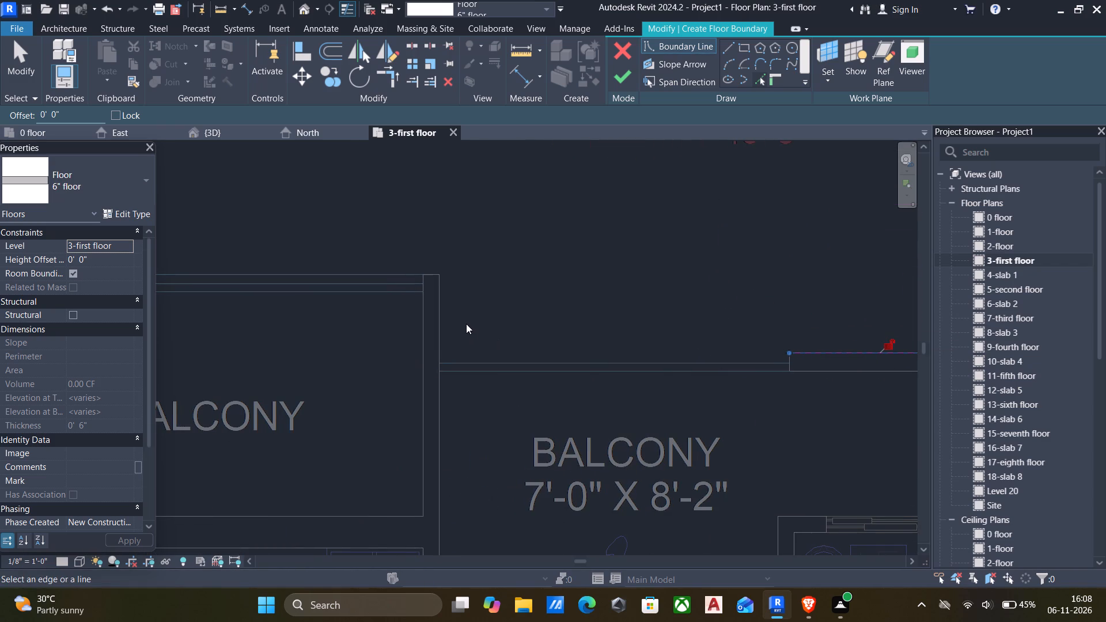
click(441, 311)
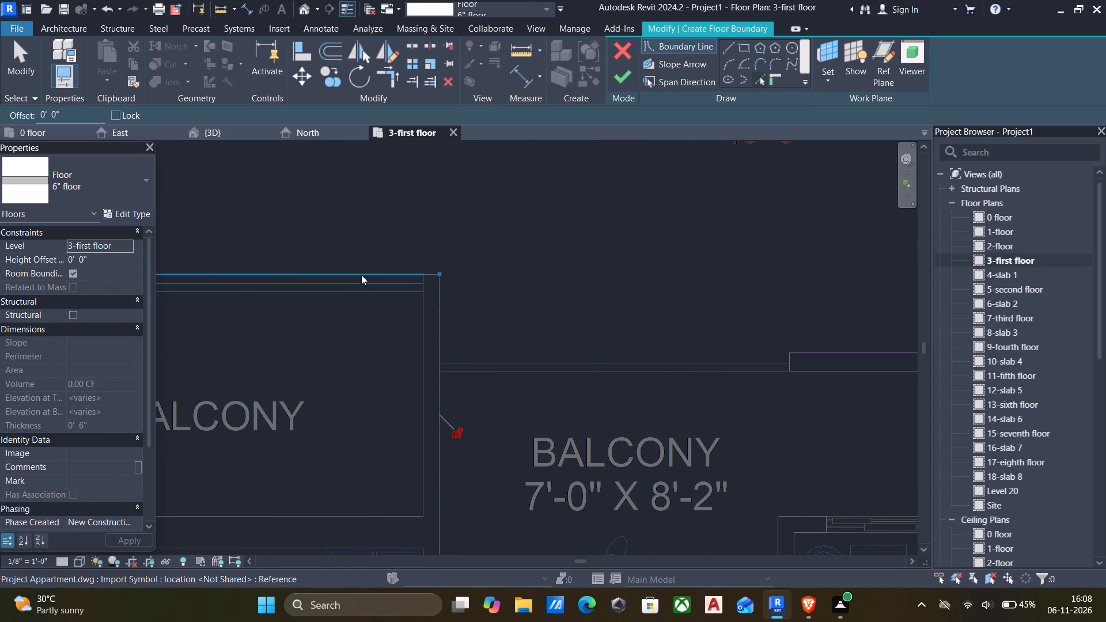
click(363, 275)
Pick the outer column edge on the 12'-4½" X 14'-4" bedroom's side wall facing the gap between the two apartments.
scroll(522, 318, down, 9)
middle_drag(548, 333, 733, 322)
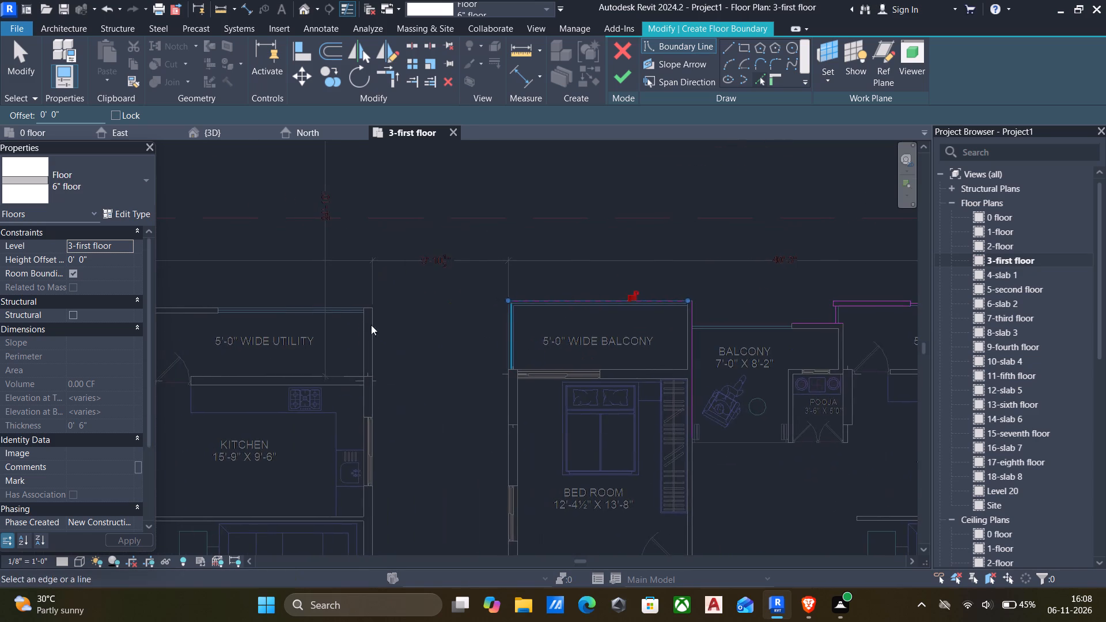
scroll(358, 323, down, 1)
middle_drag(503, 323, 520, 325)
scroll(402, 355, down, 2)
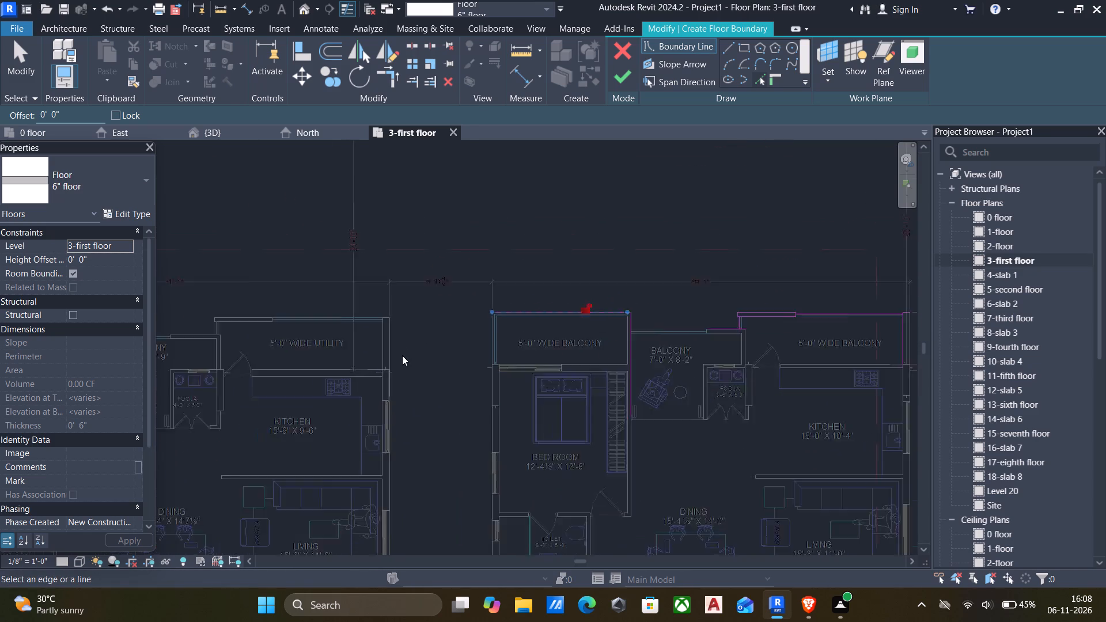
scroll(402, 355, down, 4)
middle_drag(422, 351, 450, 316)
middle_drag(415, 354, 455, 279)
middle_drag(415, 359, 442, 308)
scroll(442, 362, up, 6)
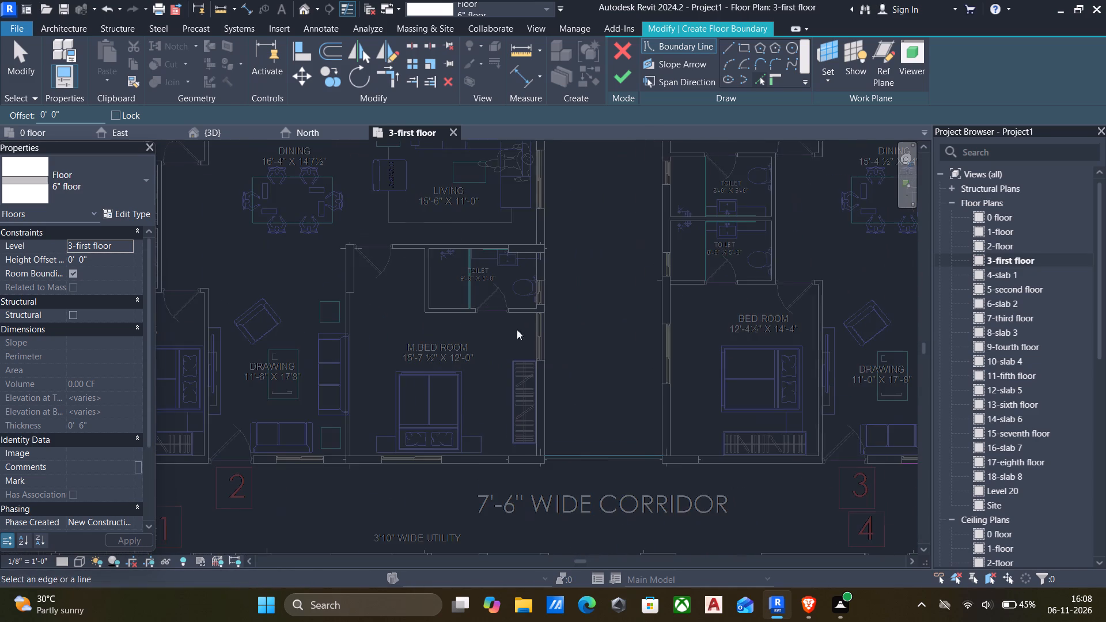
scroll(618, 300, up, 4)
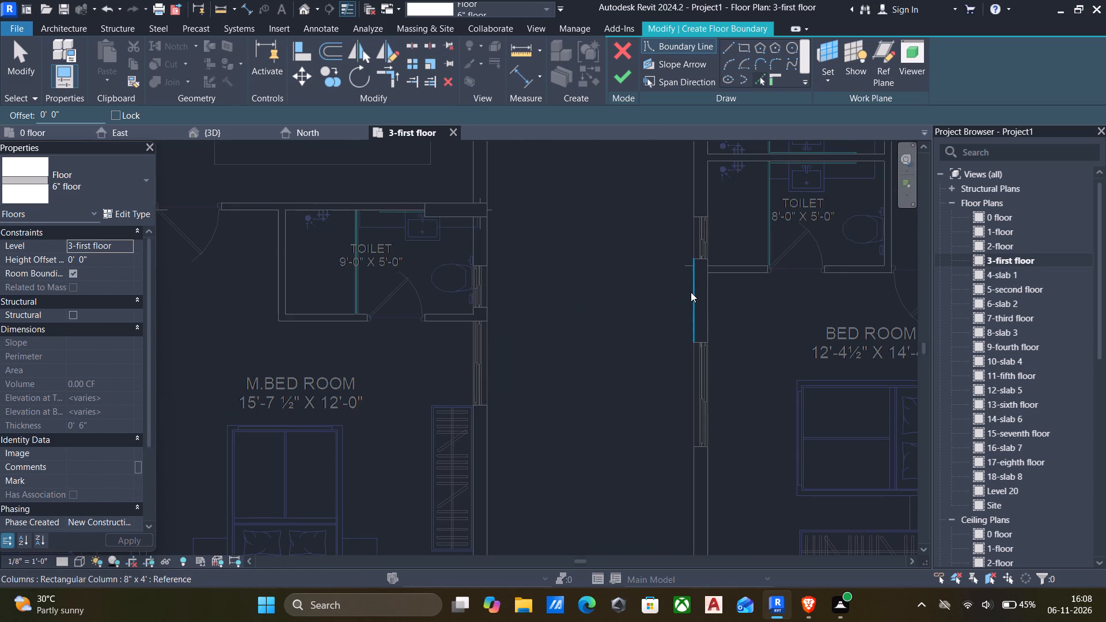
click(691, 292)
Pick the 7'-6" wide corridor's upper edge line across the gap and the 15'-7 ½" X 12'-0" master bedroom's outer wall edge.
scroll(672, 305, down, 6)
middle_drag(662, 322, 693, 260)
scroll(654, 421, up, 6)
scroll(736, 298, up, 5)
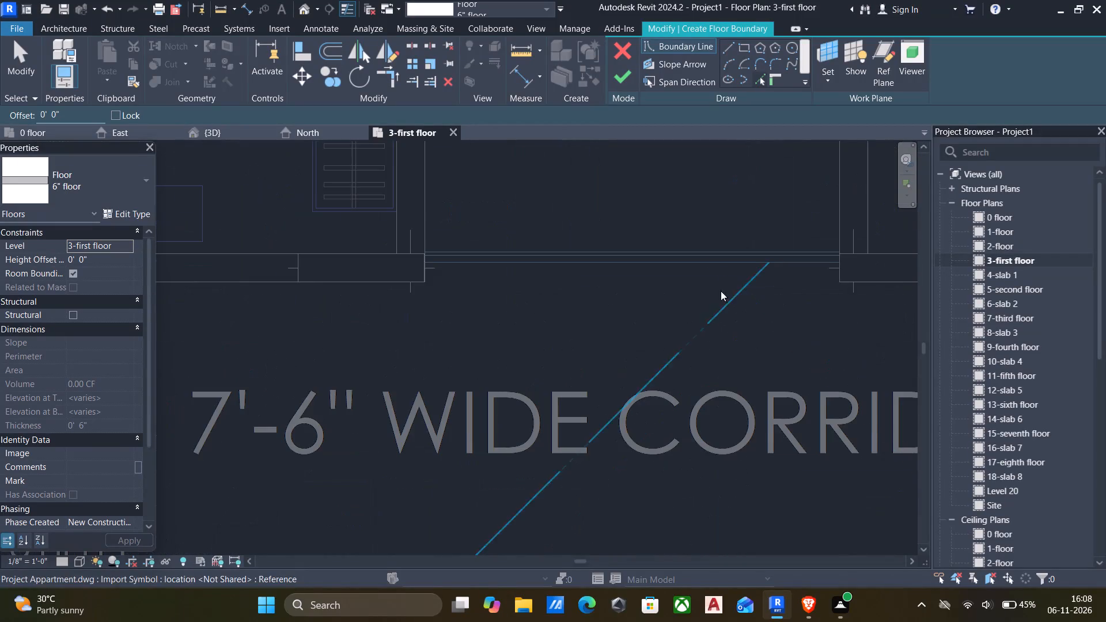
scroll(725, 271, up, 5)
click(718, 232)
scroll(704, 252, down, 6)
middle_drag(711, 271, 711, 306)
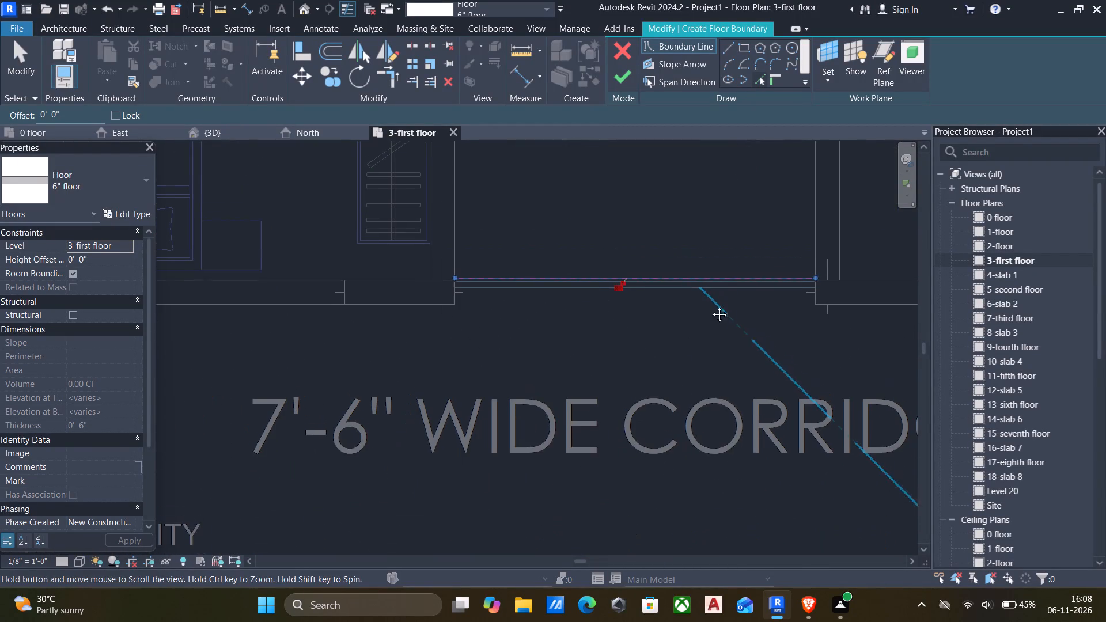
middle_drag(711, 306, 710, 314)
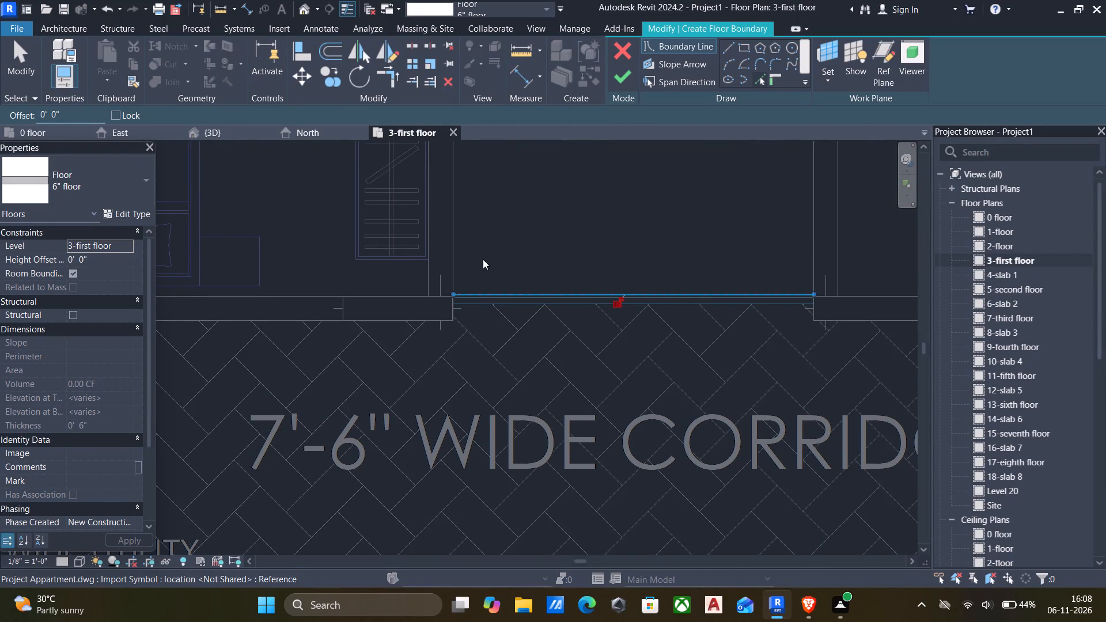
click(456, 227)
Pick the top edge of the 5'-0" wide utility's end wall and the upper edge of its thicker wall section.
scroll(471, 242, down, 6)
middle_drag(486, 257, 505, 388)
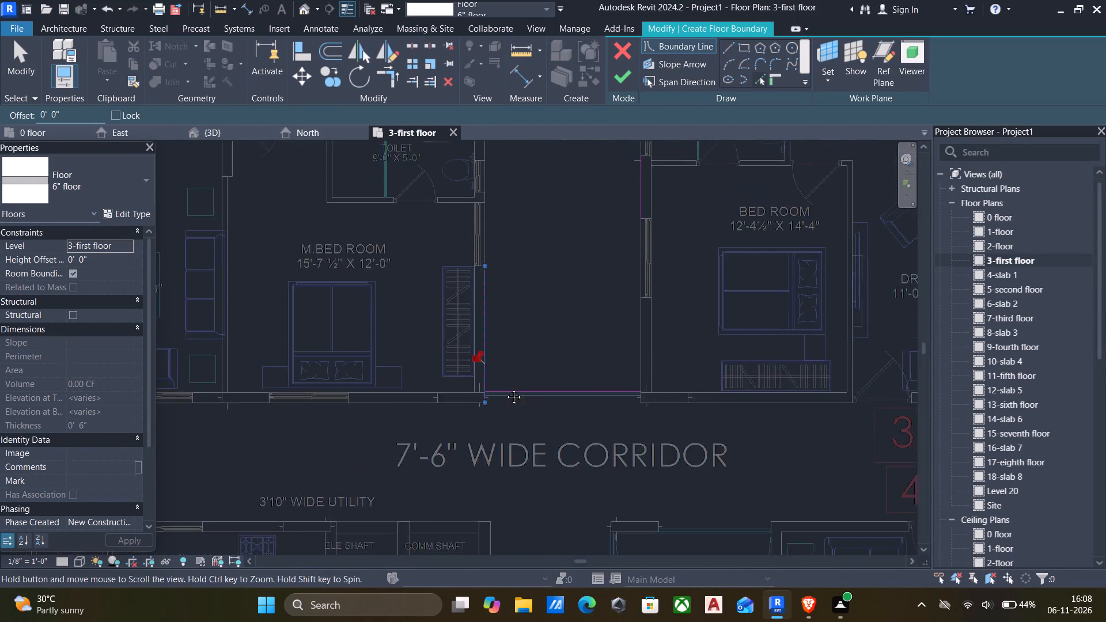
middle_drag(505, 388, 522, 584)
scroll(562, 296, down, 3)
middle_drag(560, 296, 586, 433)
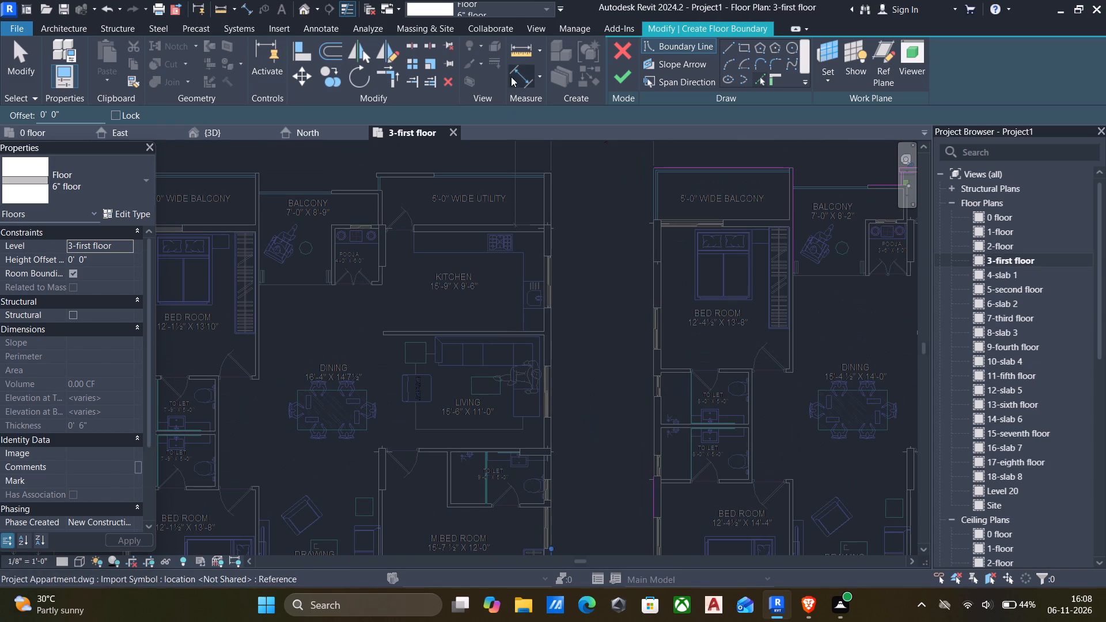
scroll(524, 153, up, 10)
scroll(566, 206, up, 2)
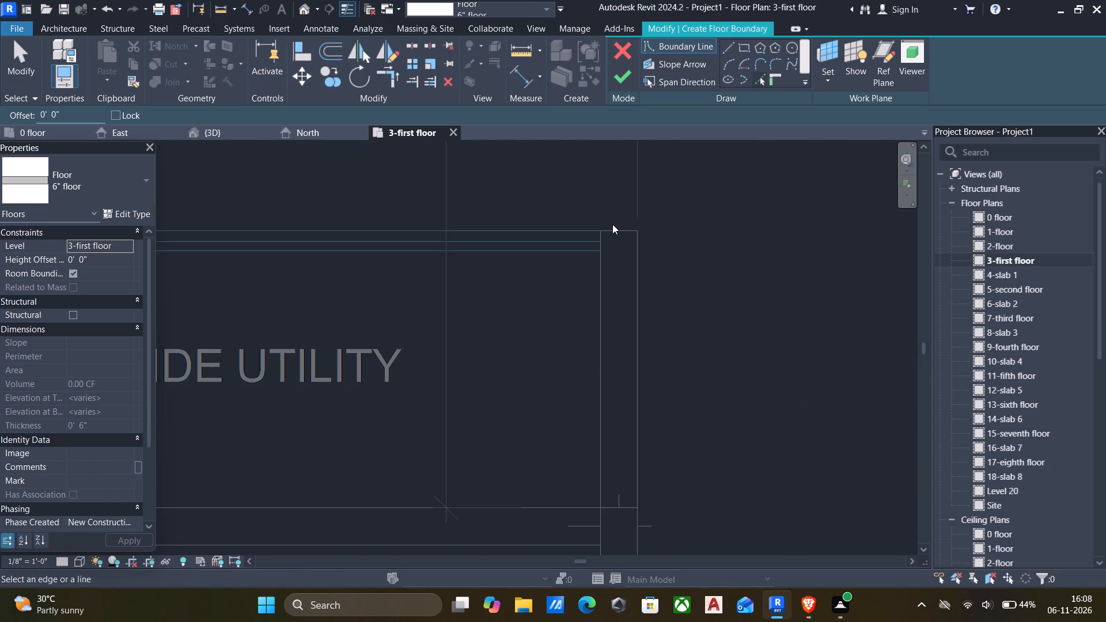
click(613, 226)
scroll(586, 230, down, 5)
middle_drag(581, 237, 810, 221)
scroll(533, 218, down, 1)
click(468, 213)
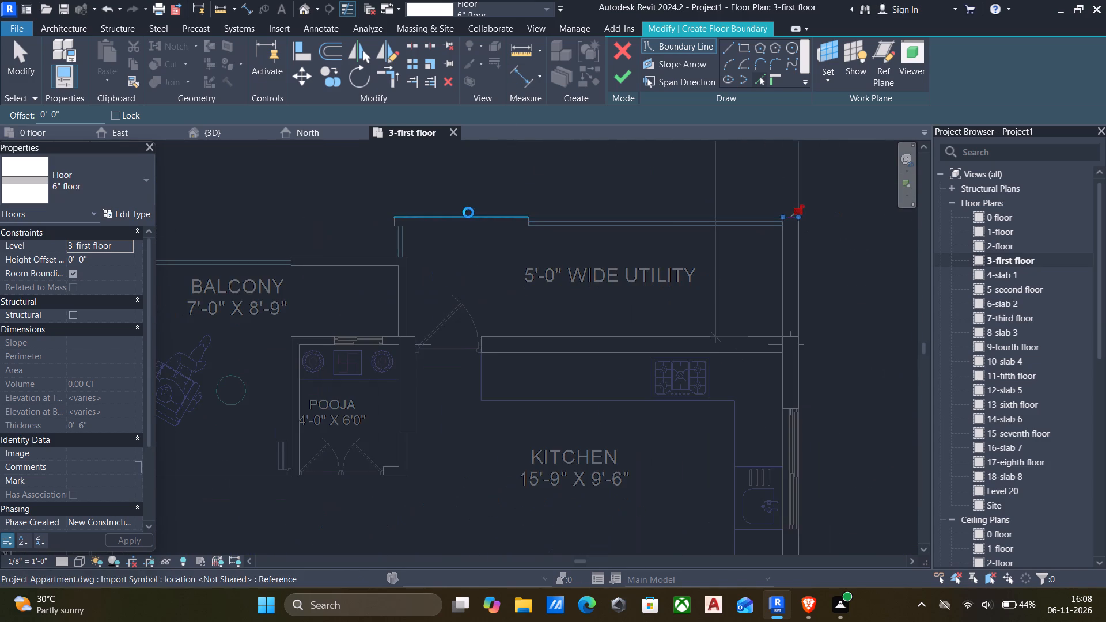
Pick the end and lower edges of the utility's thicker wall and the outer edge of the short side wall below it.
scroll(458, 230, down, 6)
scroll(528, 301, down, 4)
middle_drag(546, 424, 591, 357)
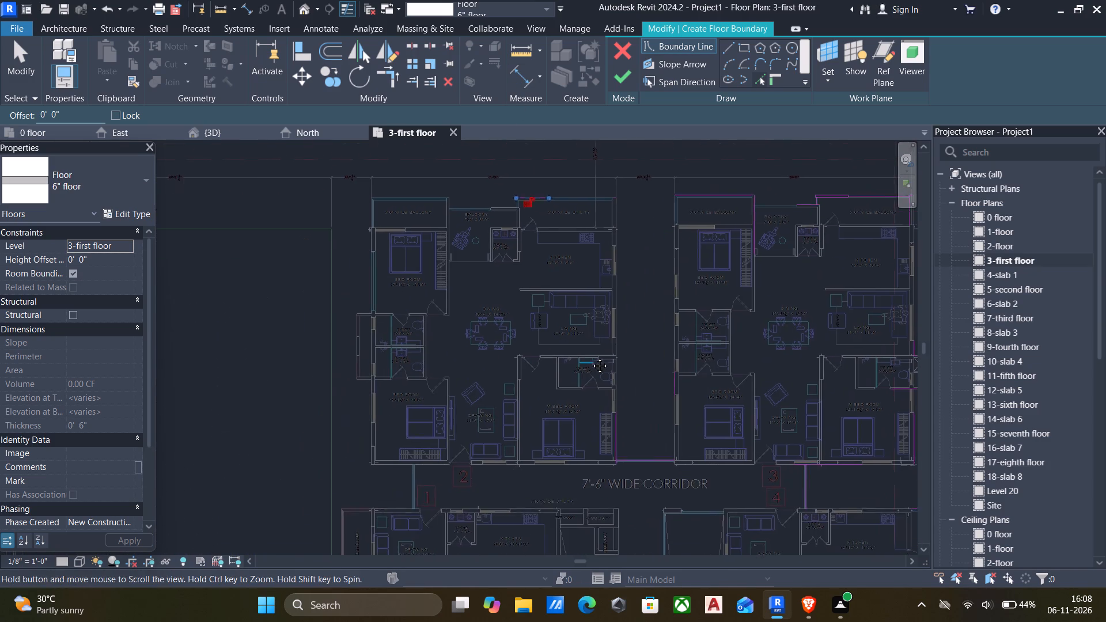
middle_drag(591, 357, 592, 354)
scroll(465, 207, up, 6)
scroll(523, 193, up, 6)
scroll(610, 192, up, 4)
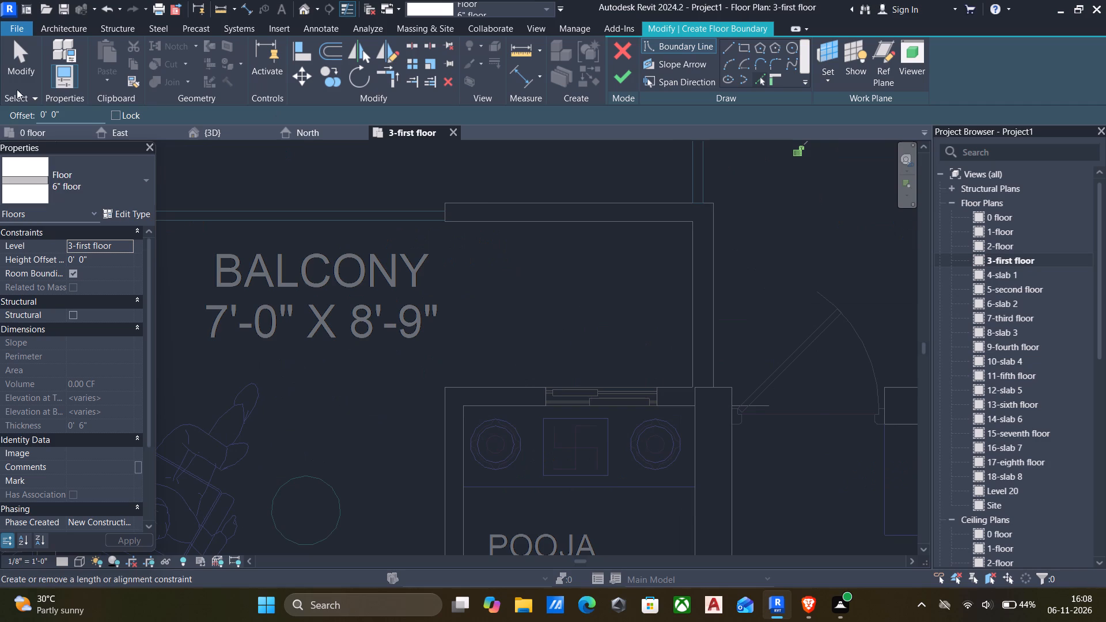
scroll(325, 207, down, 5)
middle_drag(399, 224, 428, 329)
scroll(565, 289, up, 12)
click(514, 249)
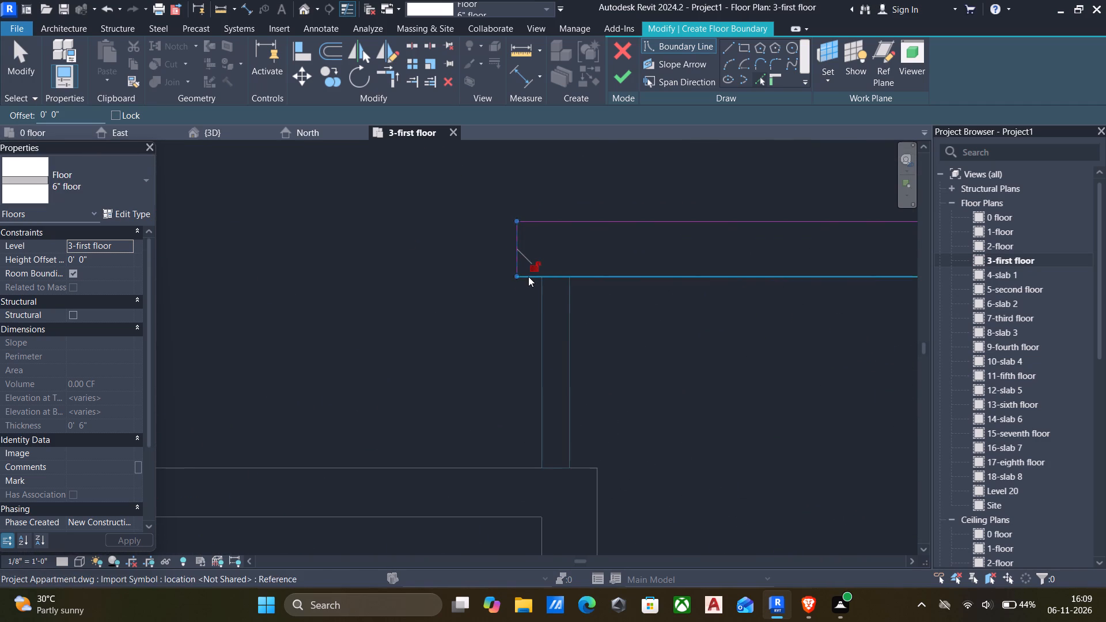
click(528, 276)
click(528, 278)
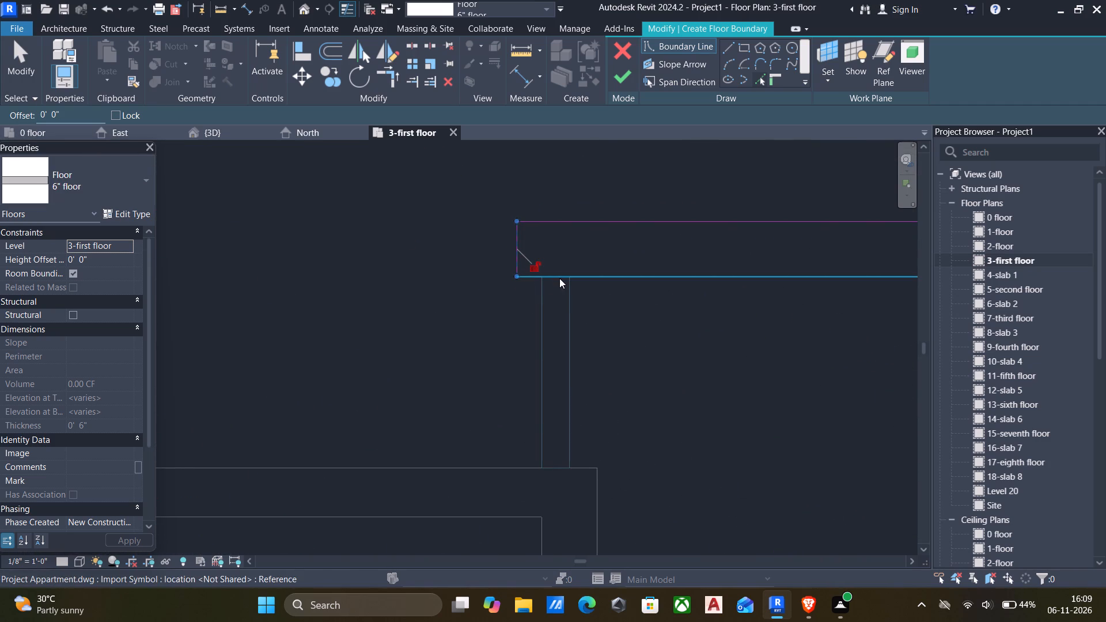
click(560, 278)
click(541, 312)
Pick the upper wall edge of the 7'-0" X 8'-9" balcony and the adjoining 5'-0" wide bedroom balcony's side and upper edges.
scroll(519, 323, down, 5)
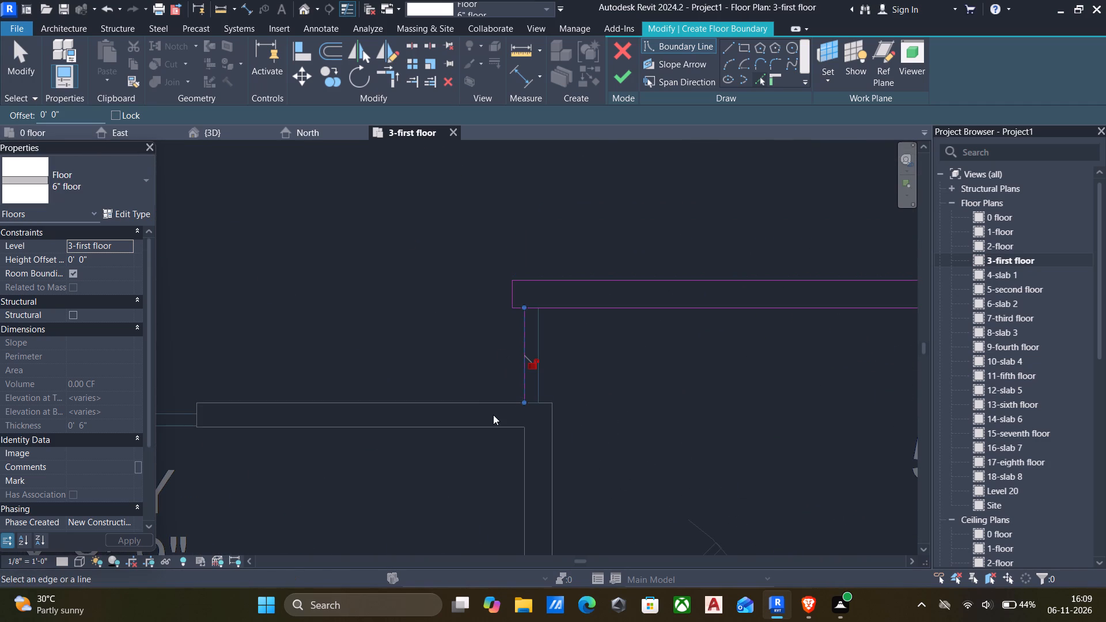
click(475, 401)
scroll(471, 408, down, 5)
middle_drag(472, 416, 593, 390)
scroll(398, 380, up, 5)
scroll(411, 395, down, 6)
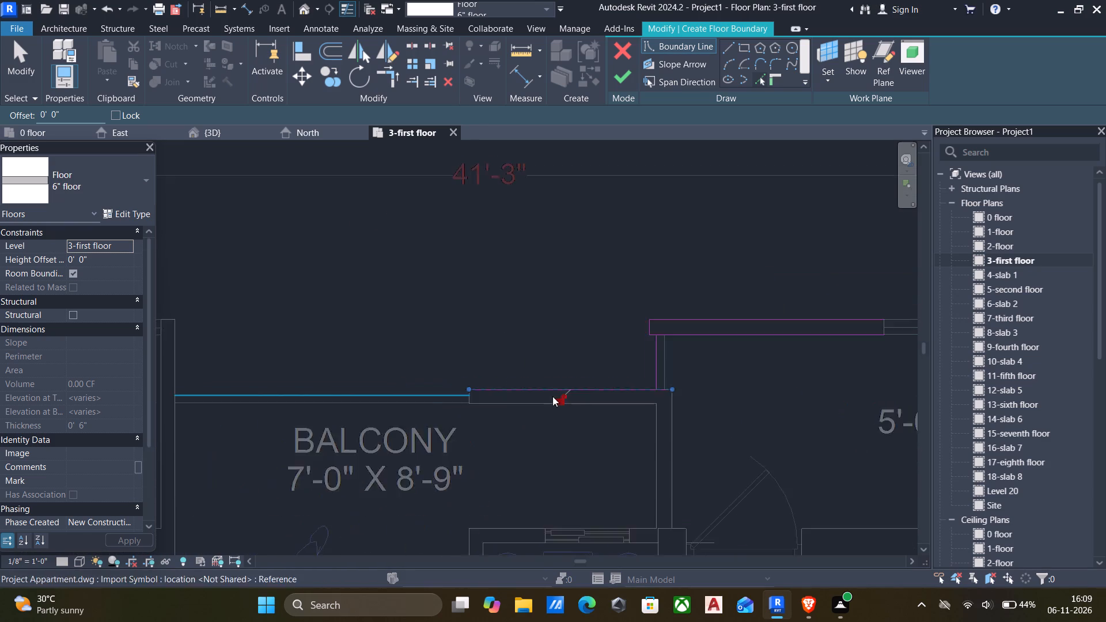
middle_drag(552, 396, 611, 387)
scroll(234, 348, up, 5)
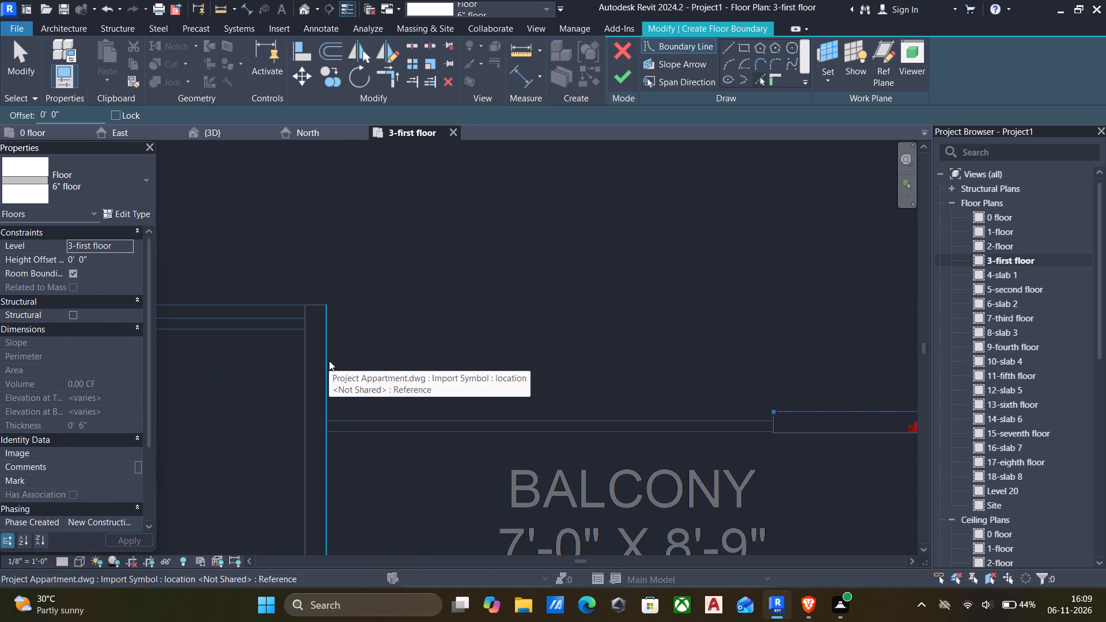
click(329, 361)
click(277, 307)
Pick the outer side edge of the 5'-0" wide balcony above the 12'-1½" X 13'10" bedroom.
scroll(317, 328, down, 2)
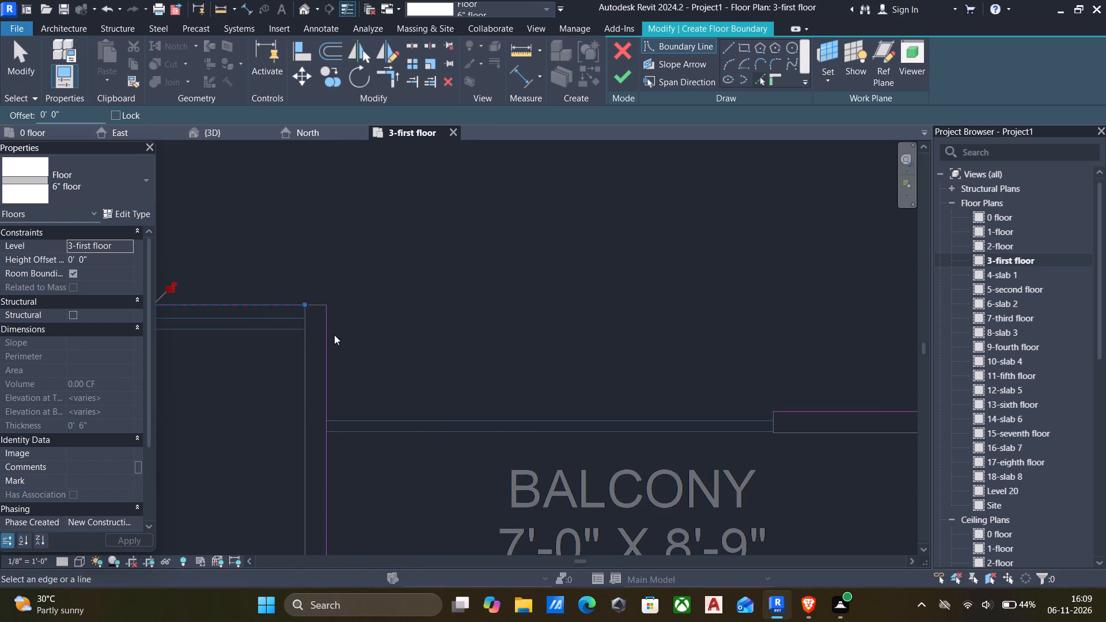
scroll(334, 335, down, 4)
middle_drag(347, 338, 569, 329)
scroll(466, 362, down, 5)
middle_drag(466, 366, 607, 325)
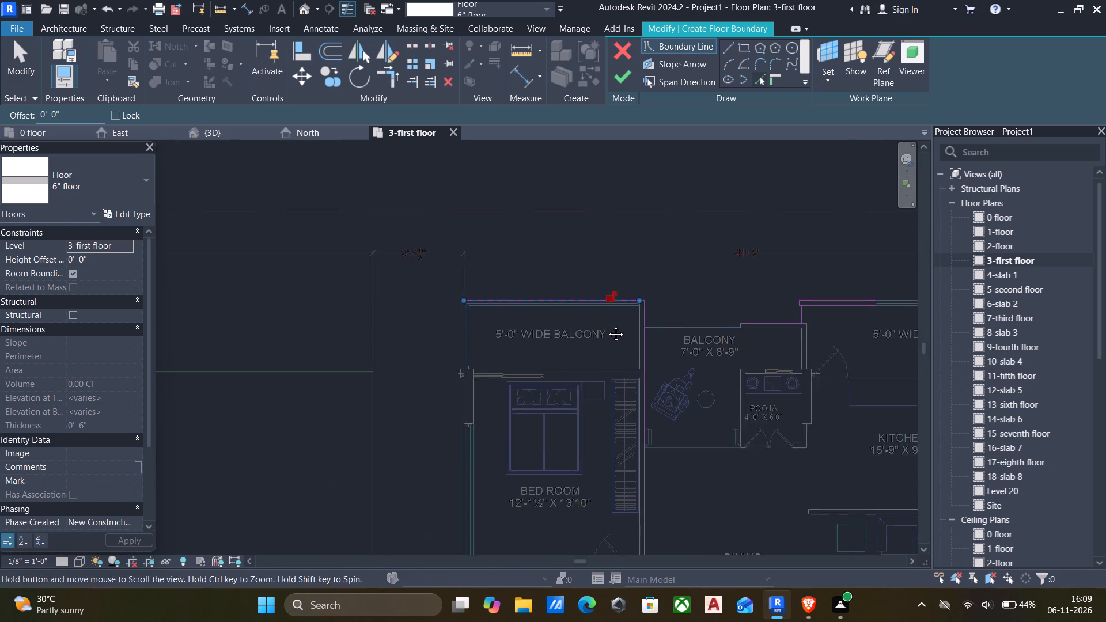
middle_drag(607, 325, 608, 325)
scroll(608, 325, down, 1)
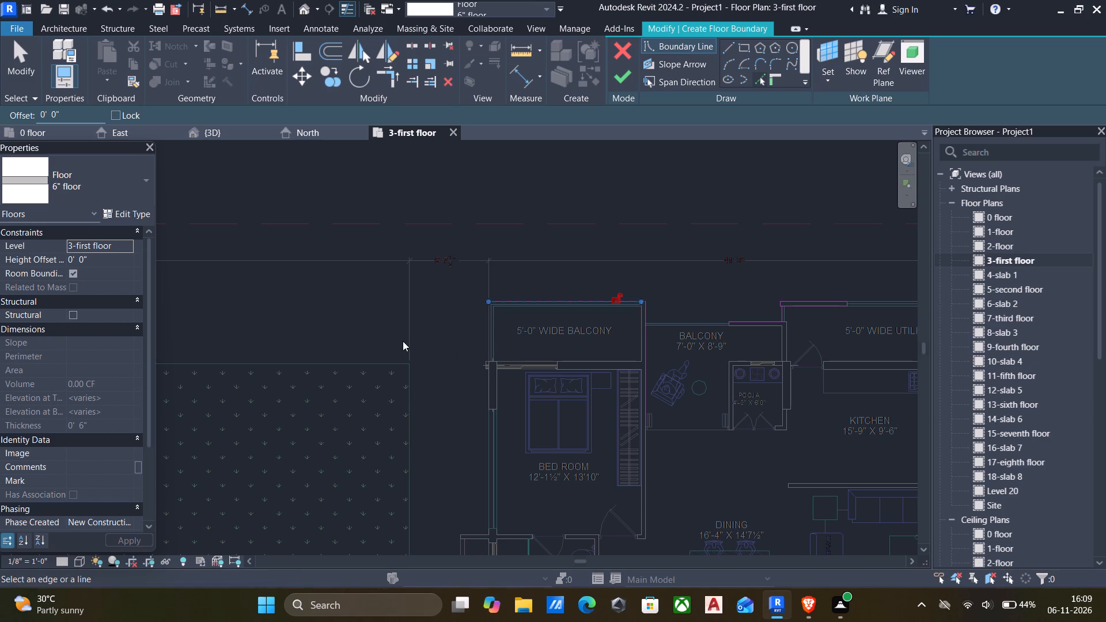
scroll(409, 359, down, 4)
middle_drag(416, 362, 471, 305)
middle_drag(441, 336, 448, 318)
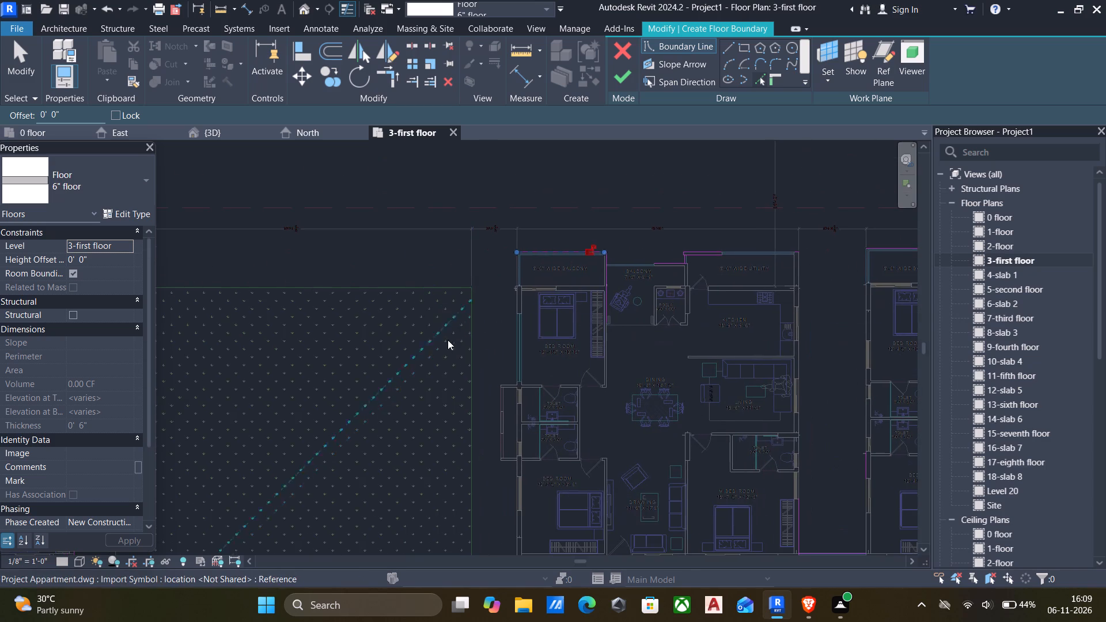
scroll(442, 348, down, 5)
middle_drag(442, 350, 445, 309)
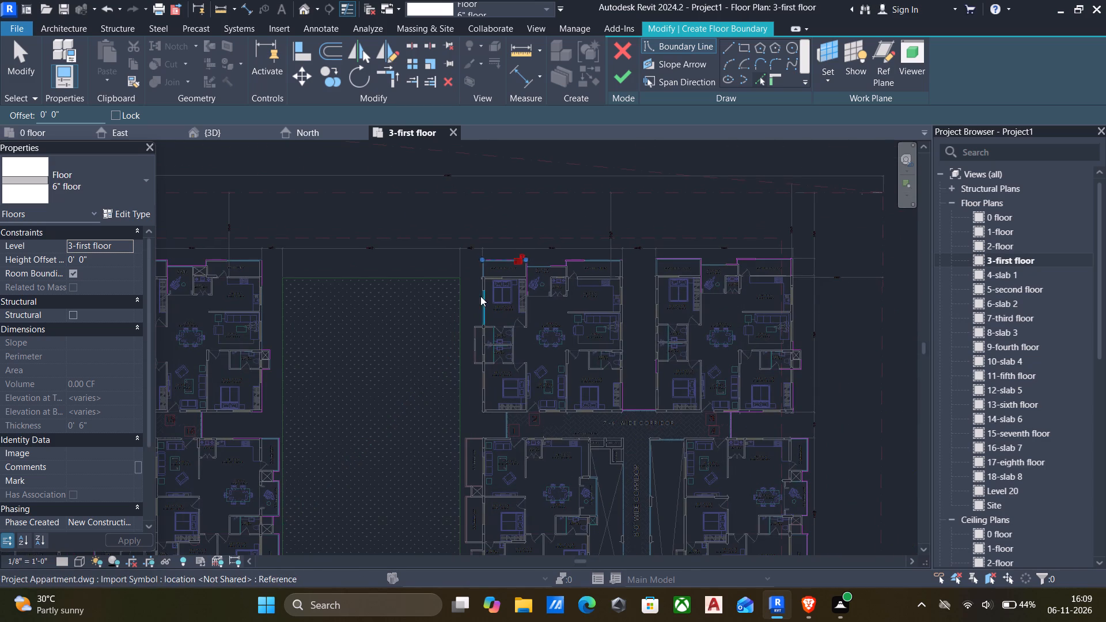
scroll(482, 273, up, 5)
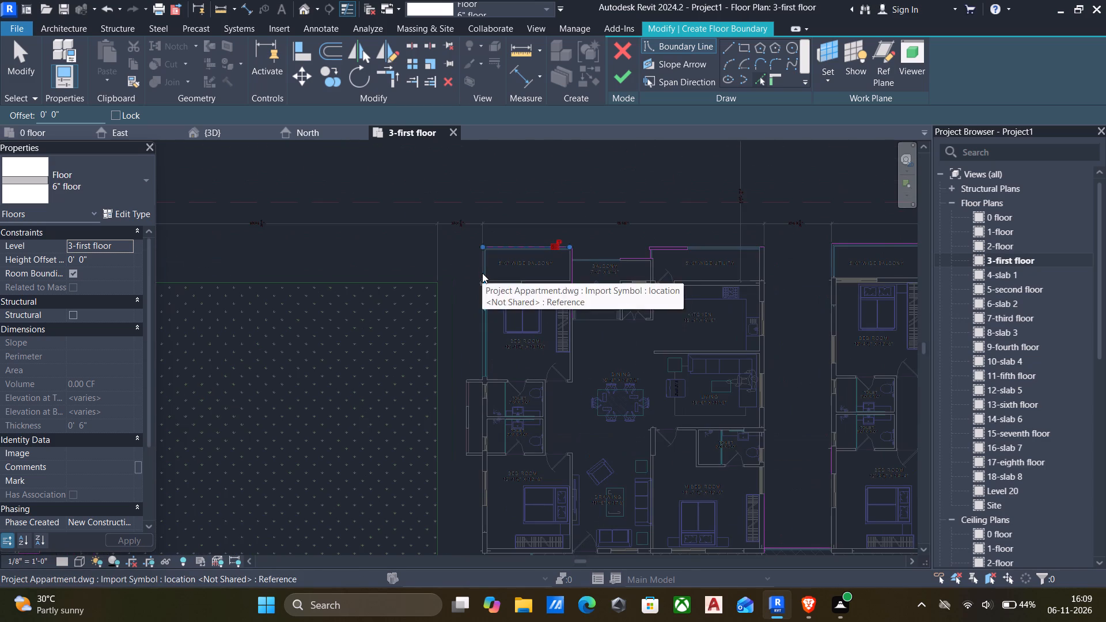
scroll(483, 273, up, 11)
click(462, 242)
Pick the outer edge of the column directly below that balcony on the 12'-1½" X 13'10" bedroom's side wall.
scroll(464, 248, down, 3)
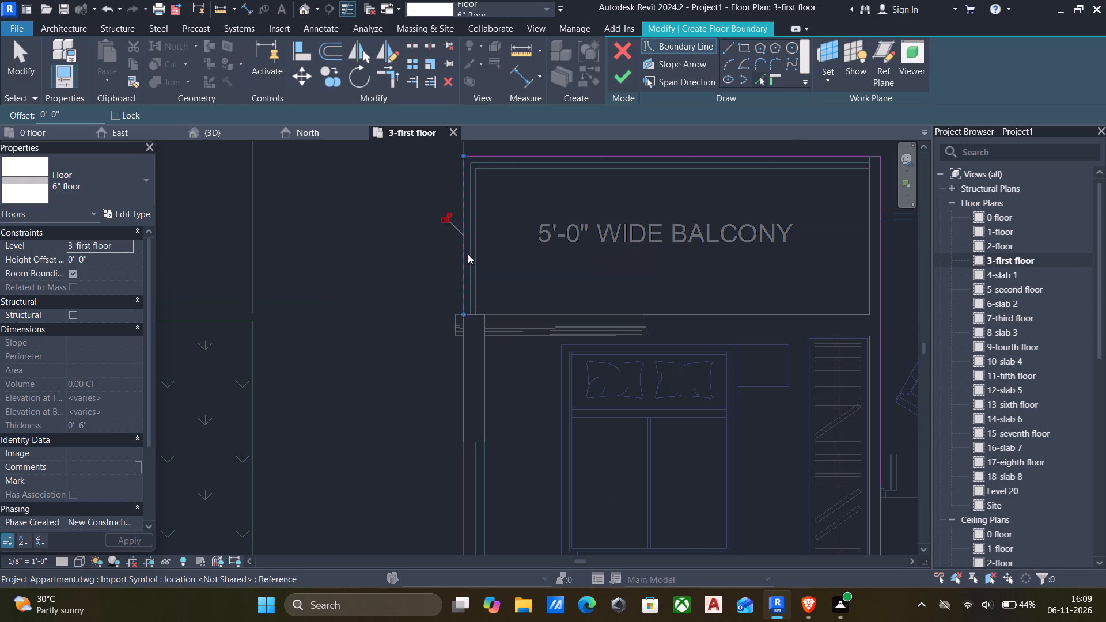
scroll(468, 254, down, 3)
scroll(469, 350, up, 5)
scroll(457, 225, up, 6)
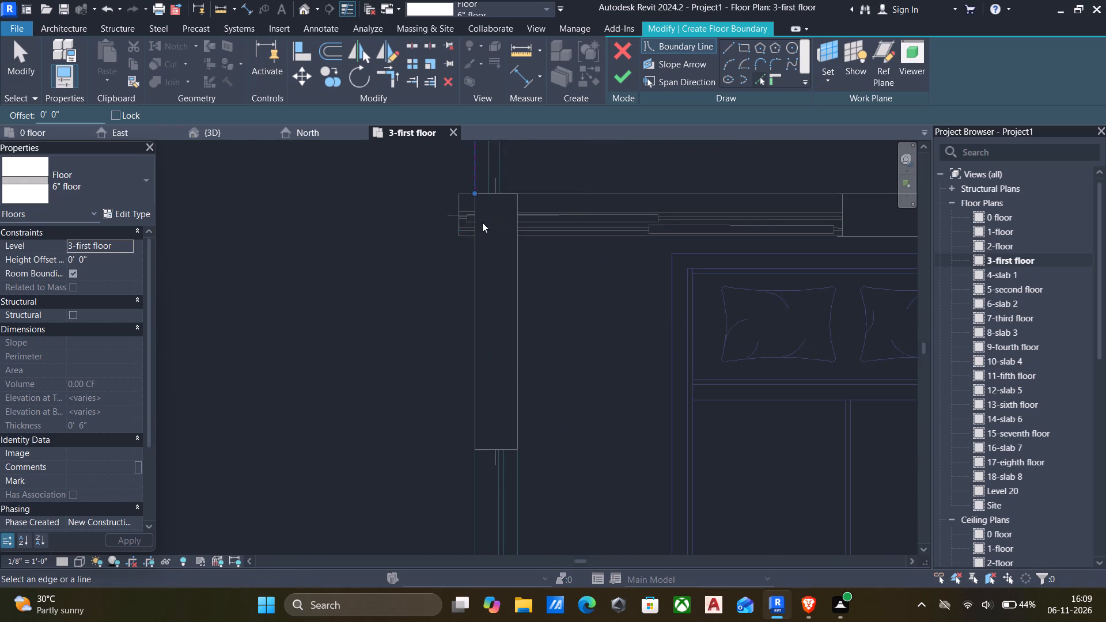
scroll(482, 222, up, 5)
click(468, 272)
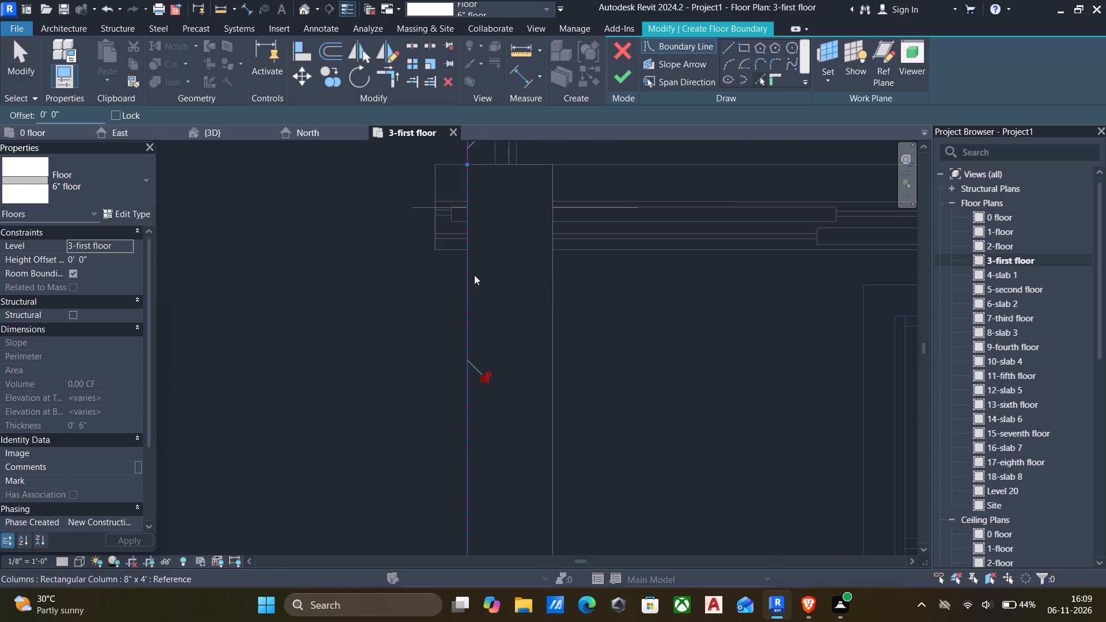
Pick the upper, outer side and lower edges of the projection beside the two 7'-9" X 5'-0" toilets.
scroll(475, 276, down, 17)
middle_drag(520, 337, 541, 266)
middle_drag(530, 338, 531, 306)
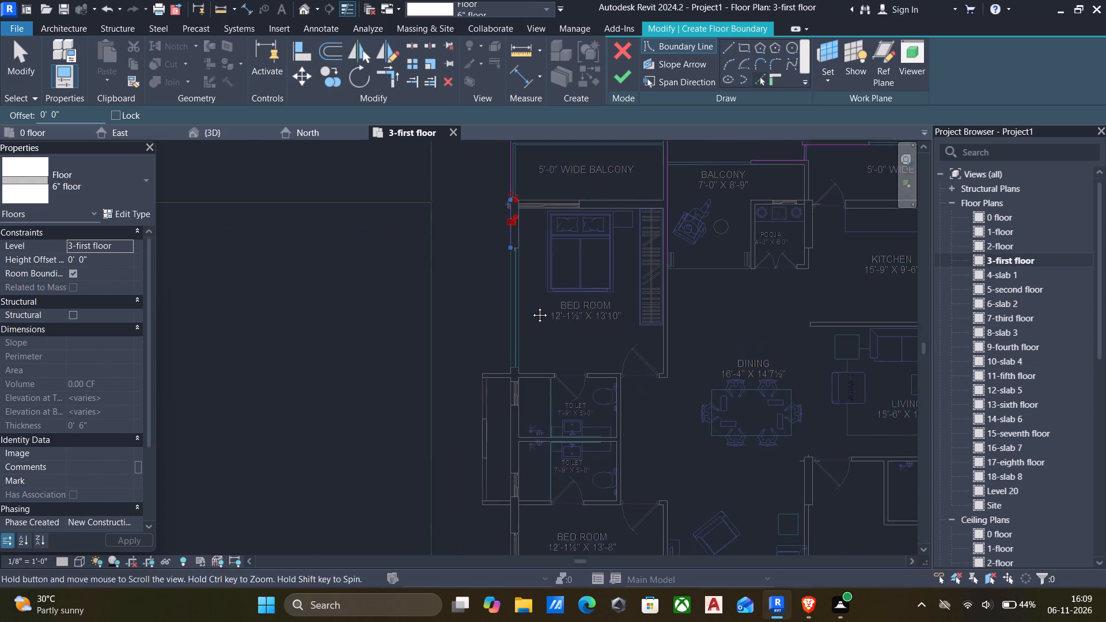
middle_drag(531, 306, 531, 297)
scroll(492, 331, up, 9)
click(511, 367)
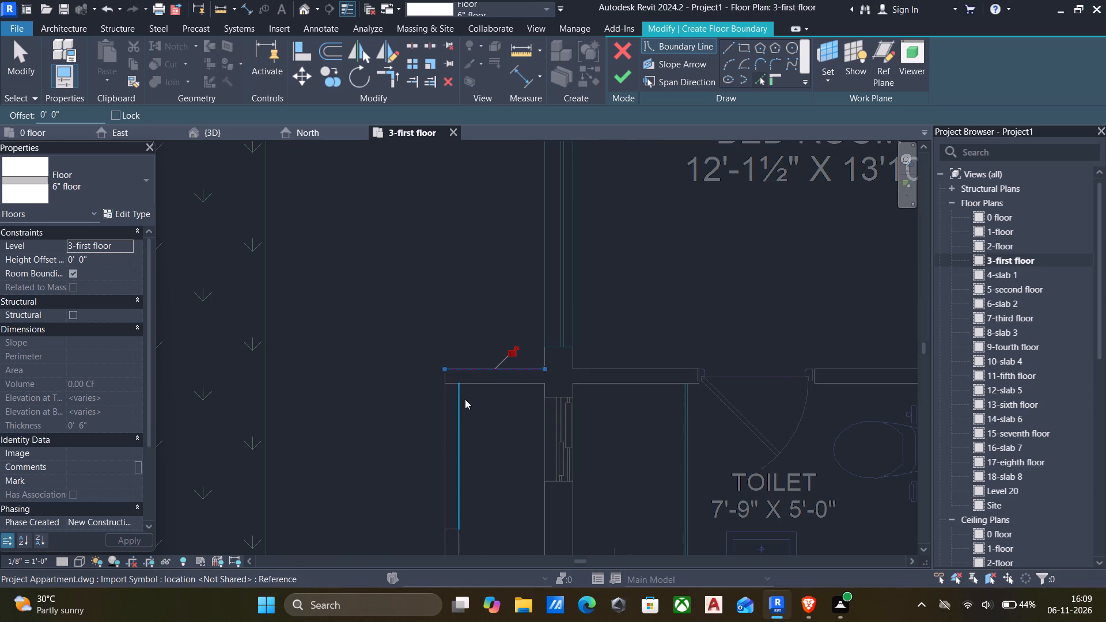
click(444, 434)
scroll(444, 434, down, 6)
middle_drag(442, 437, 450, 374)
middle_drag(455, 438, 446, 324)
middle_drag(463, 424, 452, 394)
scroll(442, 404, up, 4)
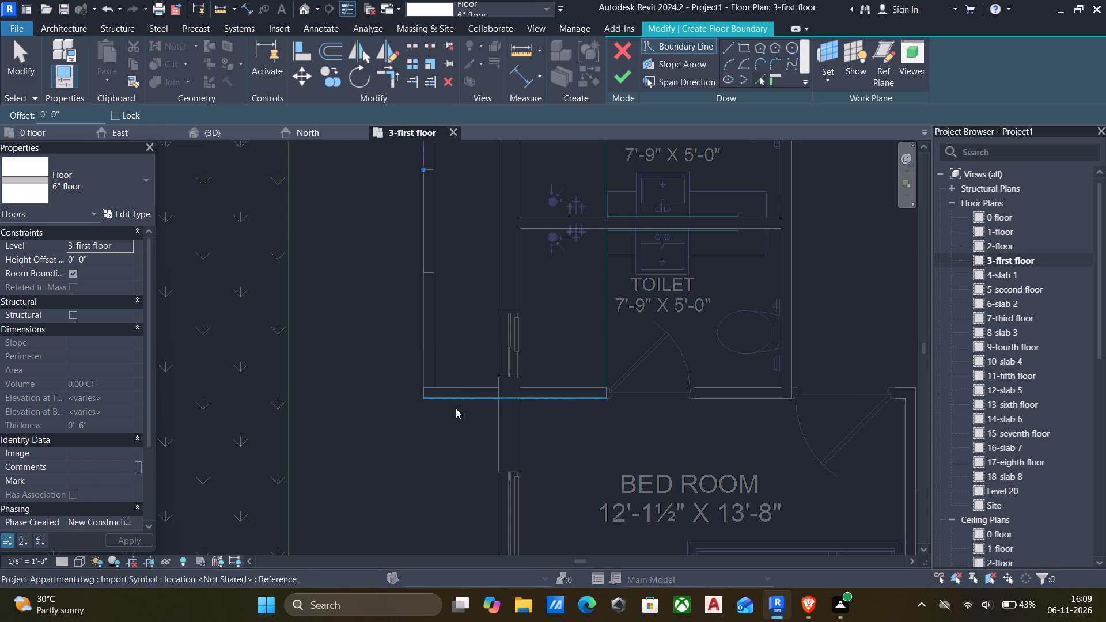
click(452, 397)
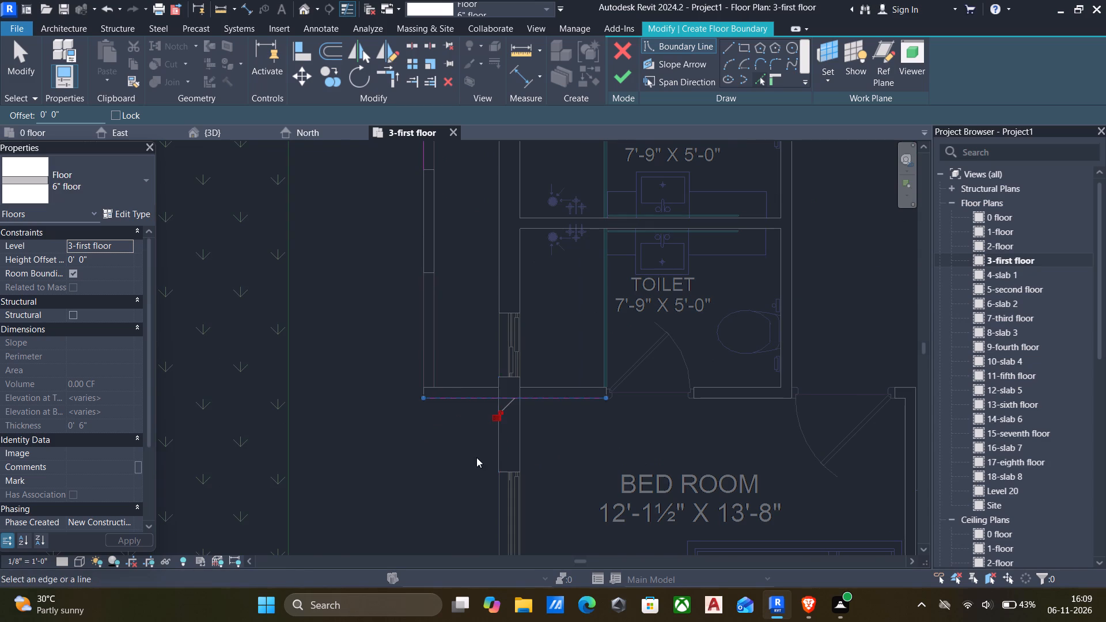
Pick the outer edge at the 12'-1½" X 13'-8" bedroom's side window and the bedroom's lower wall edge.
scroll(476, 458, down, 3)
middle_drag(475, 460, 502, 384)
scroll(502, 401, up, 4)
click(525, 423)
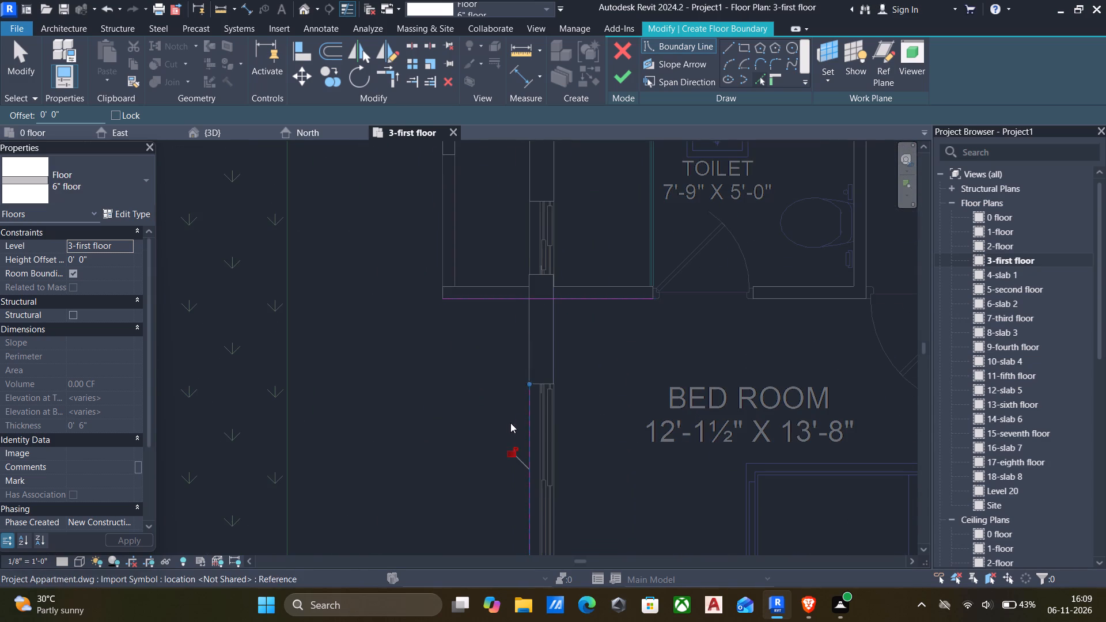
scroll(498, 423, down, 6)
middle_drag(495, 426, 493, 336)
scroll(493, 336, up, 1)
scroll(488, 366, down, 5)
middle_drag(491, 399, 479, 333)
scroll(501, 398, up, 5)
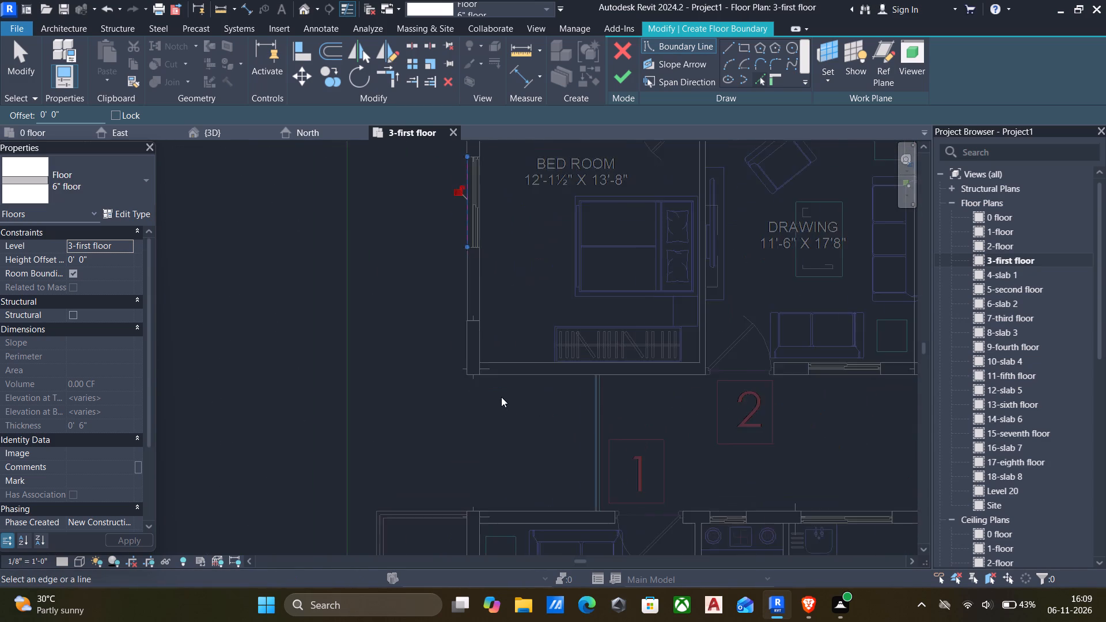
scroll(502, 394, up, 3)
click(514, 370)
Pick the outer corridor-end line beside flat 1 and the upper wall edge of the 11'-10½" X 16'-6" drawing room.
scroll(518, 380, down, 4)
middle_drag(524, 386, 516, 367)
scroll(582, 397, up, 5)
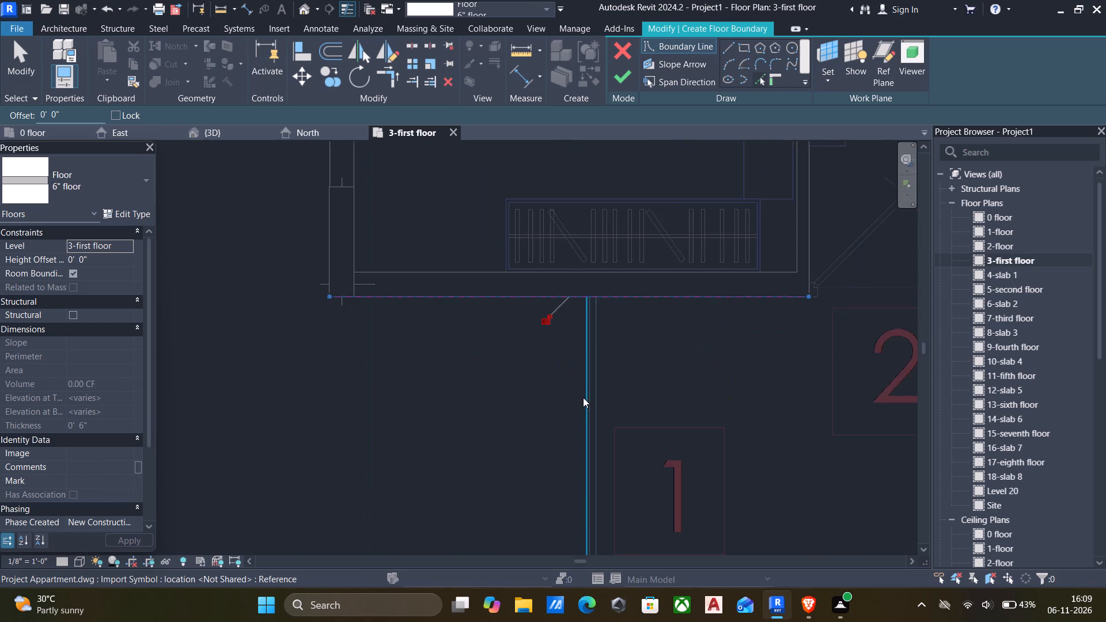
scroll(583, 397, up, 6)
click(588, 396)
scroll(568, 399, down, 6)
middle_drag(554, 402, 556, 299)
scroll(491, 397, up, 5)
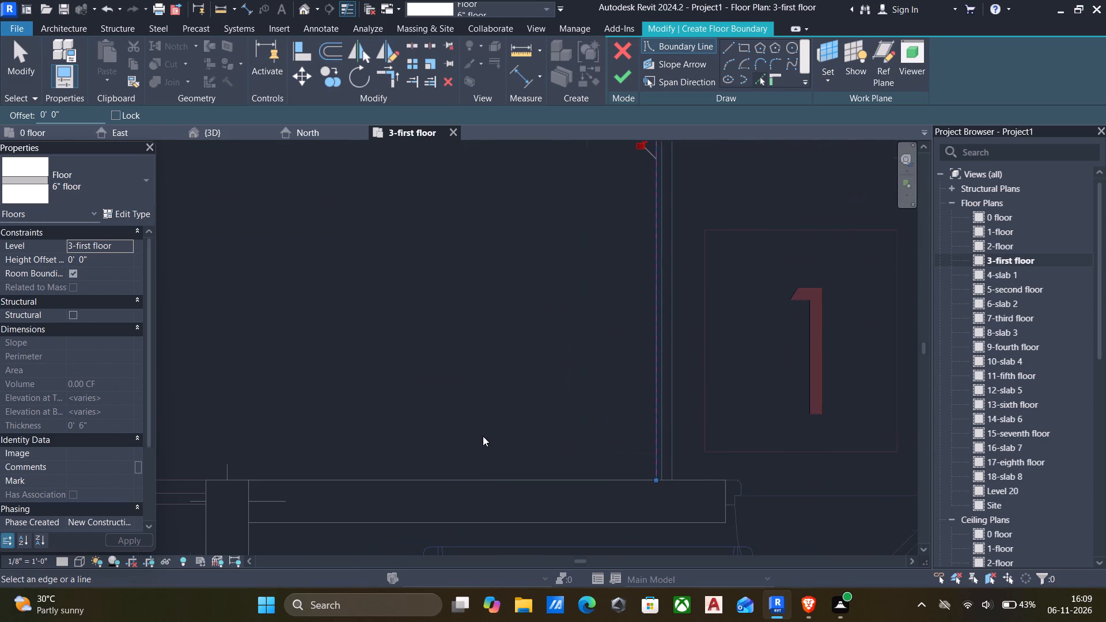
click(469, 477)
Pick the outer side edge of the 5'-0" wide balcony beside the 11'-10½" X 16'-6" drawing room.
scroll(479, 445, down, 5)
middle_drag(484, 443, 577, 350)
scroll(450, 369, down, 1)
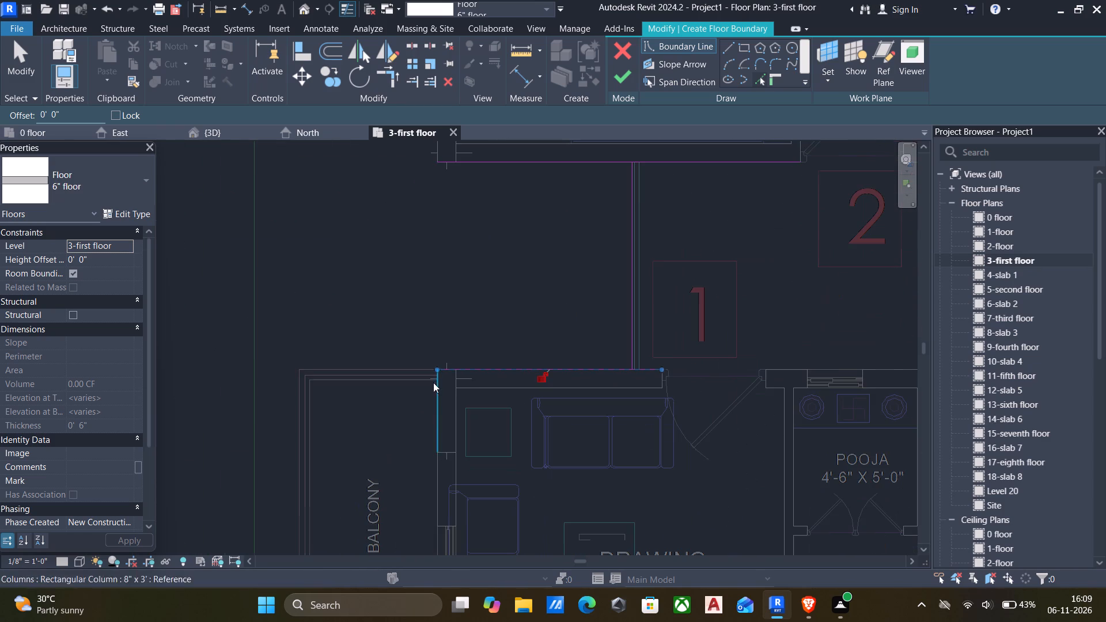
middle_drag(407, 367, 417, 352)
scroll(382, 366, down, 5)
scroll(323, 416, up, 4)
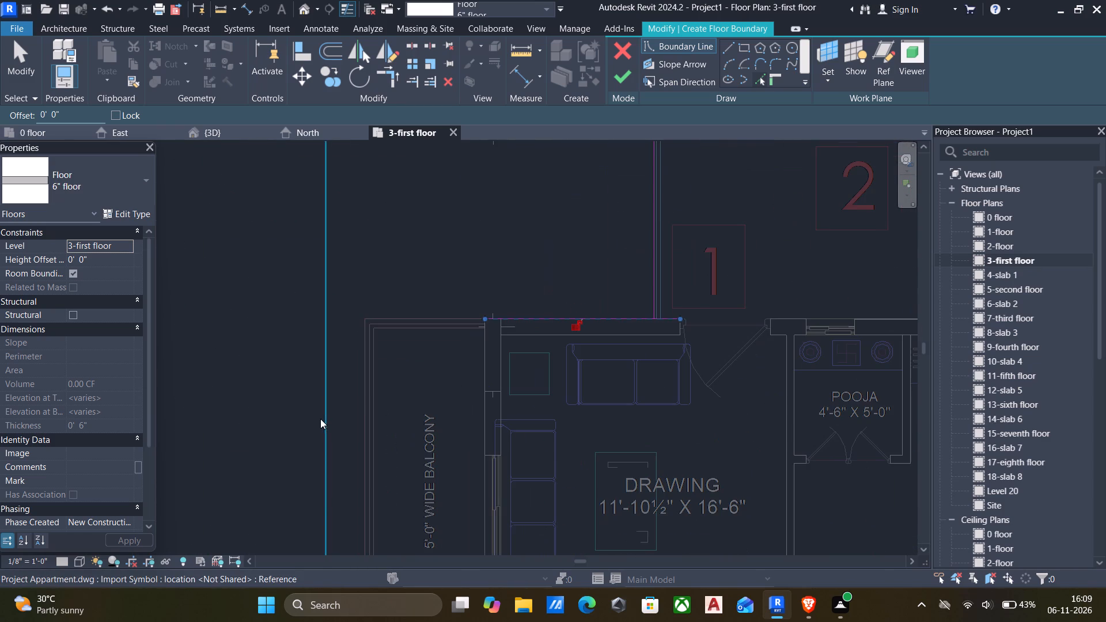
click(364, 418)
Pick the drawing-room balcony's lower edge, the crossed shaft's outer edge, and the upper and side edges of the 11'9" X 13'-0" bedroom's balcony.
scroll(383, 422, down, 6)
scroll(457, 410, down, 4)
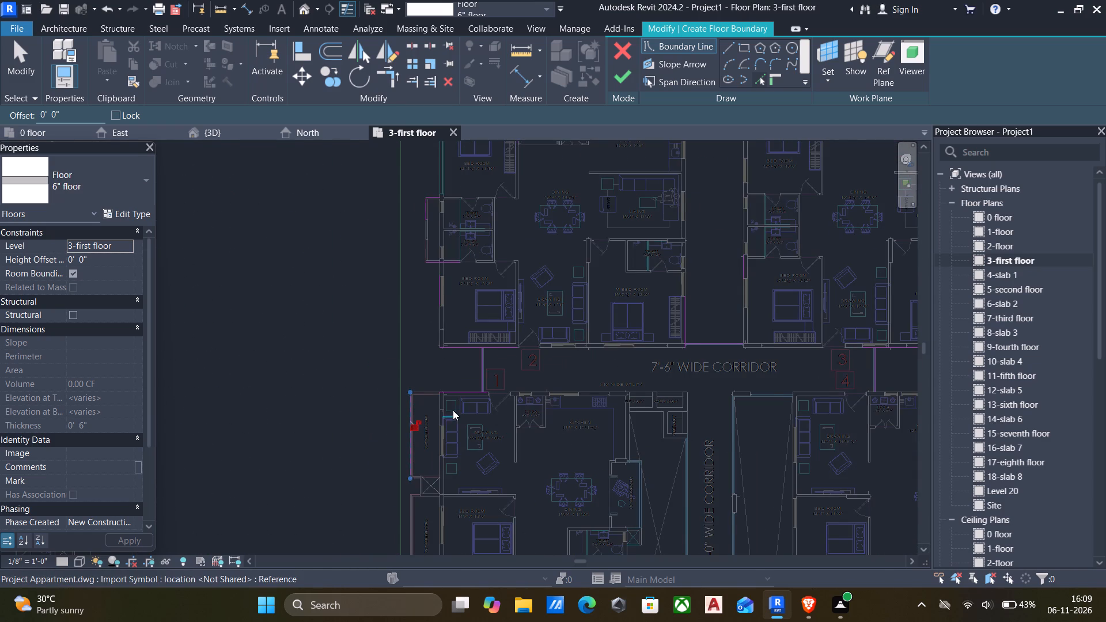
scroll(448, 407, down, 5)
middle_drag(446, 411, 444, 379)
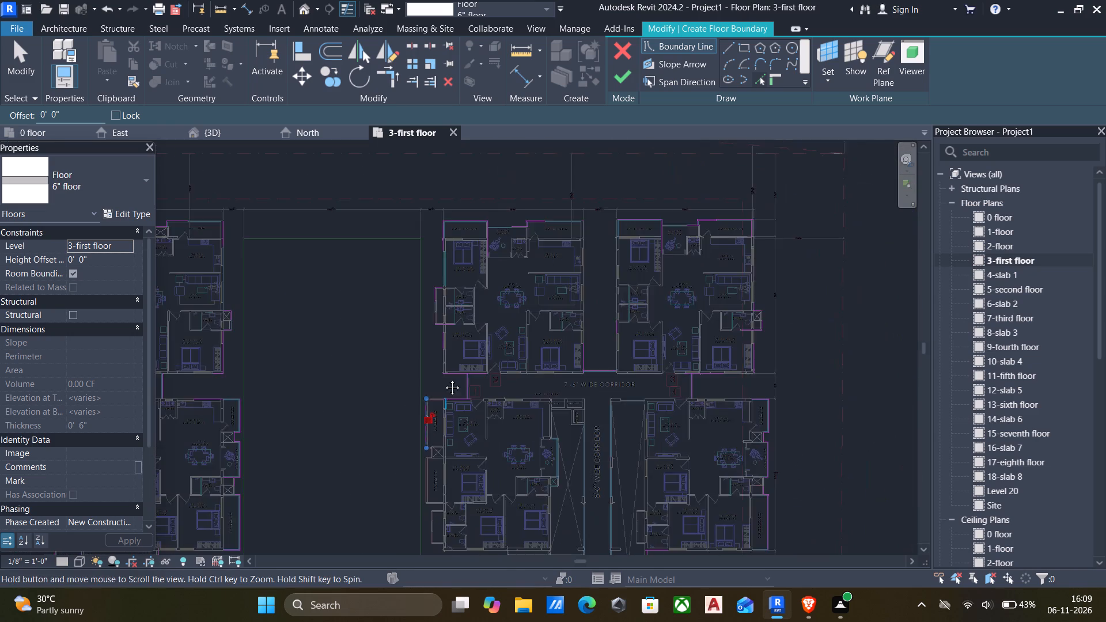
middle_drag(444, 379, 434, 332)
middle_drag(415, 417, 413, 390)
scroll(422, 384, up, 11)
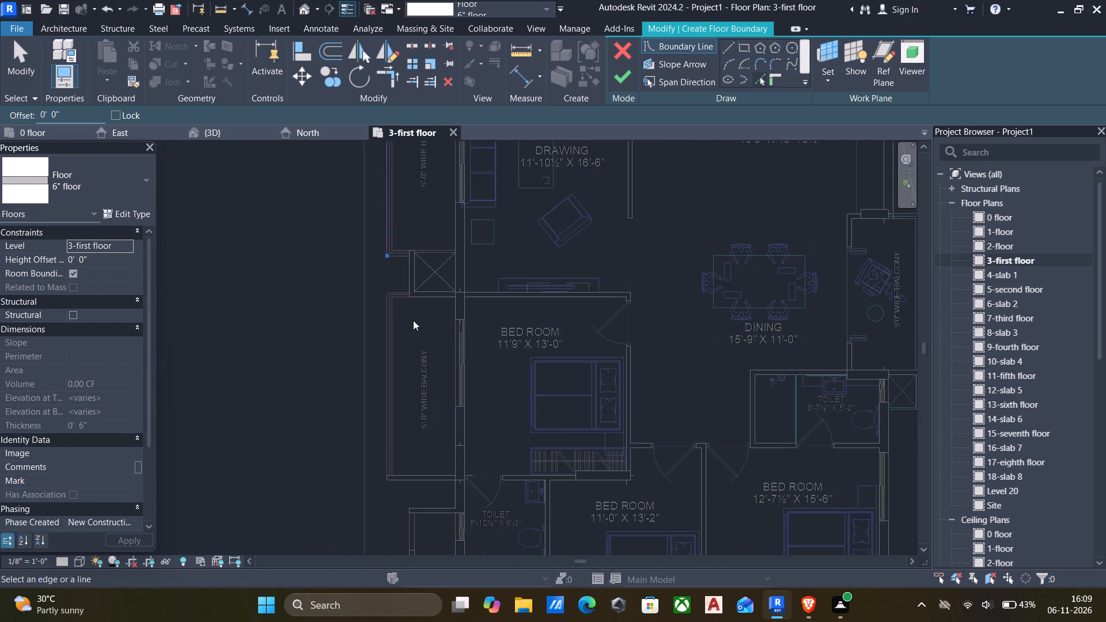
scroll(415, 257, up, 9)
click(385, 255)
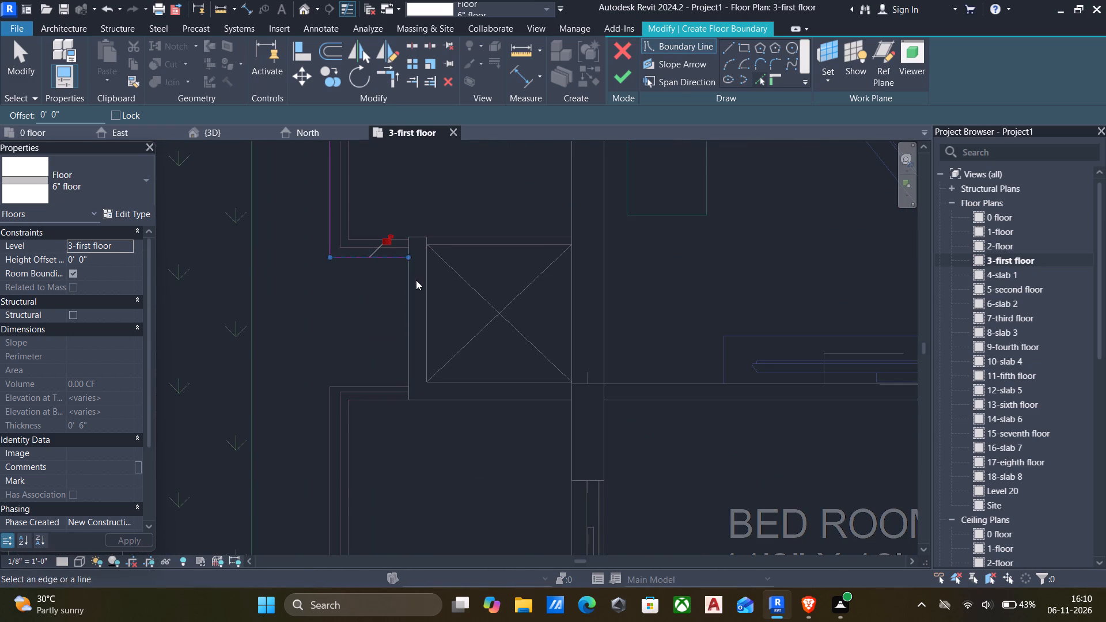
click(408, 293)
scroll(385, 391, up, 3)
click(382, 385)
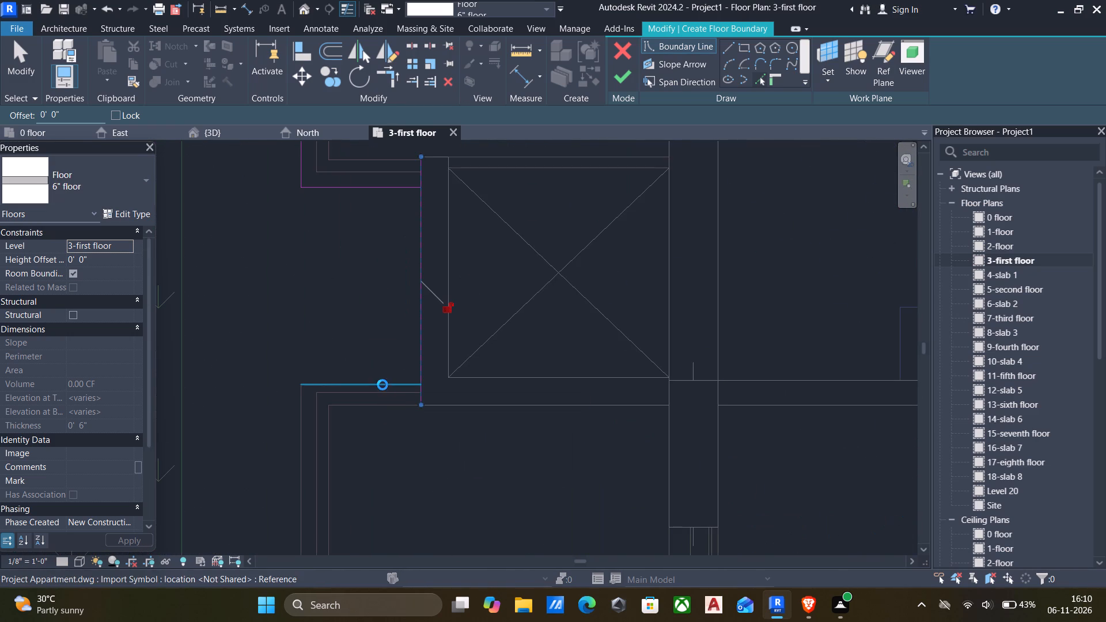
click(299, 433)
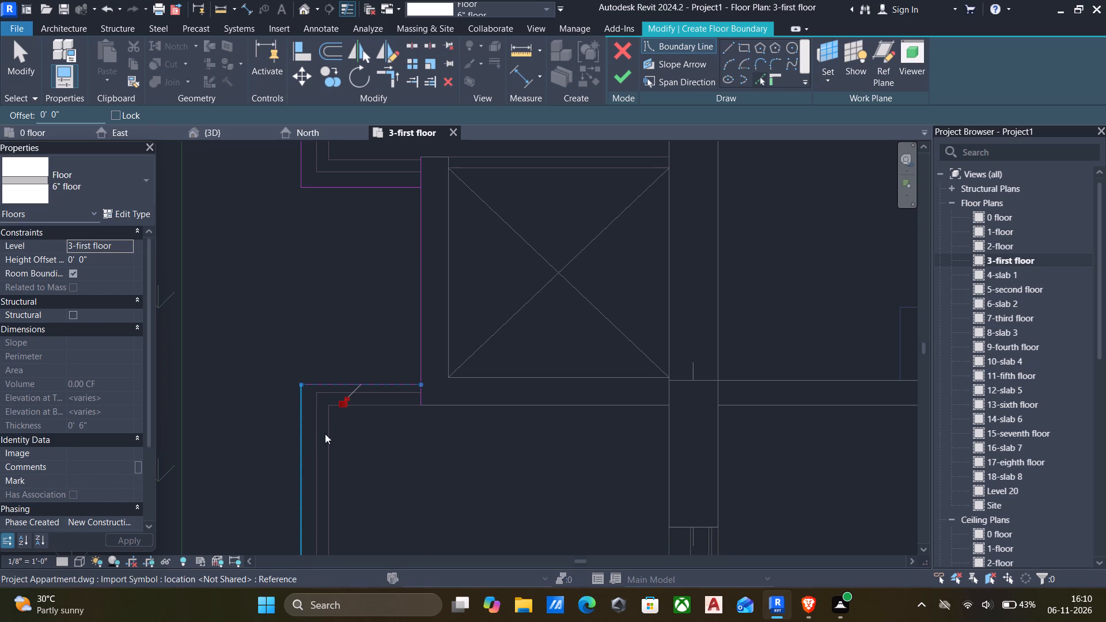
Pick the bedroom balcony's lower edge, the short side wall below it and the upper edge of the toilet projection.
scroll(348, 437, down, 8)
middle_drag(407, 442, 440, 325)
middle_drag(423, 363, 426, 291)
scroll(399, 348, down, 6)
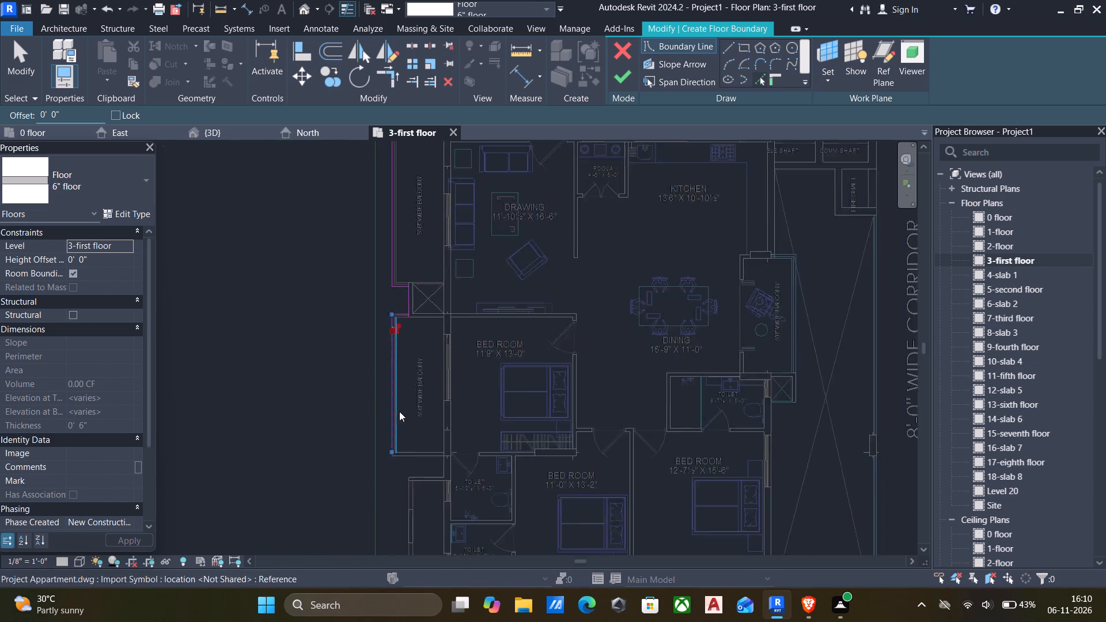
middle_drag(399, 411, 440, 321)
scroll(433, 350, up, 6)
scroll(472, 380, up, 3)
click(472, 380)
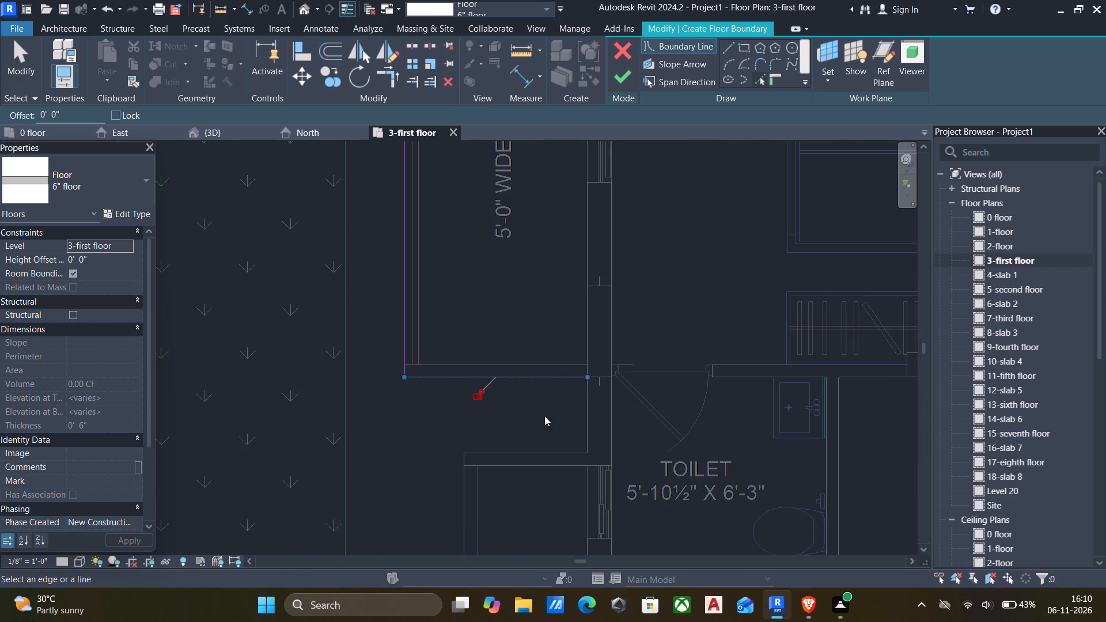
click(593, 422)
click(547, 448)
Pick the toilet projection's outer side and lower edges, plus the side and lower corner edges beneath the 5'-10½" X 6'-7½" toilet.
scroll(441, 443, down, 6)
middle_drag(440, 443, 462, 335)
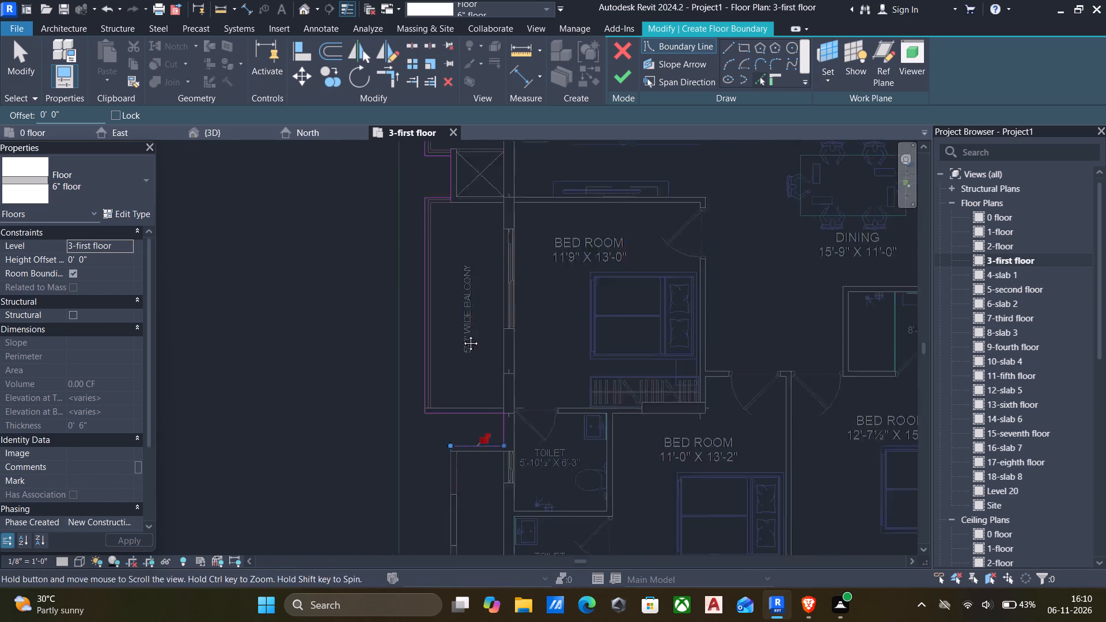
middle_drag(462, 335, 458, 241)
scroll(469, 388, up, 4)
click(465, 369)
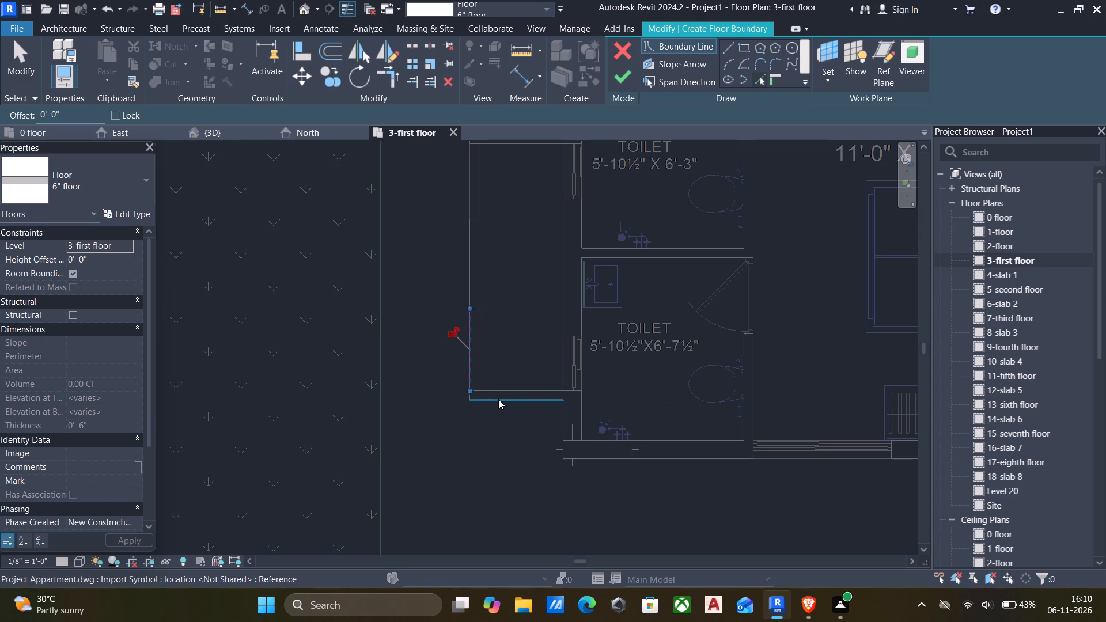
click(498, 399)
click(558, 423)
click(611, 460)
Pick the outer side edge of the staircase wall above the lift and the lower edge of its 8" x 2'6" corner column.
scroll(609, 459, down, 5)
middle_drag(608, 459, 608, 459)
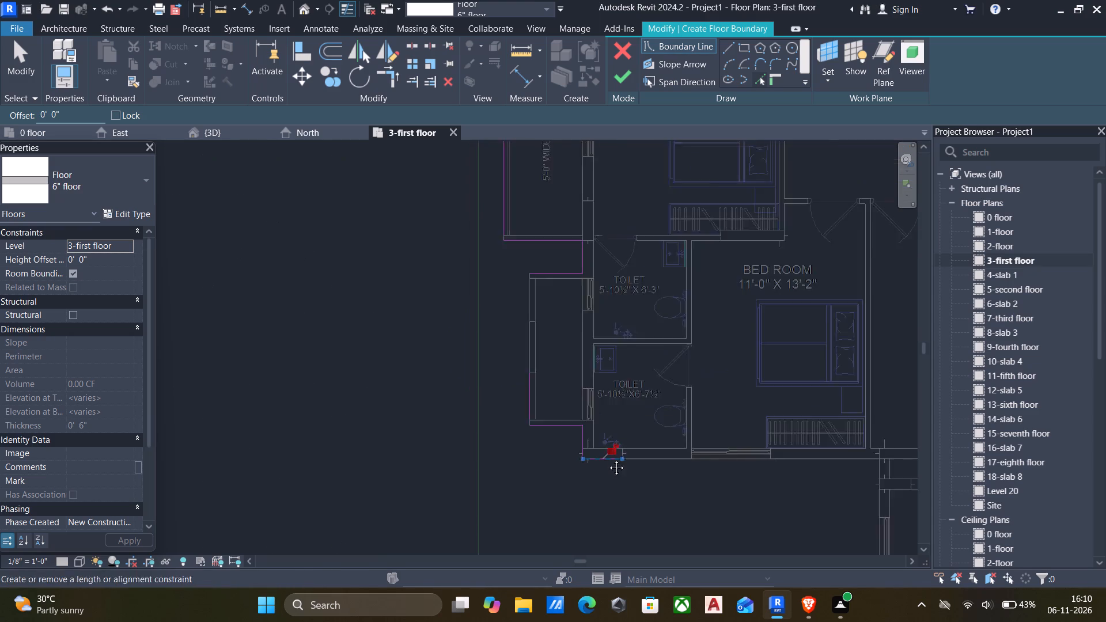
middle_drag(608, 459, 368, 322)
scroll(633, 354, up, 4)
scroll(586, 339, up, 5)
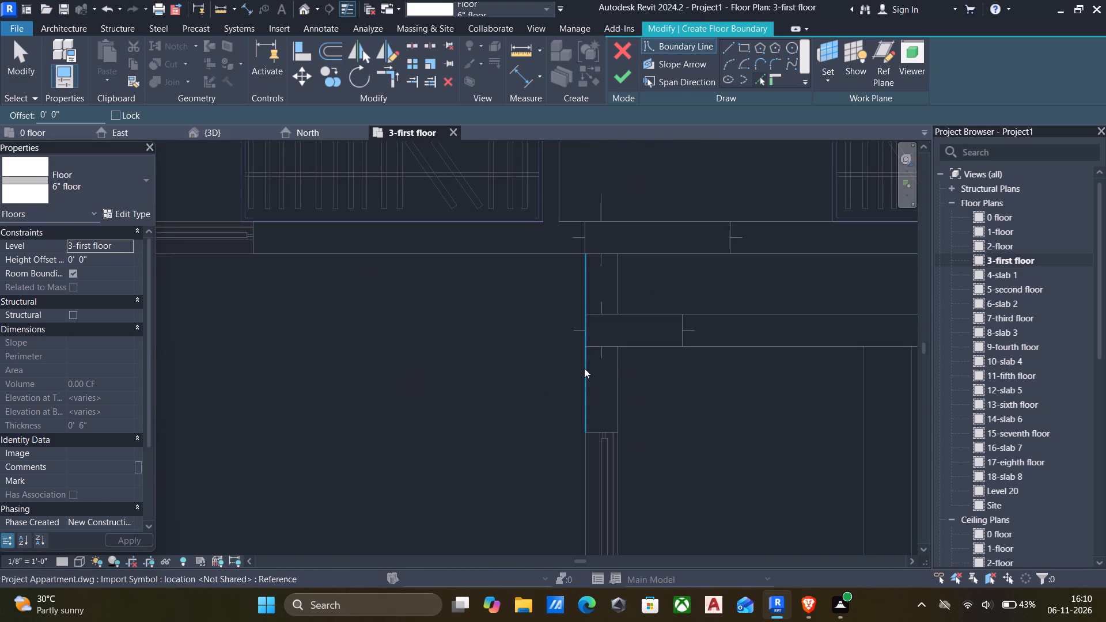
click(584, 369)
scroll(570, 380, down, 6)
middle_drag(571, 389, 554, 246)
scroll(599, 470, up, 4)
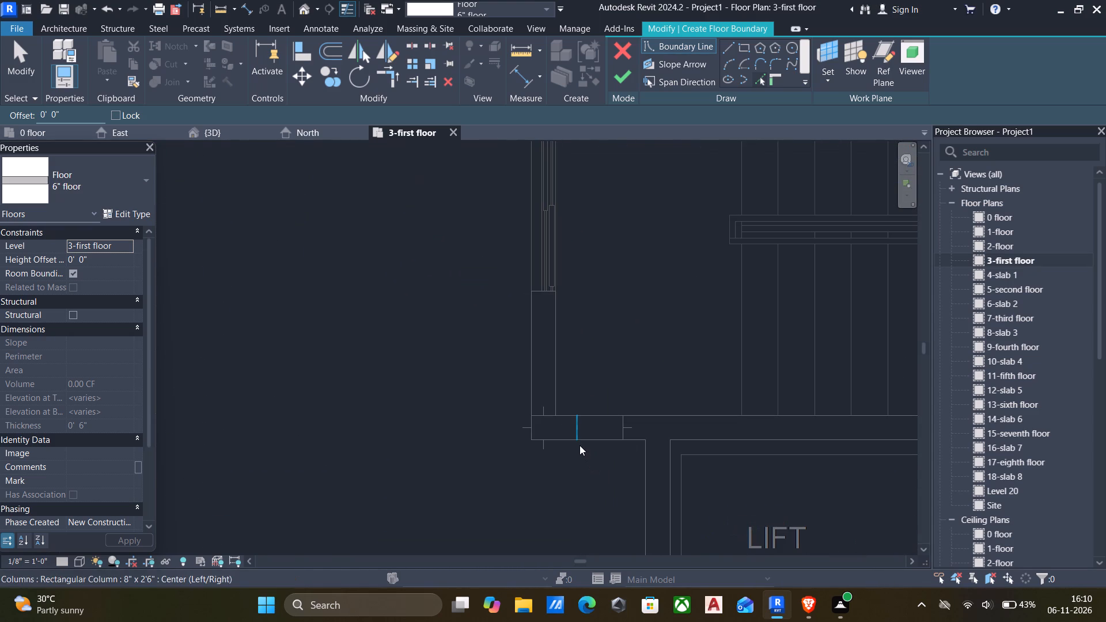
click(593, 443)
Pick the outer side and lower edges of the 9'-6" X 6'-11½" lift and the long side edge of the P.LIFT shafts.
scroll(589, 447, down, 5)
middle_drag(589, 449, 589, 282)
scroll(626, 347, up, 4)
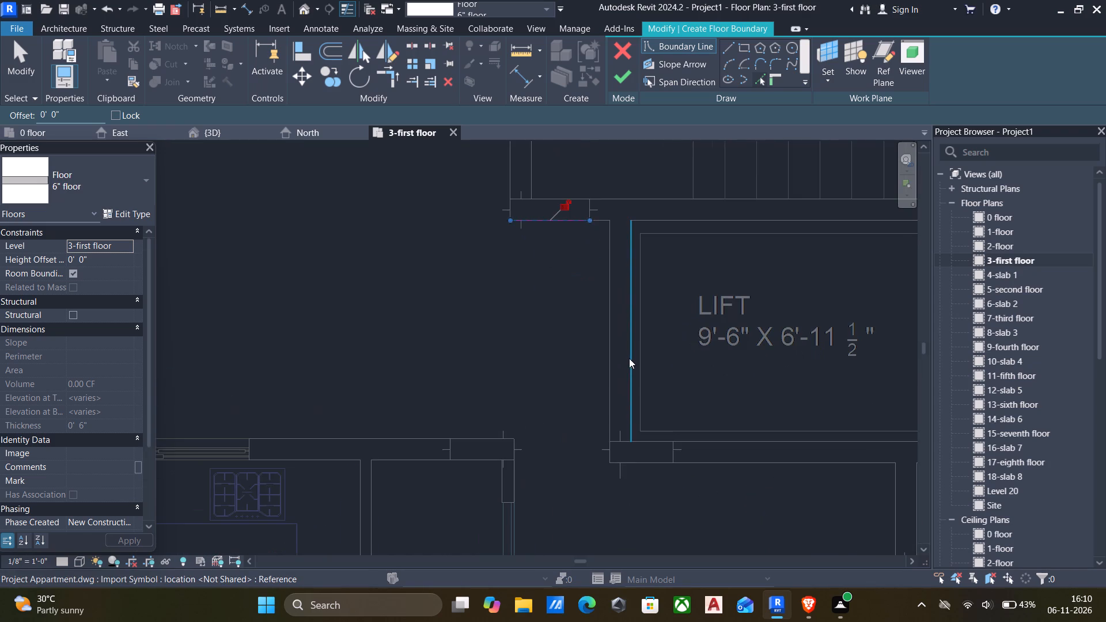
click(608, 352)
scroll(611, 371, down, 5)
middle_drag(607, 408, 524, 286)
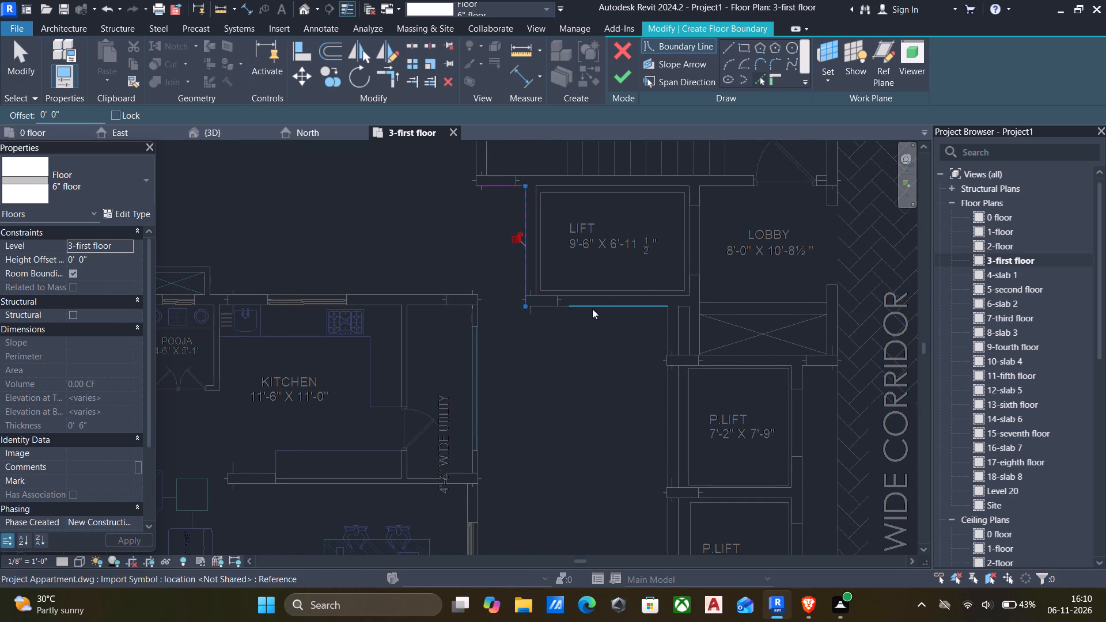
click(592, 309)
scroll(650, 386, down, 3)
middle_drag(649, 389, 623, 240)
scroll(636, 293, up, 4)
click(637, 289)
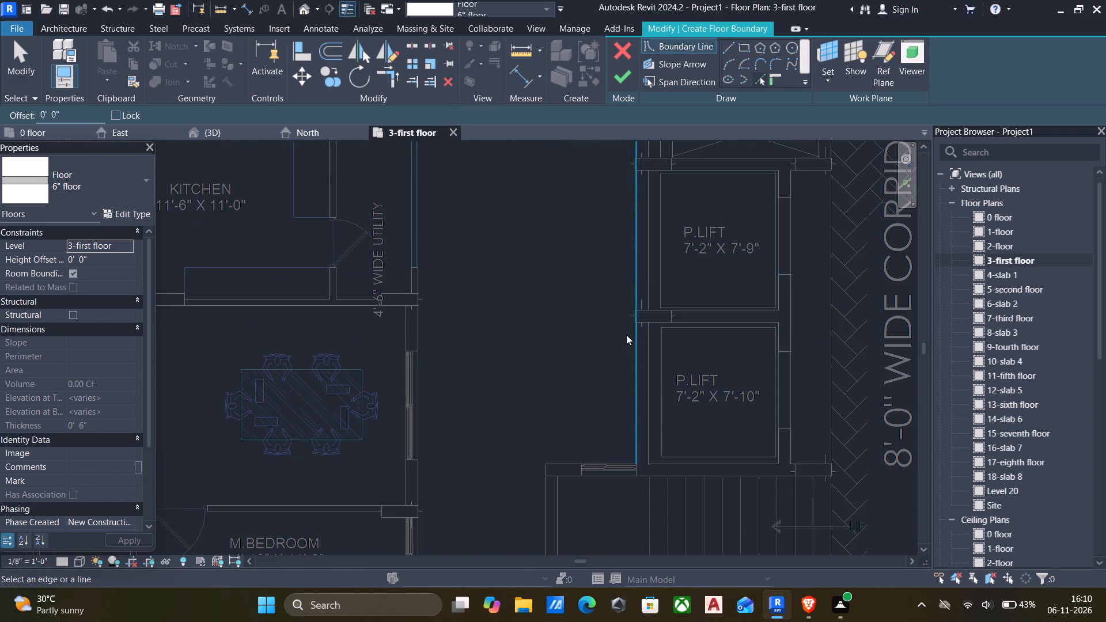
Pick the upper edge of the 2' x 8" column below the P.LIFT shafts and the adjoining staircase's outer side edge.
scroll(571, 475, up, 4)
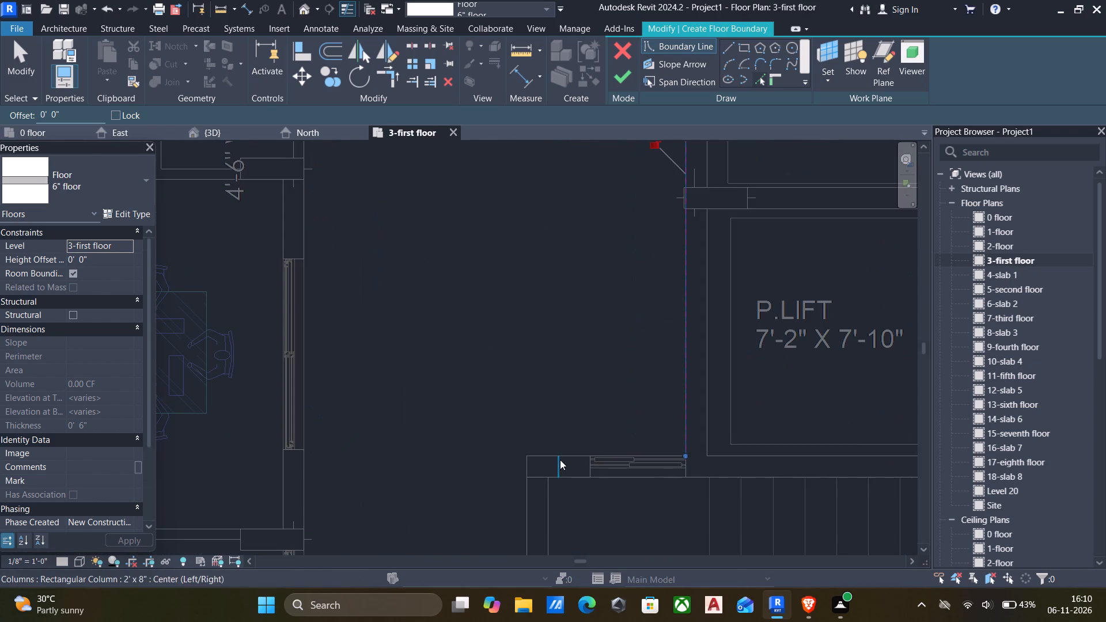
scroll(576, 456, up, 4)
click(576, 456)
scroll(571, 456, down, 5)
middle_drag(570, 459, 593, 378)
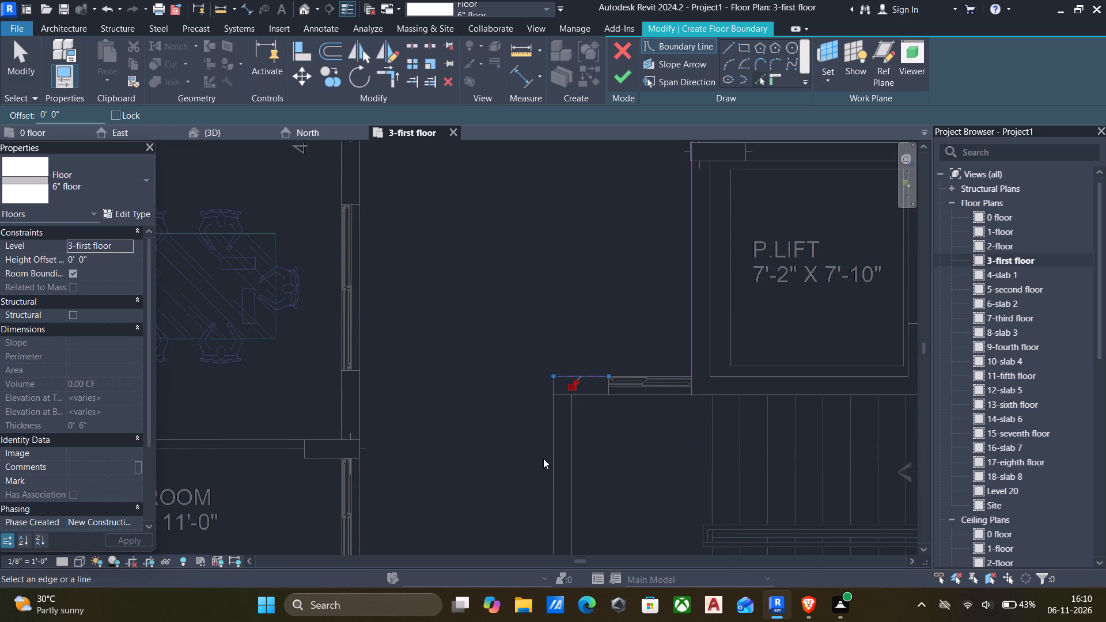
scroll(544, 459, up, 1)
click(554, 459)
Pick the lower edge of the crossed void along the 7'-6" wide corridor, below the 14'-10" X 11'-0" M.BEDROOM.
scroll(548, 458, down, 5)
middle_drag(548, 461, 588, 345)
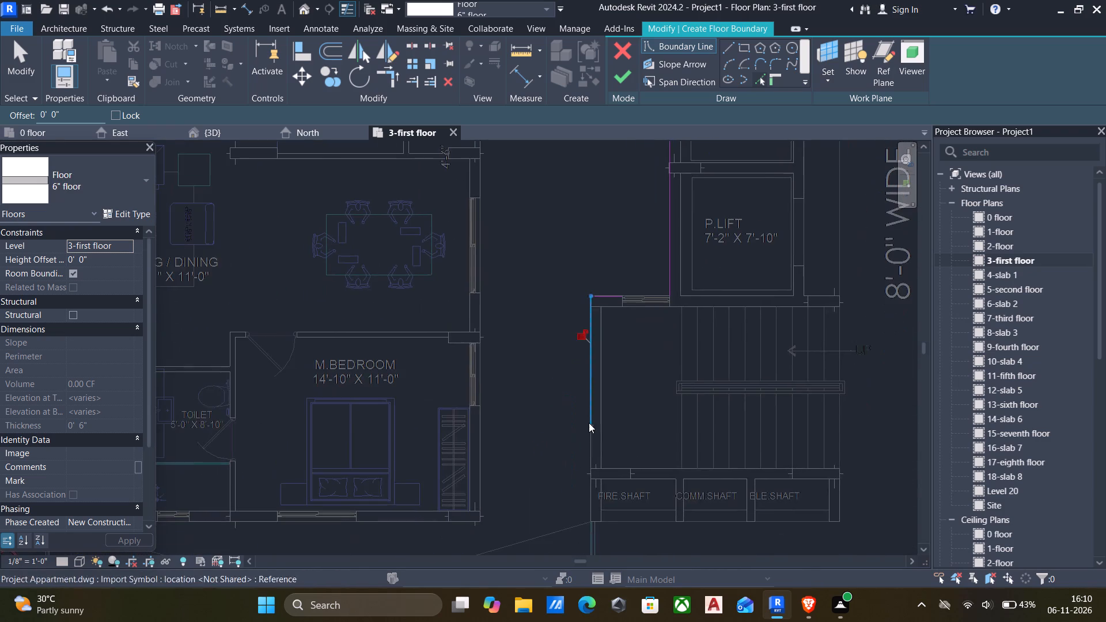
scroll(579, 434, down, 6)
middle_drag(577, 454, 605, 397)
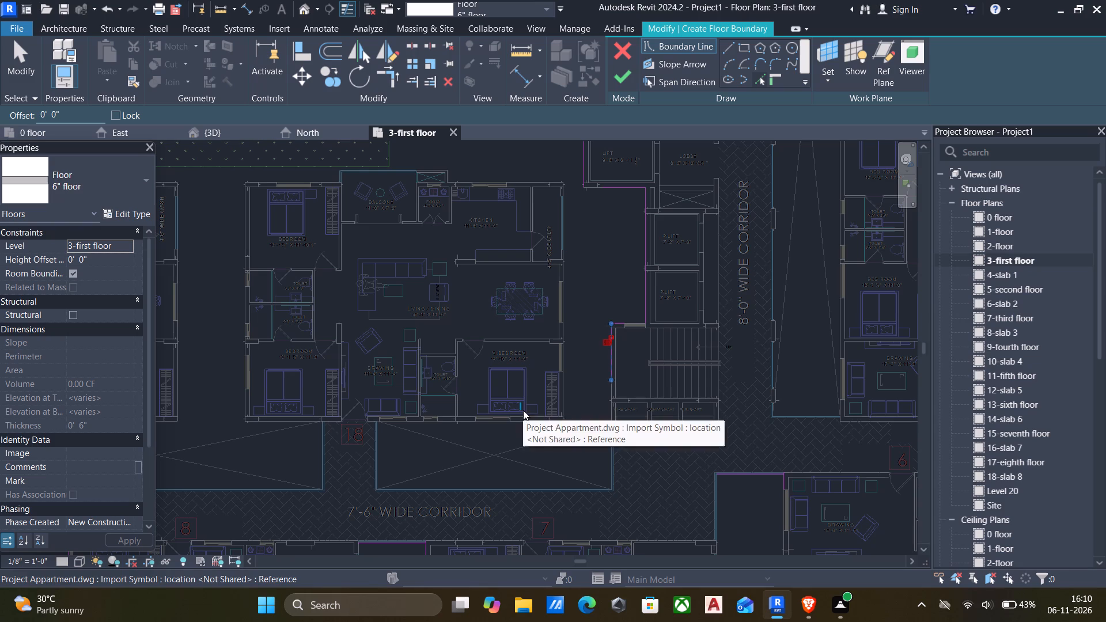
scroll(586, 472, up, 4)
scroll(539, 506, up, 7)
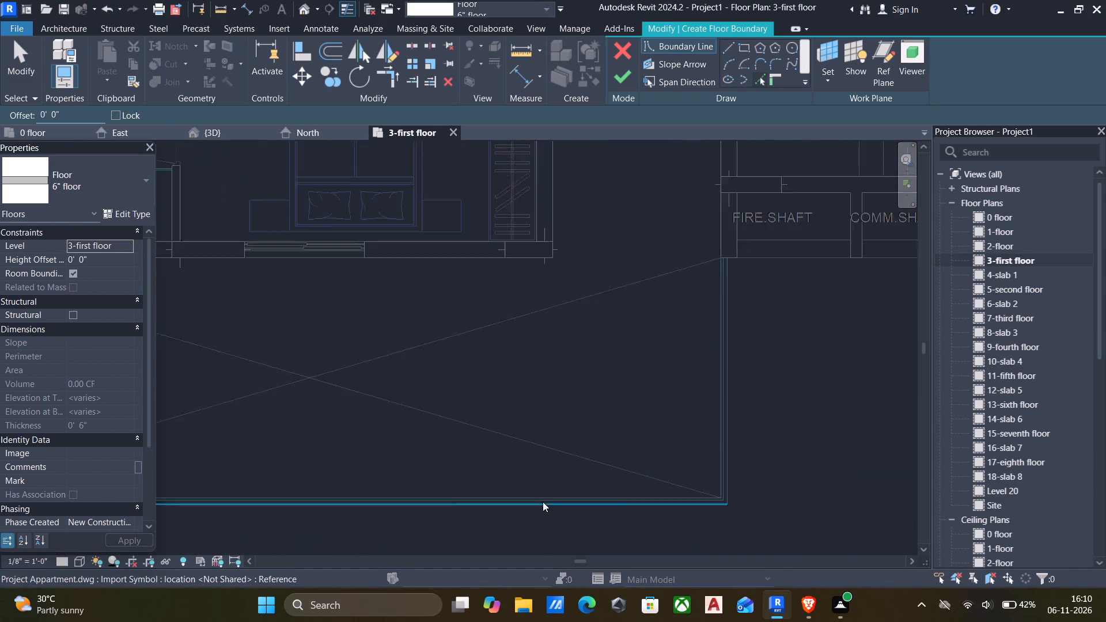
scroll(543, 502, up, 6)
click(551, 492)
Pick the void's side edge beside flat 18 and the column's lower edge between the drawing room and the 5'-0" X 8'-10" toilet.
scroll(551, 492, down, 13)
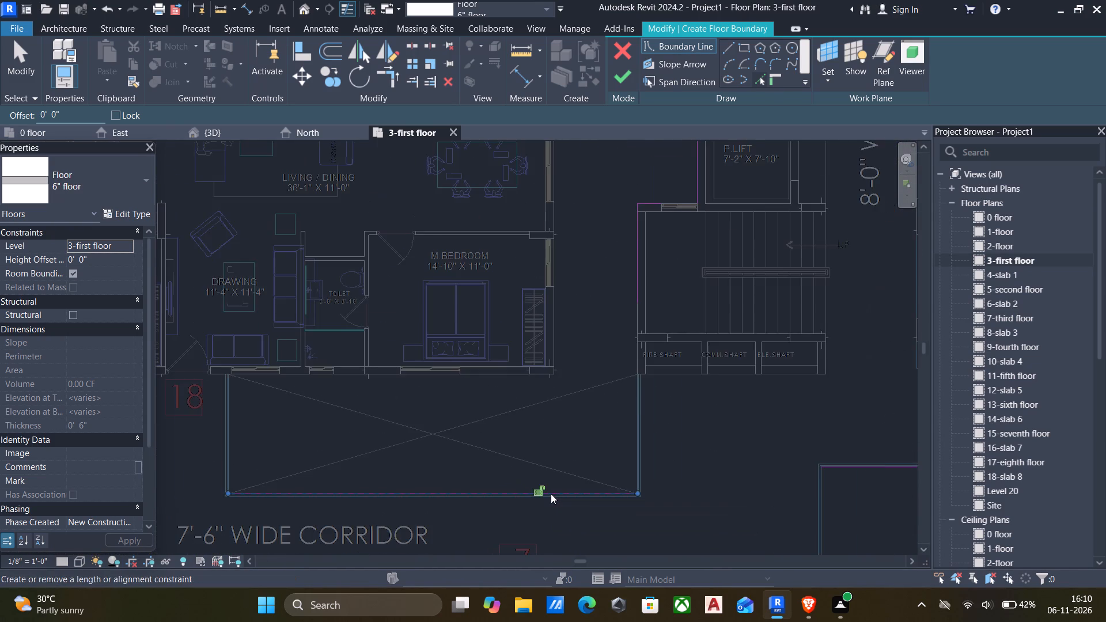
scroll(553, 493, down, 4)
middle_drag(554, 493, 652, 475)
scroll(460, 440, up, 13)
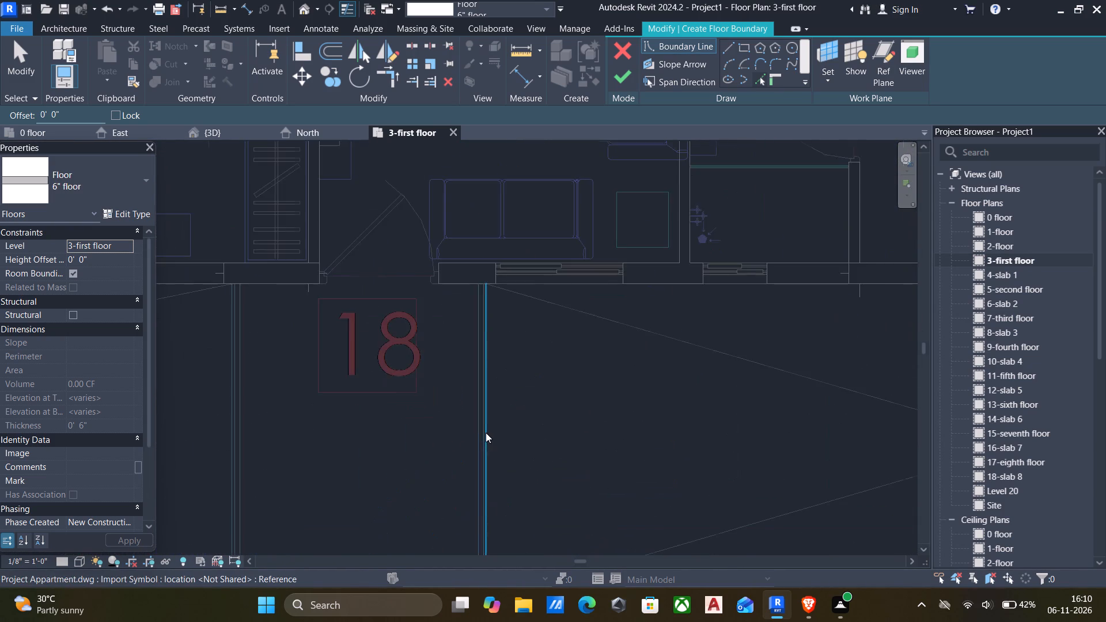
scroll(486, 433, up, 3)
click(486, 430)
scroll(489, 430, down, 7)
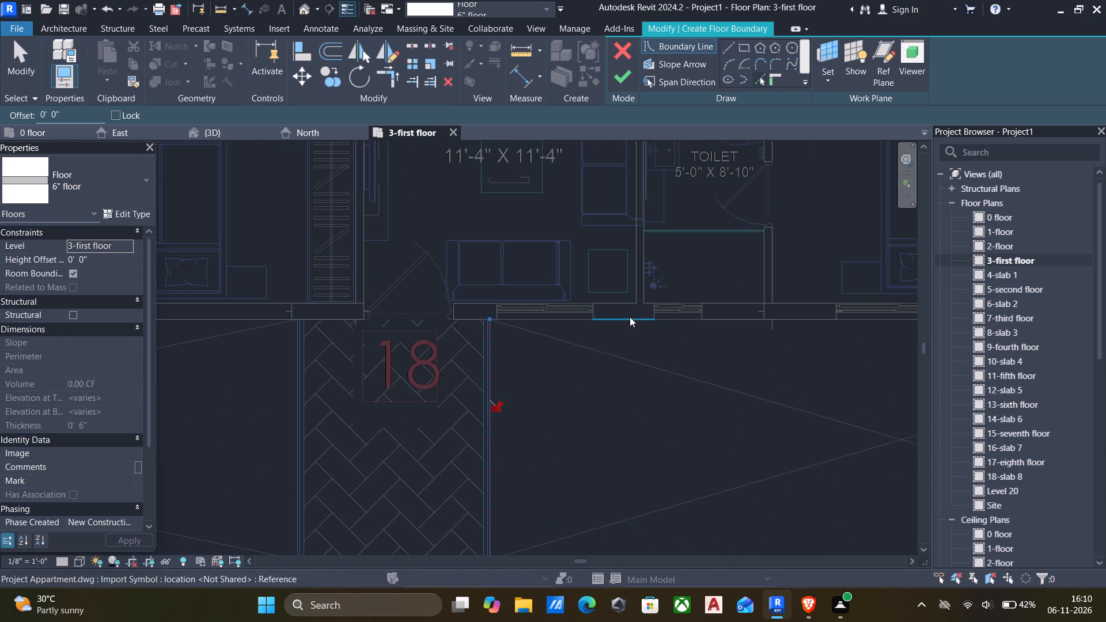
click(630, 317)
scroll(624, 362, down, 3)
middle_drag(624, 372, 255, 416)
scroll(535, 340, up, 1)
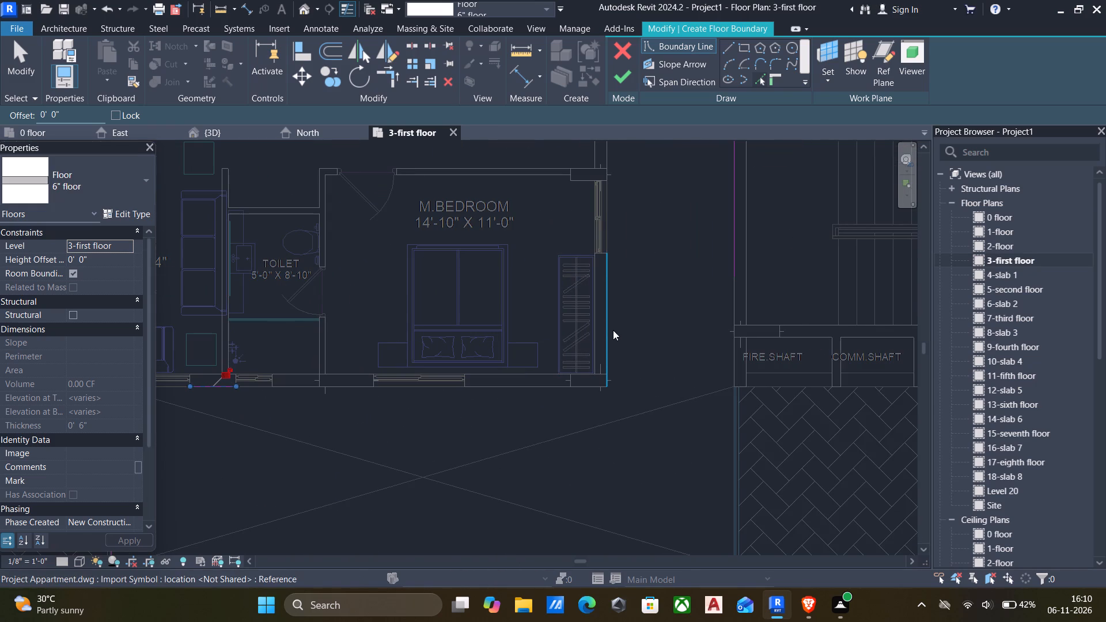
Pick the outer side edge of flat 18's 14'-10" X 11'-0" M.BEDROOM and the upper wall edge at its kitchen's wash-area corner.
click(611, 328)
scroll(577, 342, down, 5)
scroll(584, 393, down, 6)
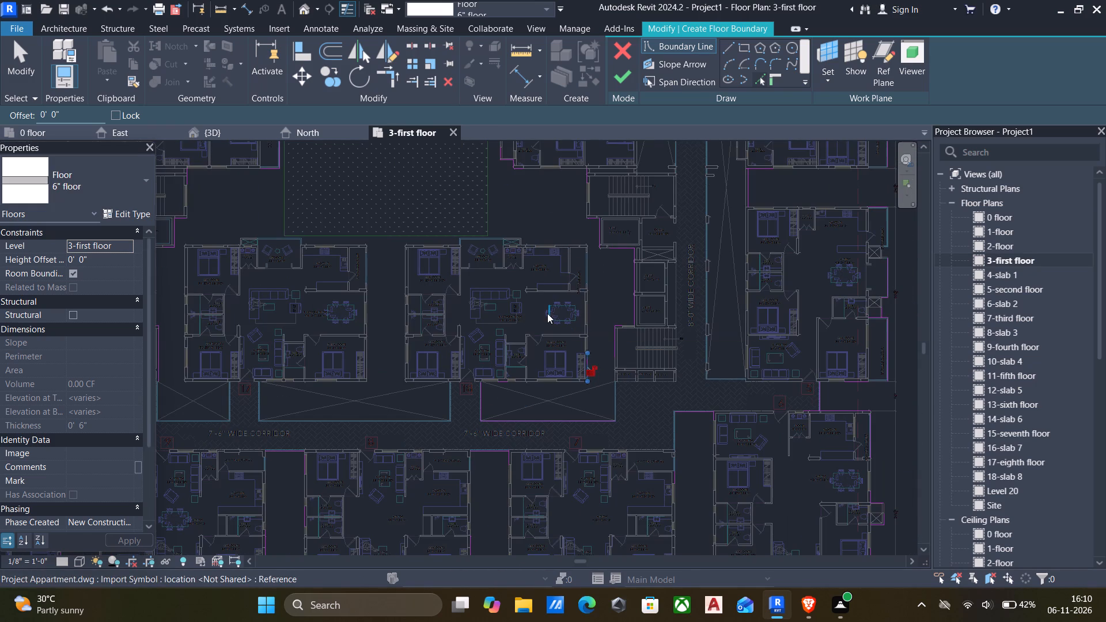
scroll(592, 332, up, 4)
scroll(581, 314, down, 3)
middle_drag(581, 314, 584, 399)
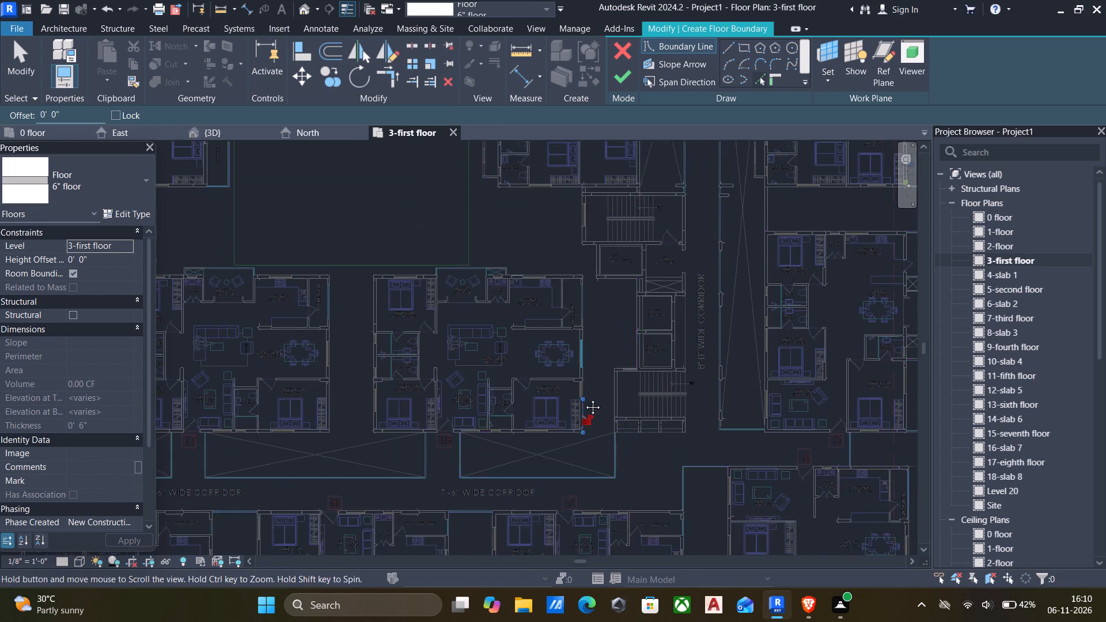
middle_drag(584, 399, 584, 399)
scroll(593, 235, up, 7)
scroll(570, 313, up, 4)
scroll(559, 479, up, 5)
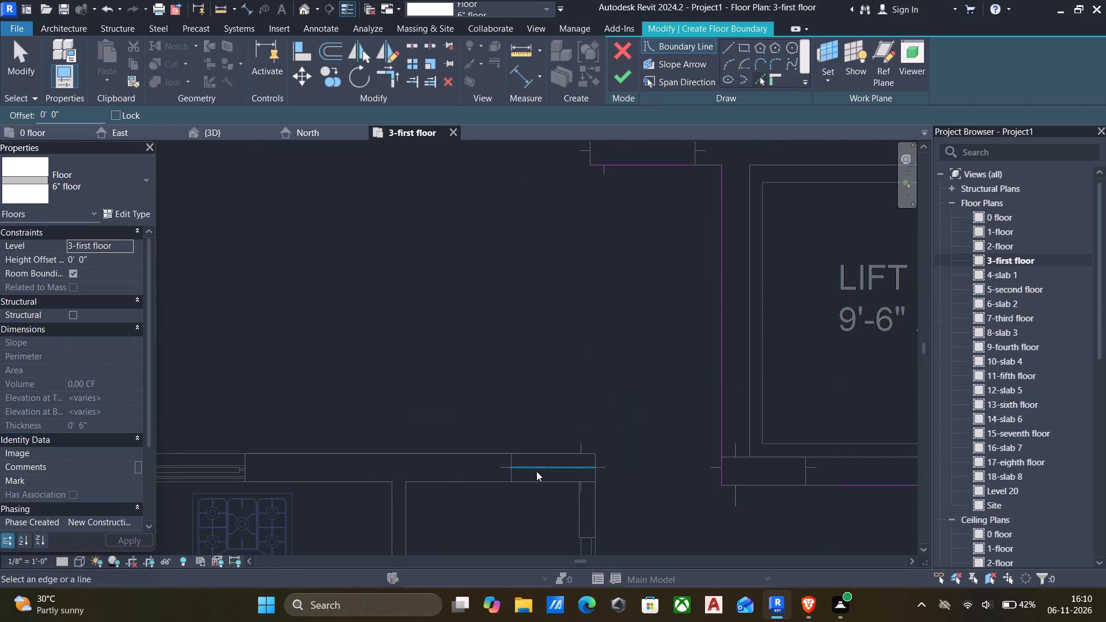
click(532, 455)
Pick the outer side and upper edges of the crossed duct above flat 18's 4'-6" X 5'-1" POOJA room.
scroll(521, 461, down, 5)
middle_drag(521, 465, 650, 446)
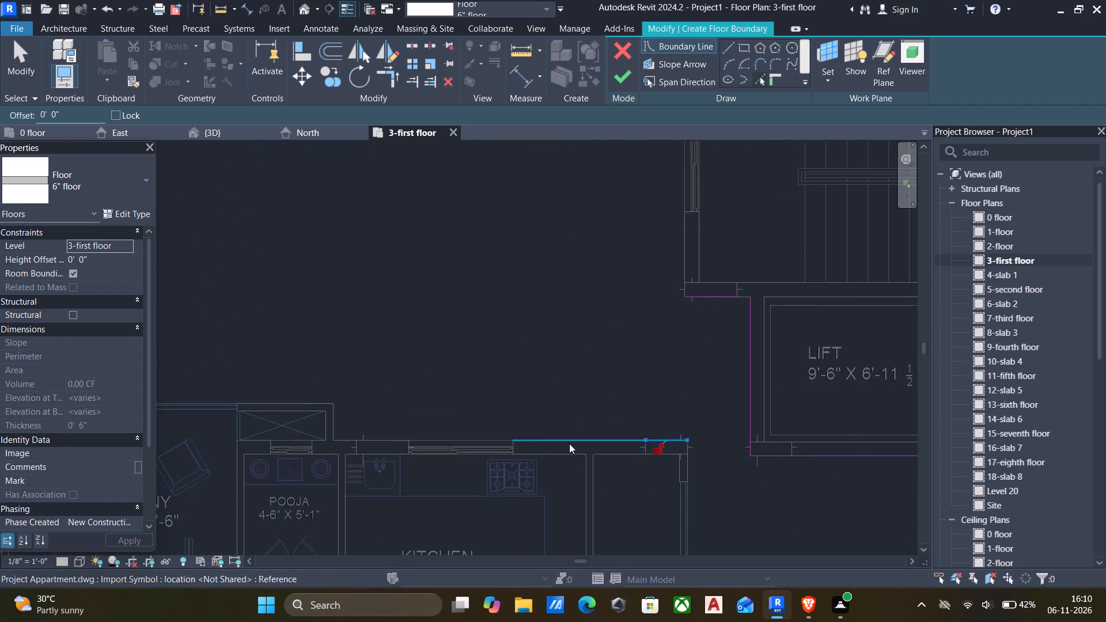
scroll(569, 443, down, 5)
scroll(373, 426, up, 5)
scroll(515, 447, up, 4)
click(531, 445)
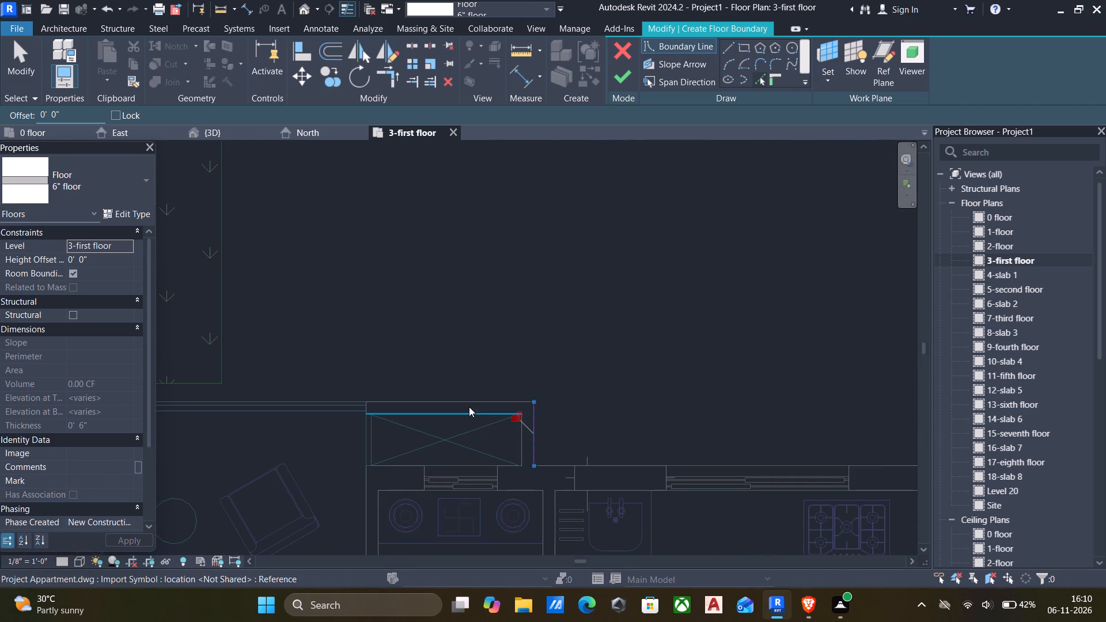
click(467, 401)
Pick the outermost upper and side edges of flat 18's 11'-0" X 7'-6" BALCONY.
scroll(453, 411, down, 5)
middle_drag(453, 415, 654, 419)
scroll(451, 407, up, 2)
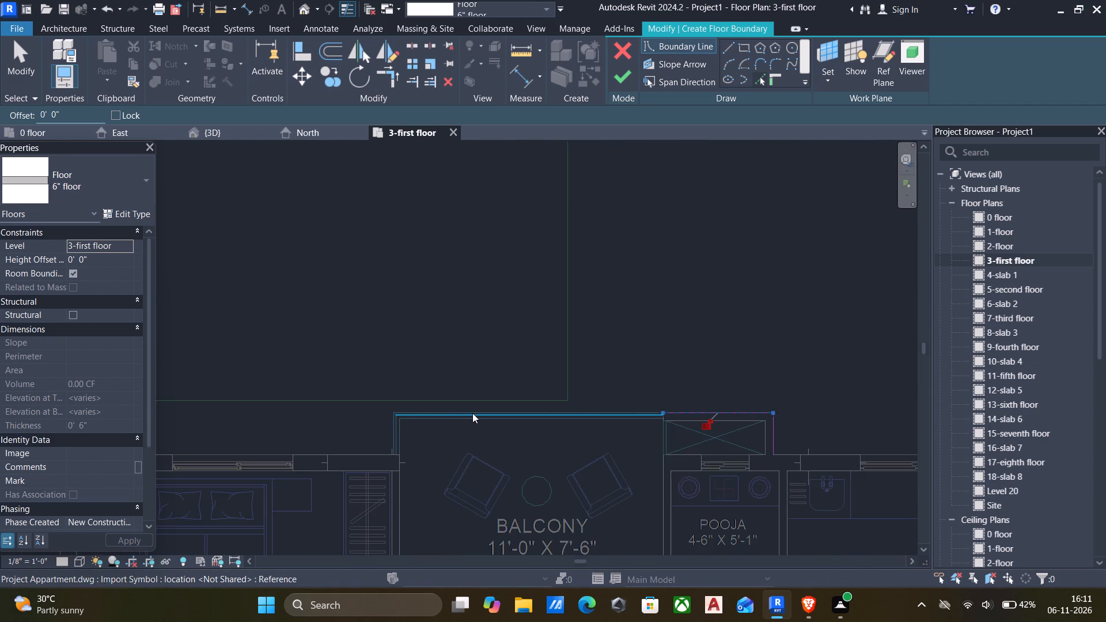
scroll(475, 413, down, 6)
scroll(472, 416, up, 10)
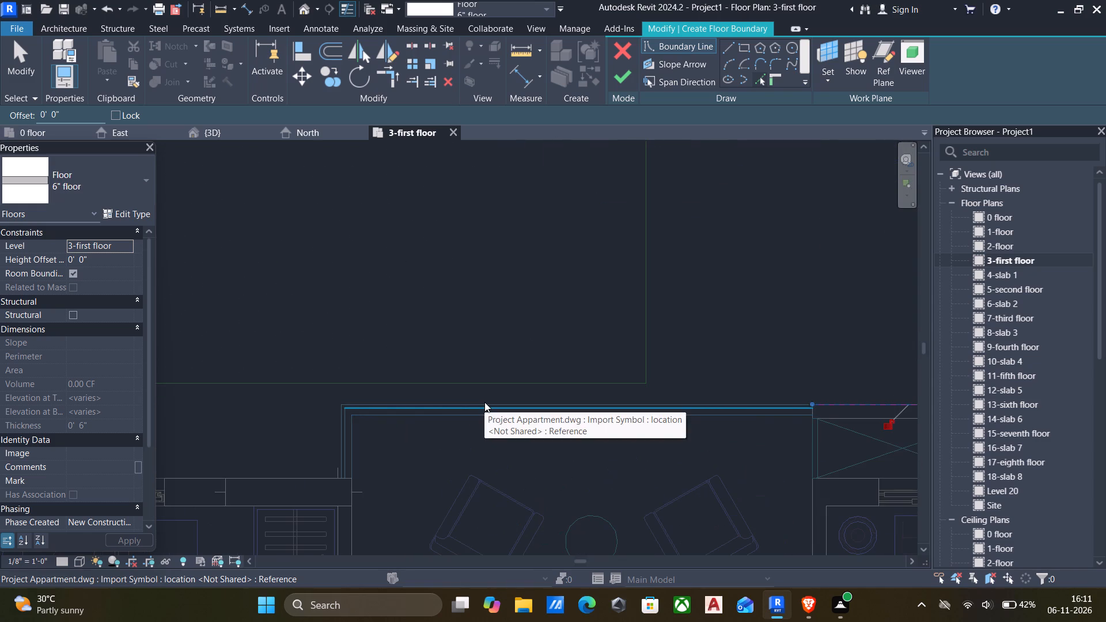
scroll(498, 399, up, 4)
click(503, 406)
scroll(467, 416, down, 4)
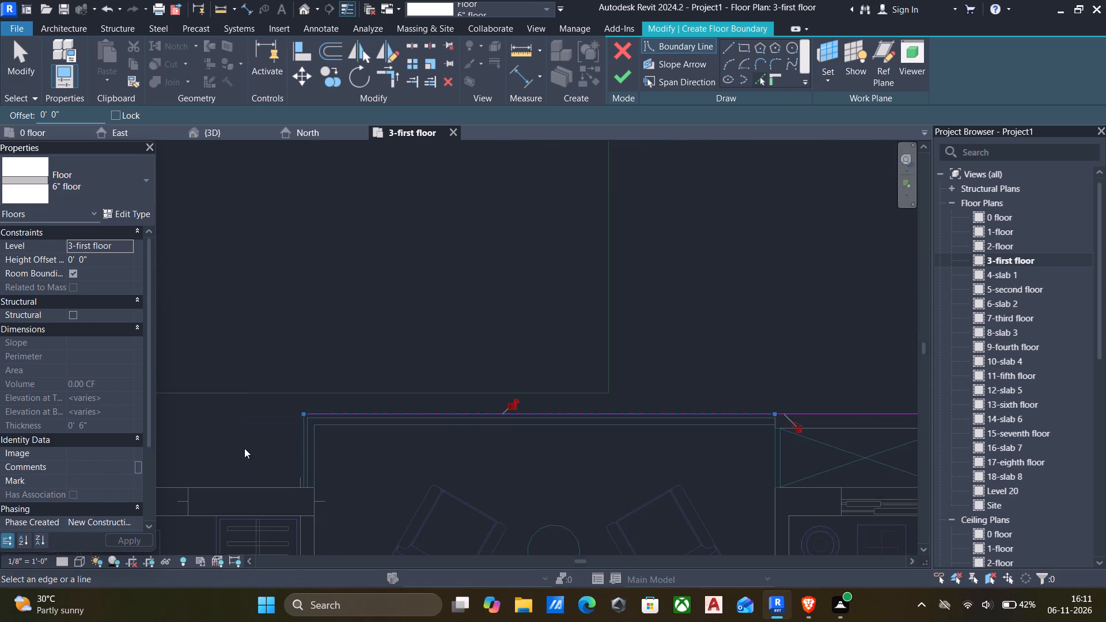
scroll(220, 448, up, 4)
scroll(320, 454, up, 2)
click(363, 452)
Pick the upper edges of the 8" x 3' column beside flat 18's balcony and of the wall above the adjoining bedroom.
scroll(369, 458, down, 5)
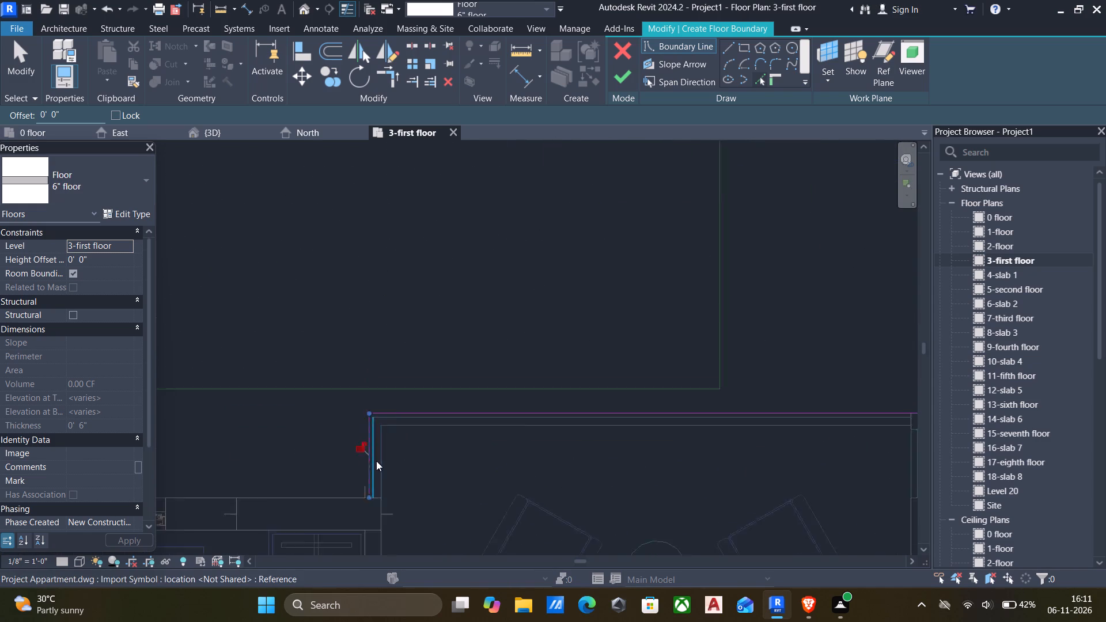
middle_drag(376, 461, 595, 396)
scroll(530, 434, up, 5)
click(564, 427)
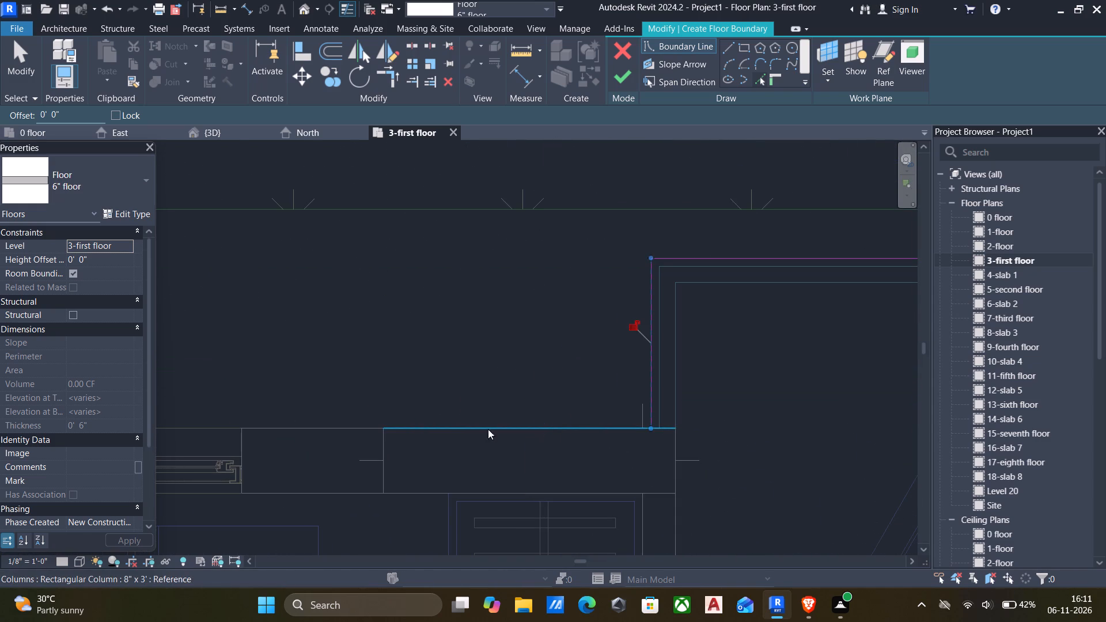
scroll(455, 430, down, 6)
middle_drag(454, 430, 563, 413)
scroll(563, 413, up, 1)
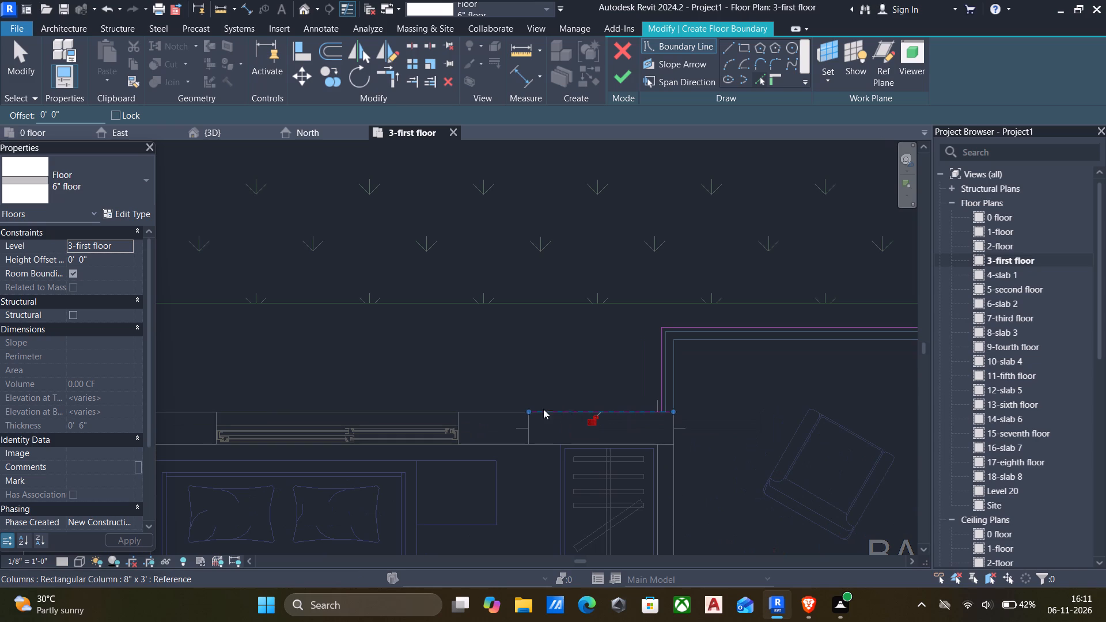
scroll(429, 414, up, 5)
scroll(429, 414, down, 6)
middle_drag(429, 414, 586, 370)
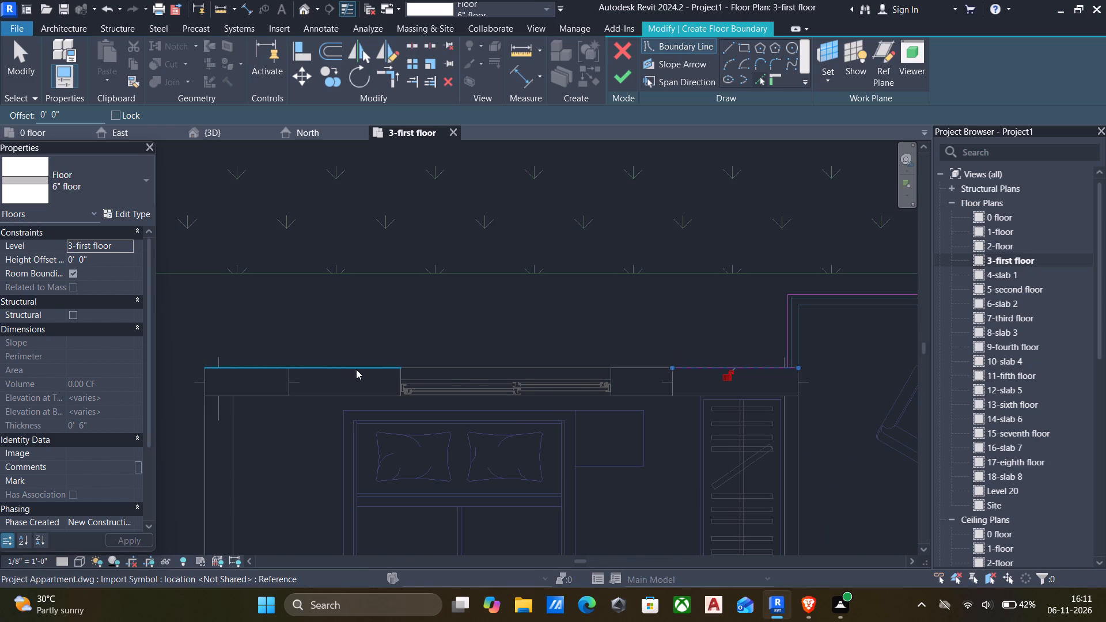
click(351, 369)
Pick the outer side edges of flat 18's 13'-1½" X 11'-10½" BEDROOM and the two toilets below it.
scroll(363, 378, down, 6)
middle_drag(377, 384, 565, 360)
scroll(518, 396, up, 3)
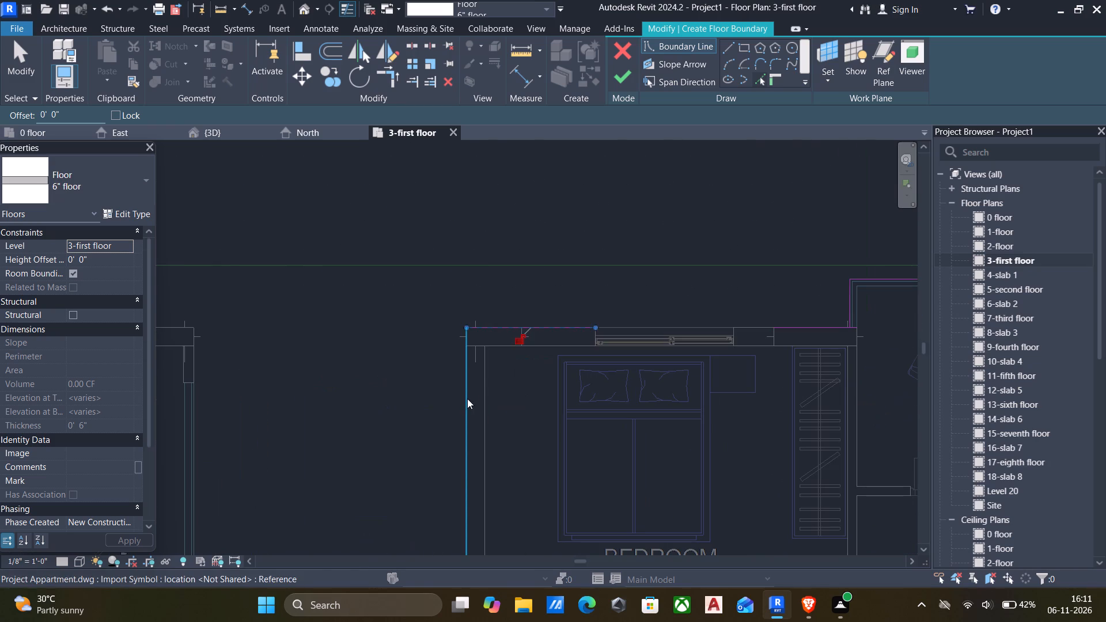
click(465, 399)
scroll(464, 400, down, 6)
middle_drag(480, 407, 555, 356)
scroll(556, 362, up, 1)
scroll(538, 422, down, 5)
middle_drag(545, 429, 554, 314)
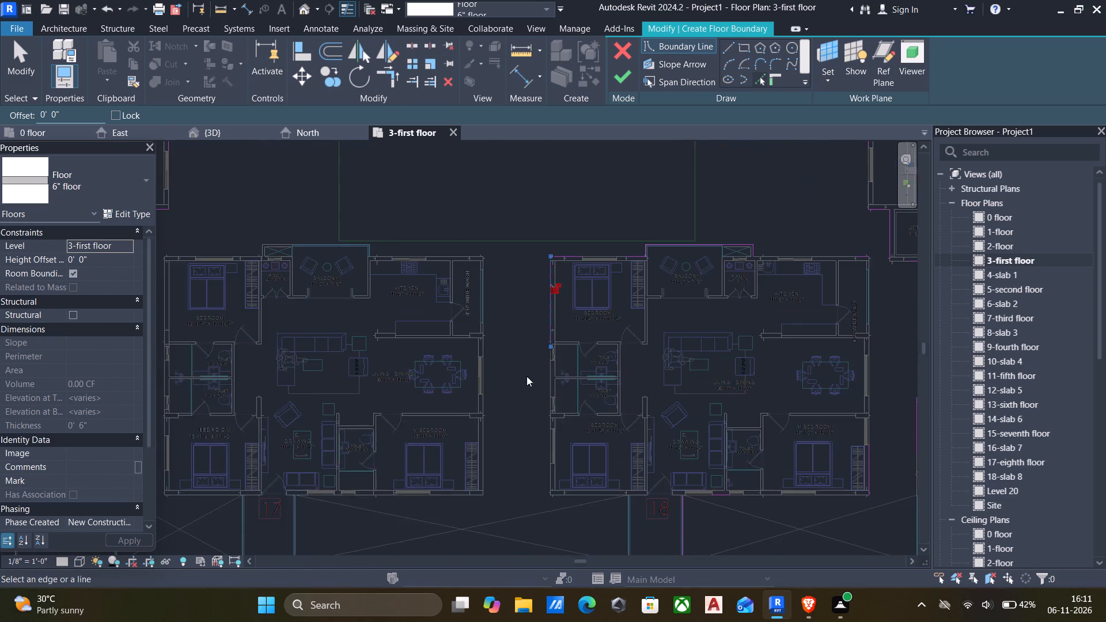
scroll(530, 381, down, 3)
scroll(532, 436, up, 4)
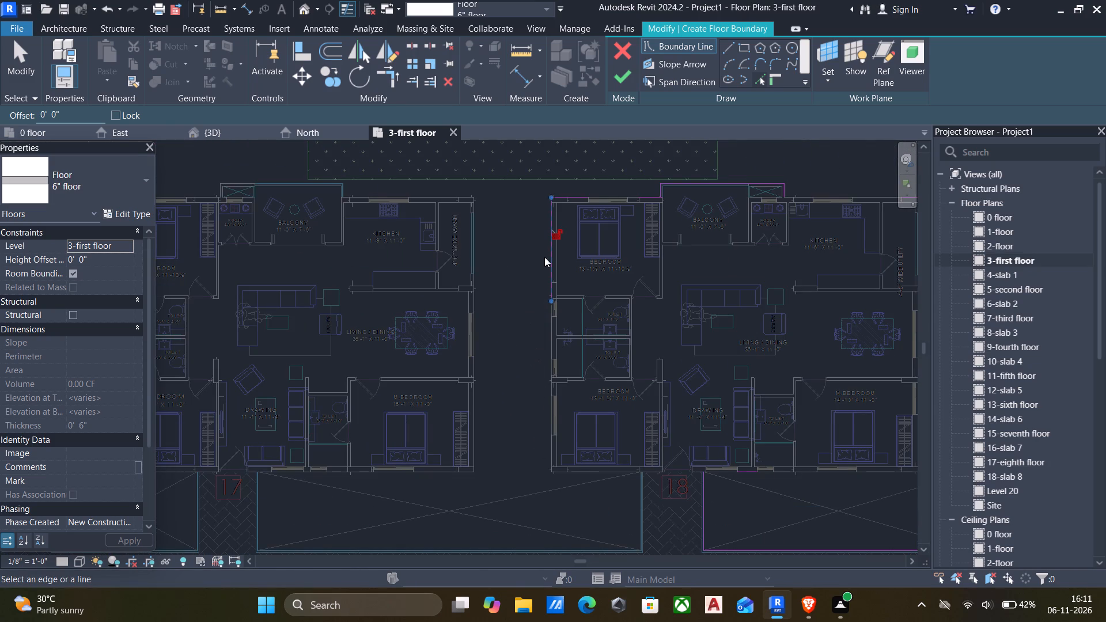
scroll(554, 388, up, 4)
click(549, 300)
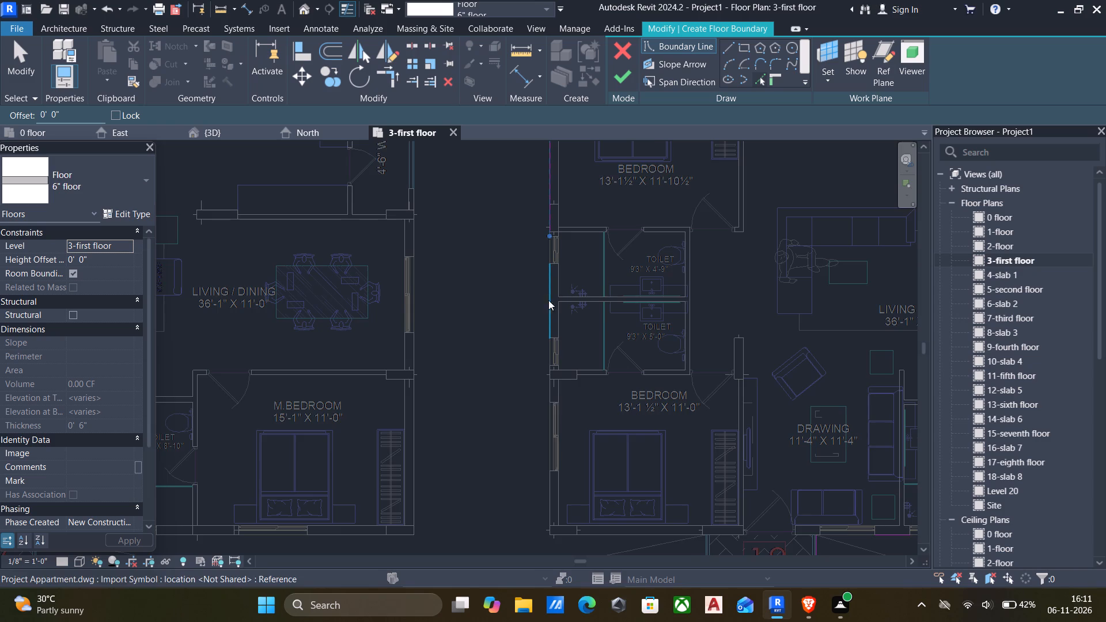
Pick the lower outer wall edge of flat 18's 13'-1½" X 11'-0" BEDROOM.
scroll(566, 466, down, 5)
middle_drag(565, 471, 552, 410)
scroll(562, 440, up, 8)
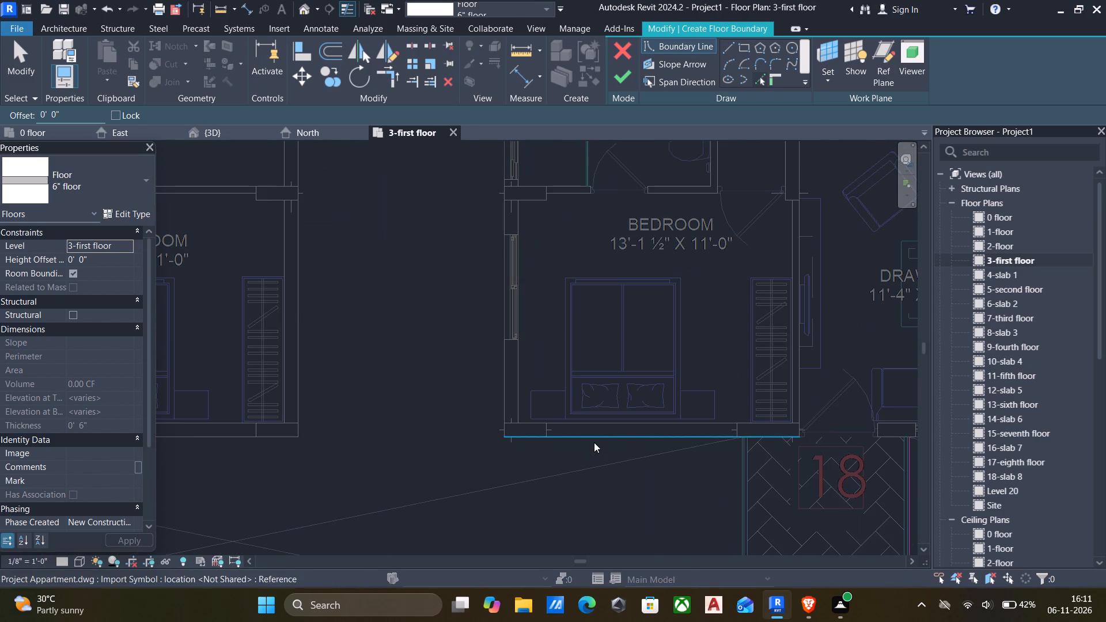
click(594, 441)
Pick the side edge beside flat 18 and the lower edge of the crossed void between flats 17 and 18.
scroll(596, 442, down, 5)
middle_drag(601, 453, 617, 378)
scroll(659, 424, up, 11)
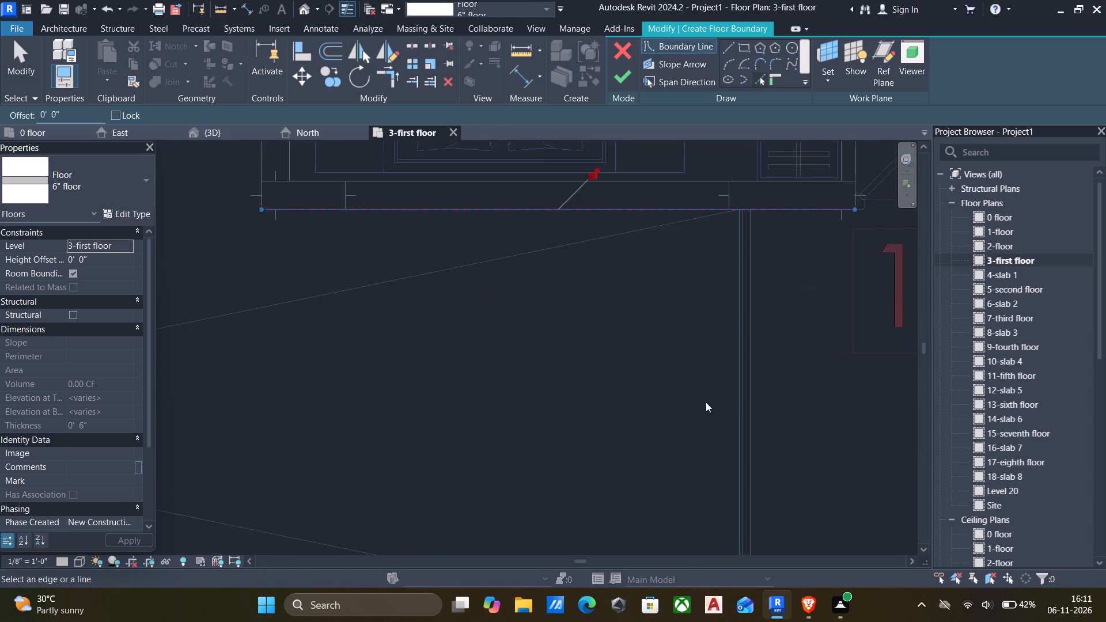
click(744, 389)
scroll(714, 399, down, 6)
middle_drag(700, 418, 684, 351)
scroll(679, 455, up, 2)
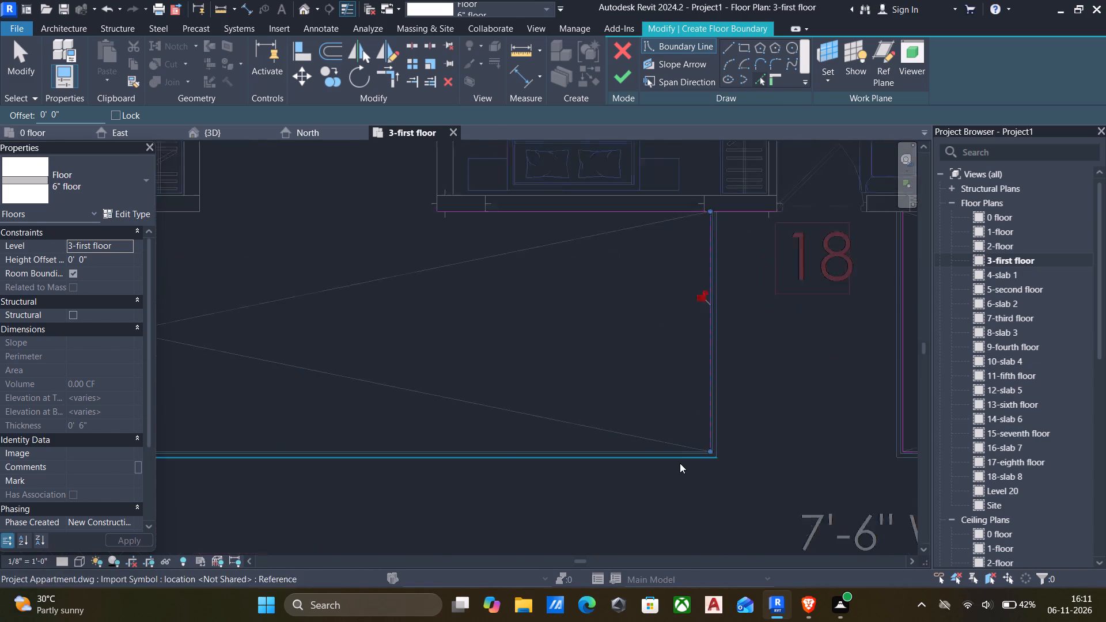
scroll(680, 463, up, 9)
click(699, 430)
Pick the void's side edge beside flat 17 and the lower wall edge between flat 17's drawing room and toilet.
scroll(680, 434, down, 6)
middle_drag(677, 441, 864, 460)
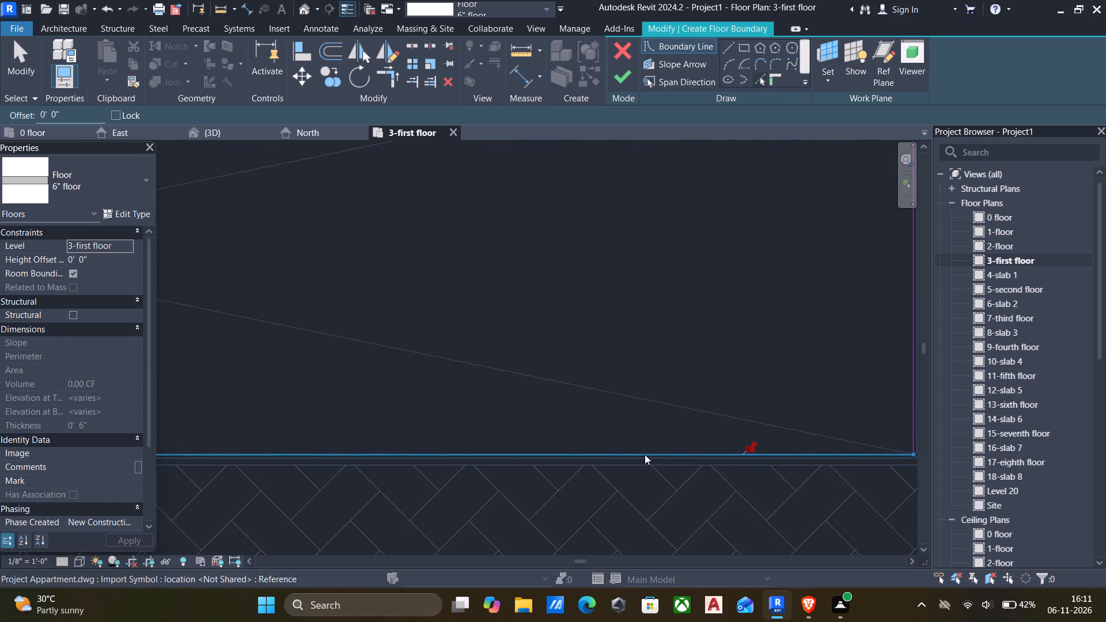
scroll(644, 454, down, 5)
middle_drag(648, 454, 841, 438)
scroll(623, 446, down, 6)
scroll(389, 365, up, 4)
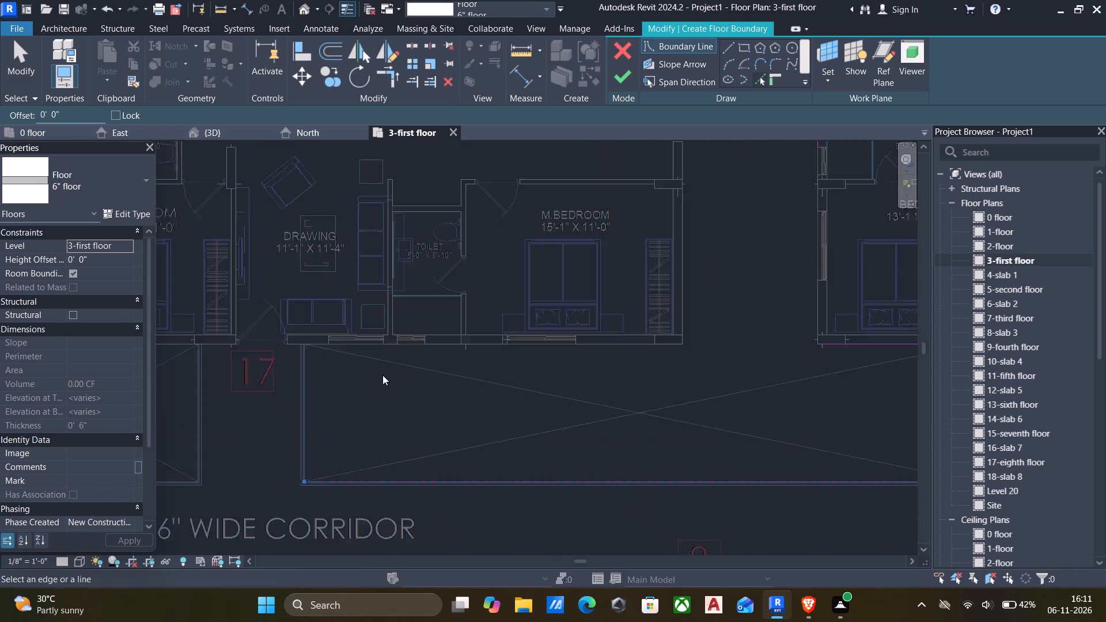
scroll(382, 375, up, 1)
scroll(302, 401, up, 4)
click(264, 392)
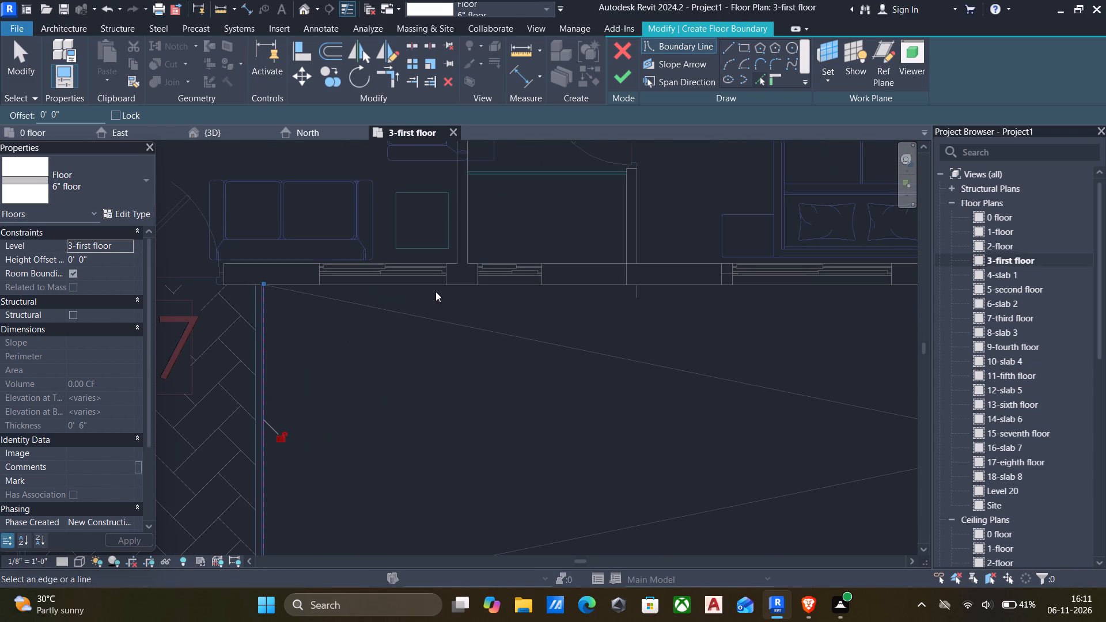
click(434, 290)
Pick the outer side edge of flat 17's 15'-1" X 11'-0" M.BEDROOM and the upper wall edge at the 4'-6" WIDE WASH.
scroll(440, 295, down, 5)
middle_drag(464, 339, 187, 434)
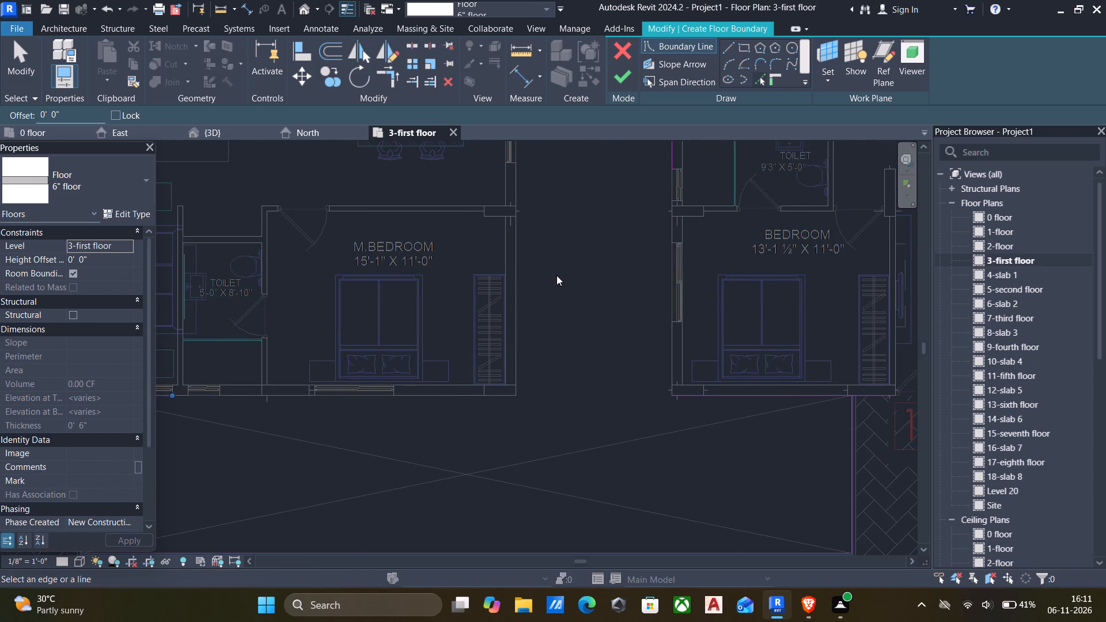
click(519, 295)
scroll(518, 301, down, 7)
scroll(537, 350, down, 6)
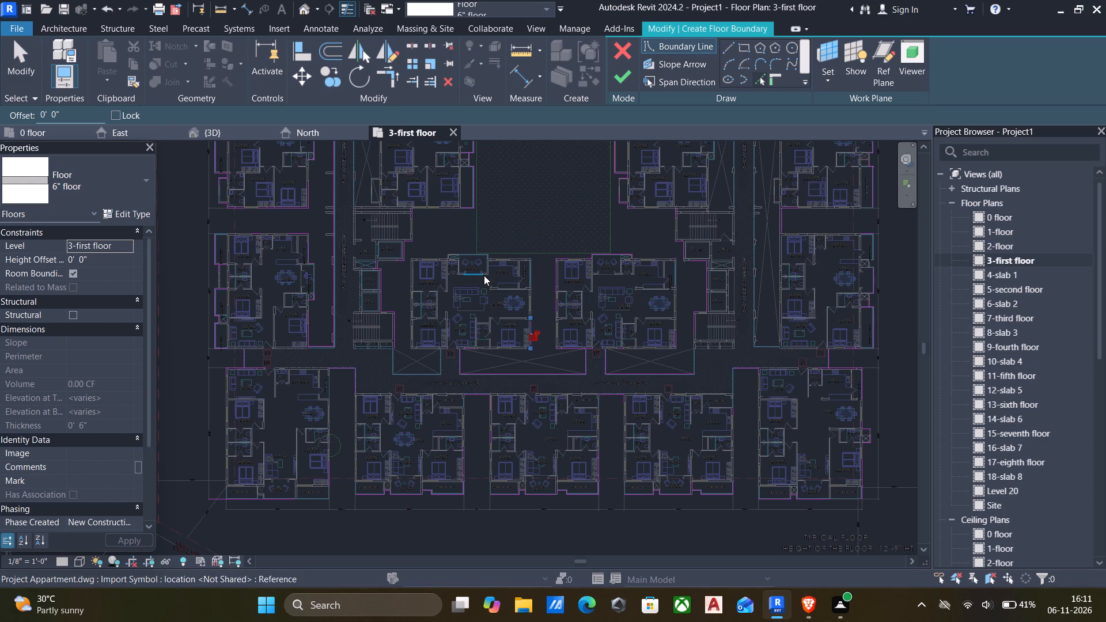
scroll(531, 274, up, 5)
scroll(523, 332, up, 6)
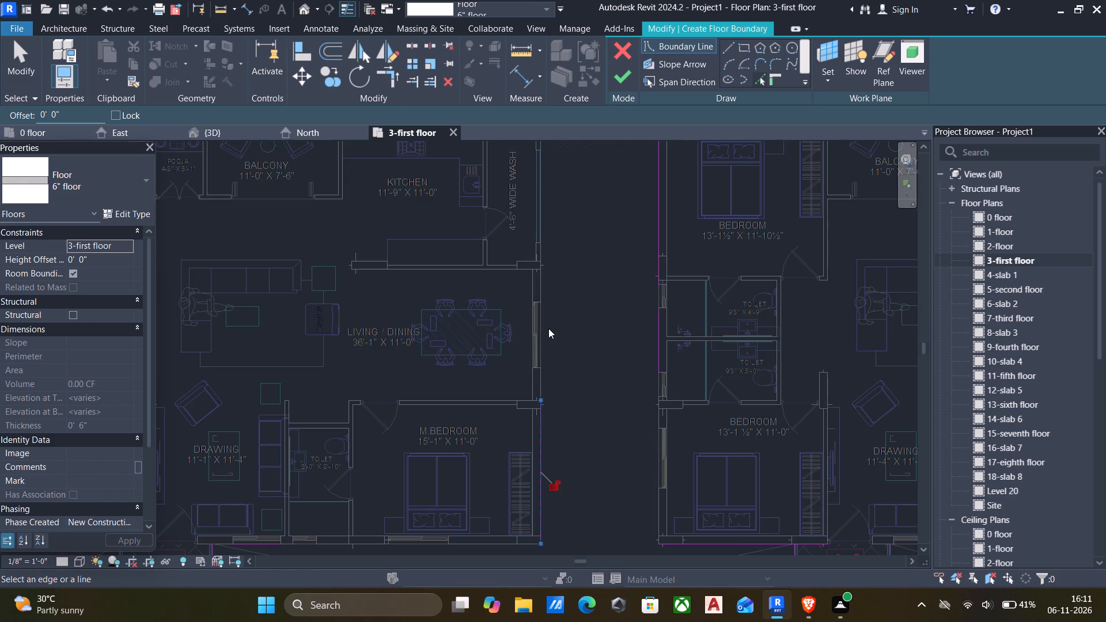
scroll(550, 328, down, 5)
scroll(541, 213, up, 9)
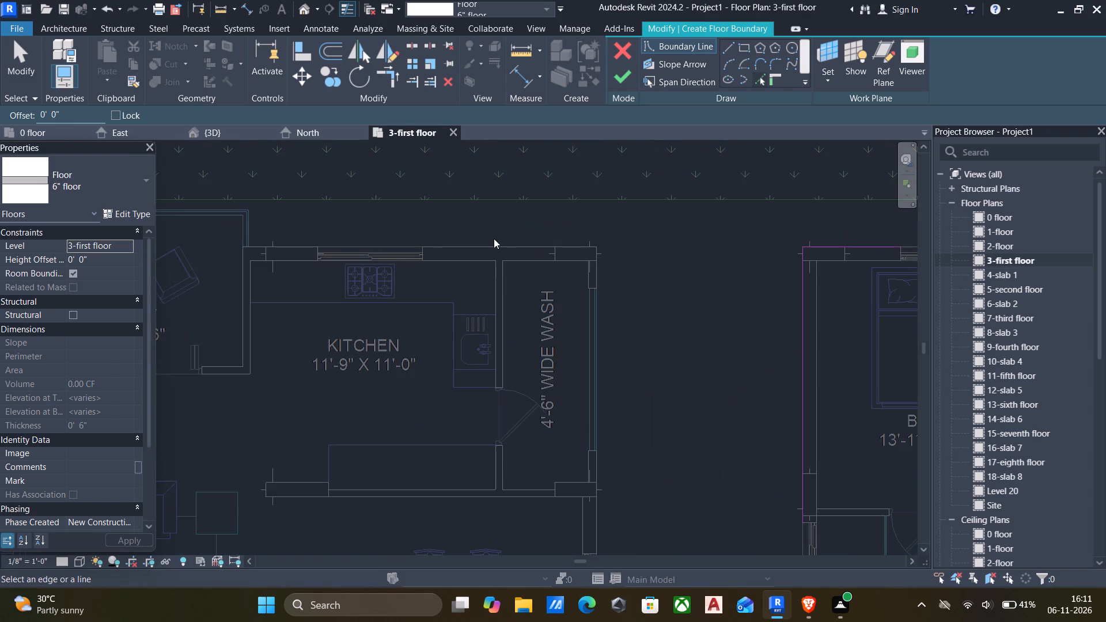
click(495, 245)
Pick the outermost side and upper edges of flat 17's 11'-0" X 7'-6" BALCONY.
scroll(491, 248, down, 6)
middle_drag(491, 251, 663, 271)
scroll(560, 246, up, 6)
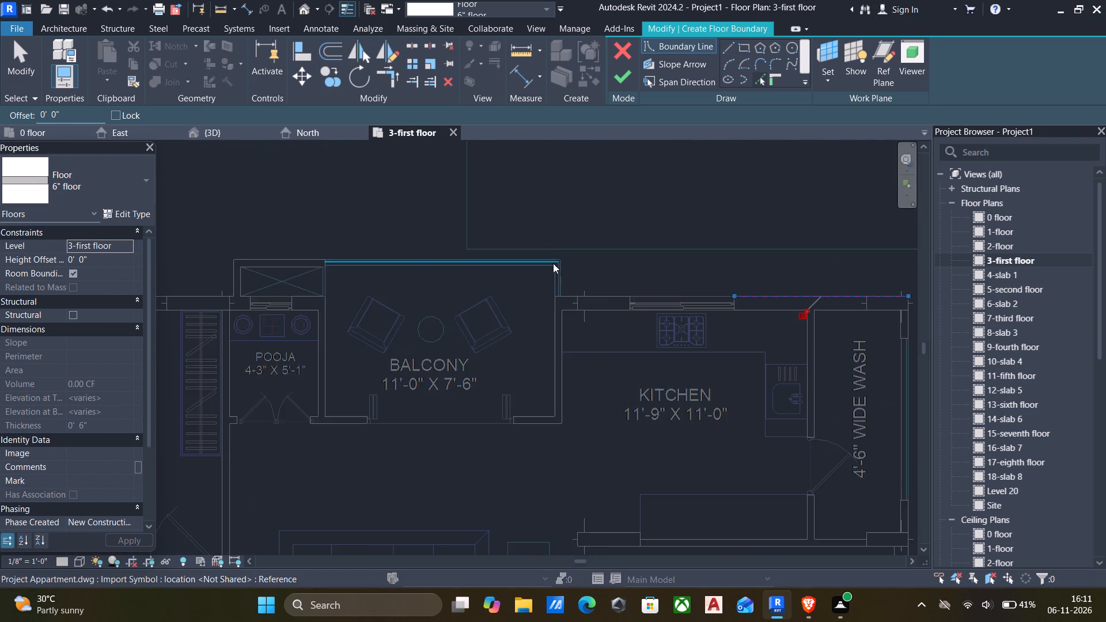
scroll(558, 283, up, 9)
click(562, 283)
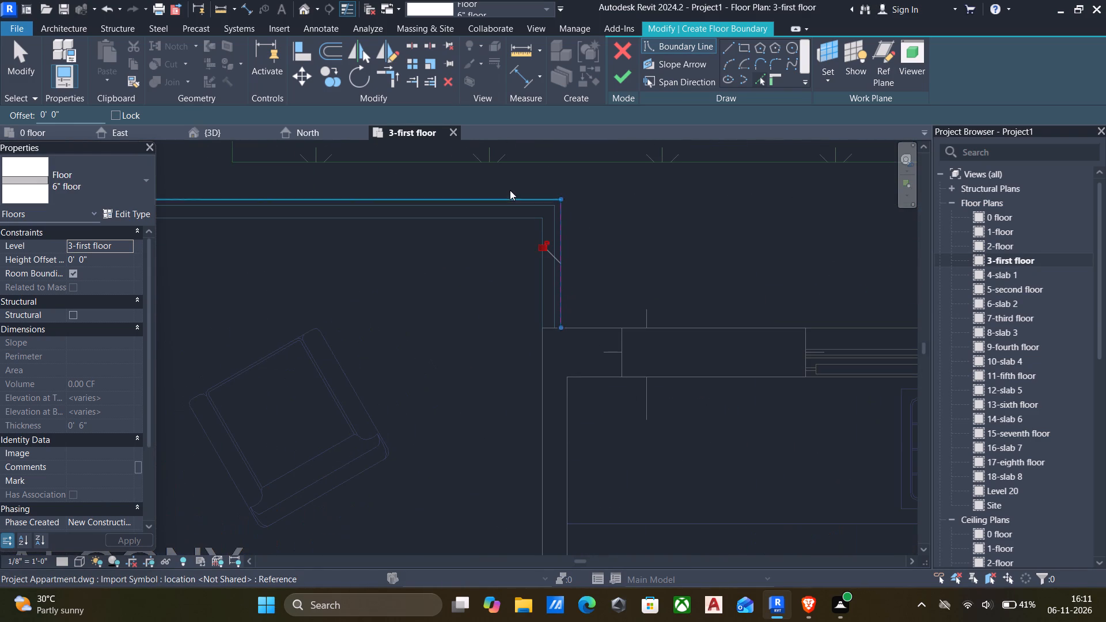
click(505, 198)
Pick the outer side edge of the crossed duct above flat 17's 4'-3" X 5'-1" POOJA and the adjoining column's upper edge.
scroll(503, 221, down, 5)
middle_drag(507, 243, 718, 266)
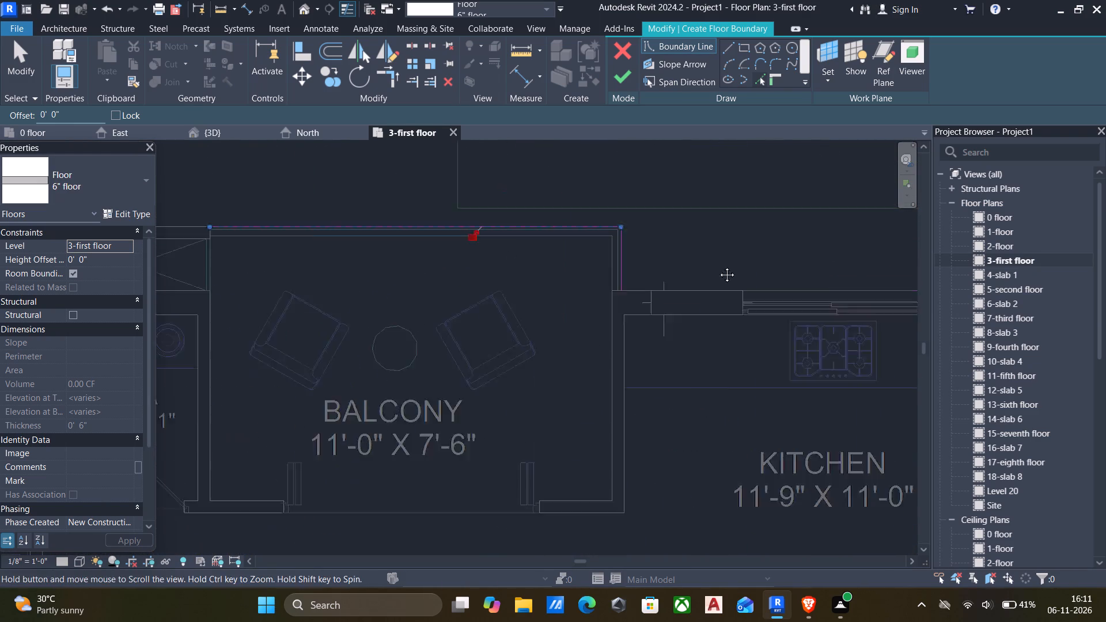
middle_drag(718, 266, 805, 274)
scroll(489, 268, down, 1)
middle_drag(491, 269, 719, 268)
scroll(600, 247, up, 2)
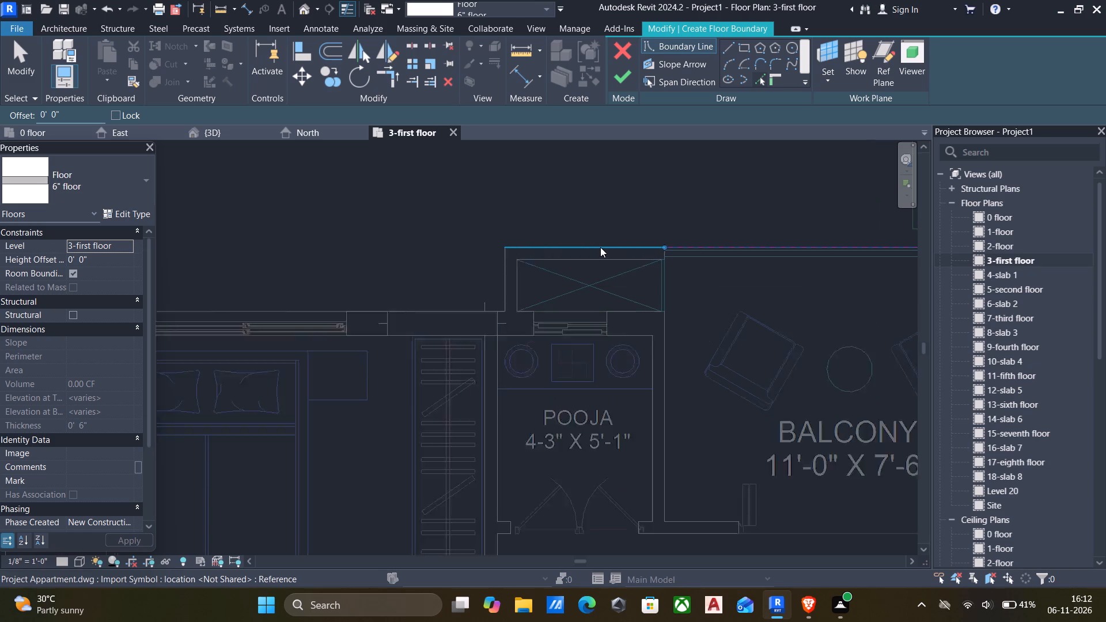
scroll(600, 247, up, 2)
scroll(559, 249, down, 1)
click(467, 277)
scroll(459, 282, down, 4)
middle_drag(461, 292, 661, 283)
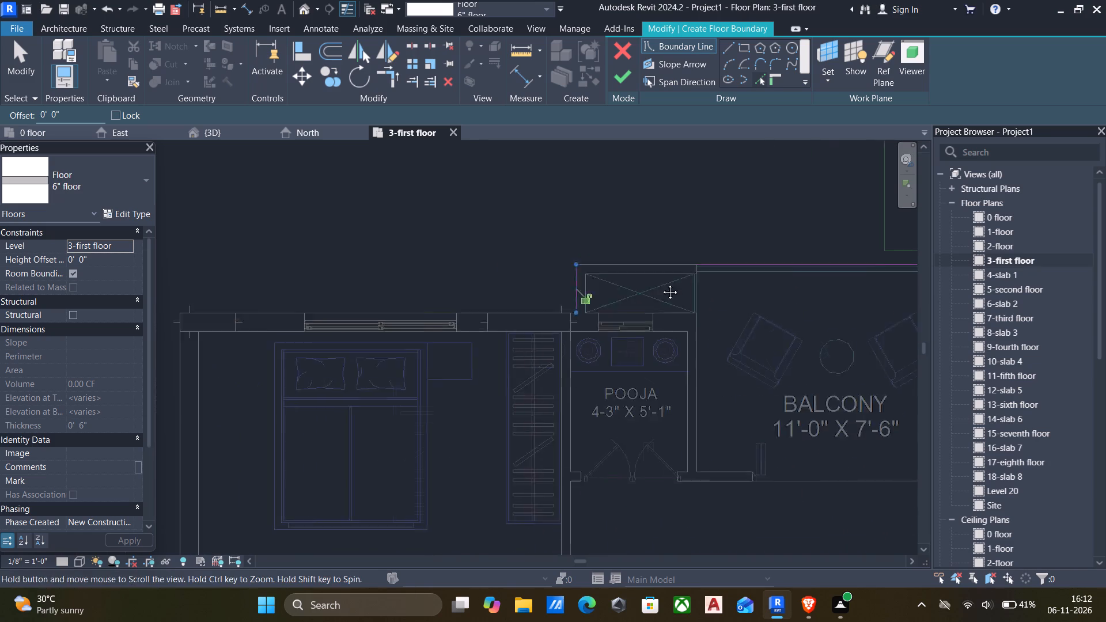
middle_drag(661, 283, 711, 279)
scroll(683, 289, up, 4)
click(667, 301)
Pick the outer side edge of flat 17's 13'-1½" X 11'-10½" BEDROOM, facing the lift shafts.
scroll(633, 299, down, 4)
middle_drag(632, 299, 771, 294)
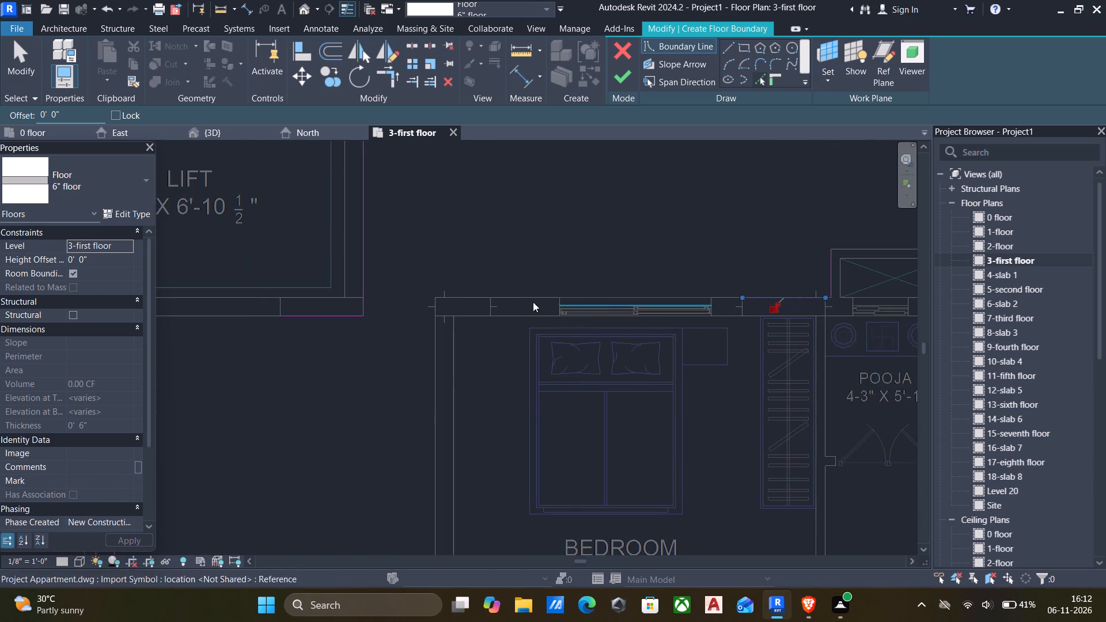
scroll(502, 306, down, 4)
middle_drag(502, 309, 543, 270)
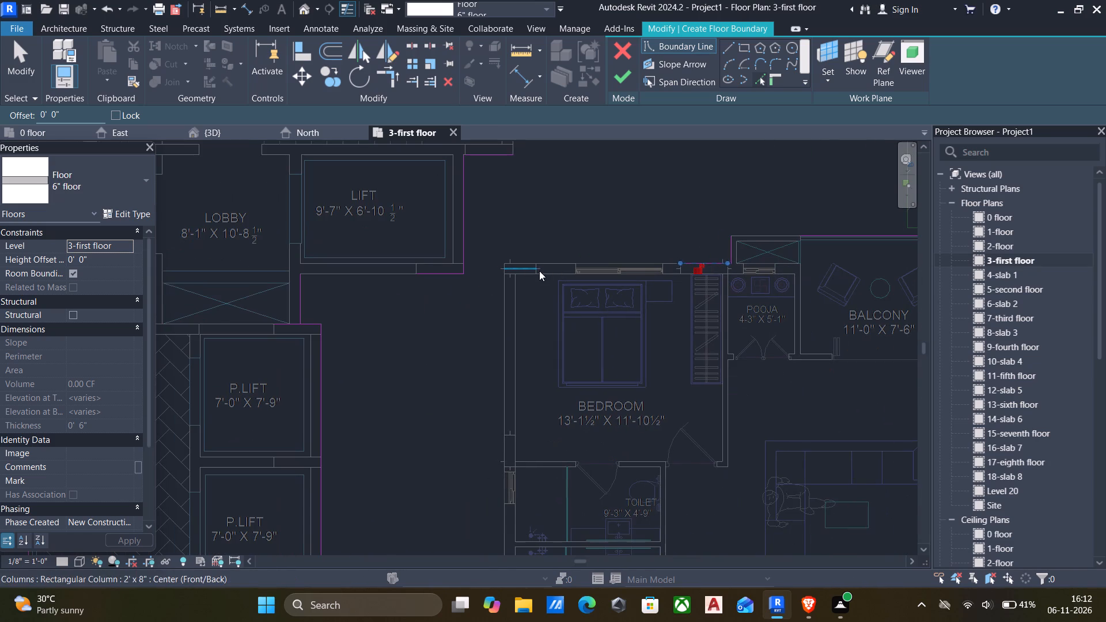
click(499, 307)
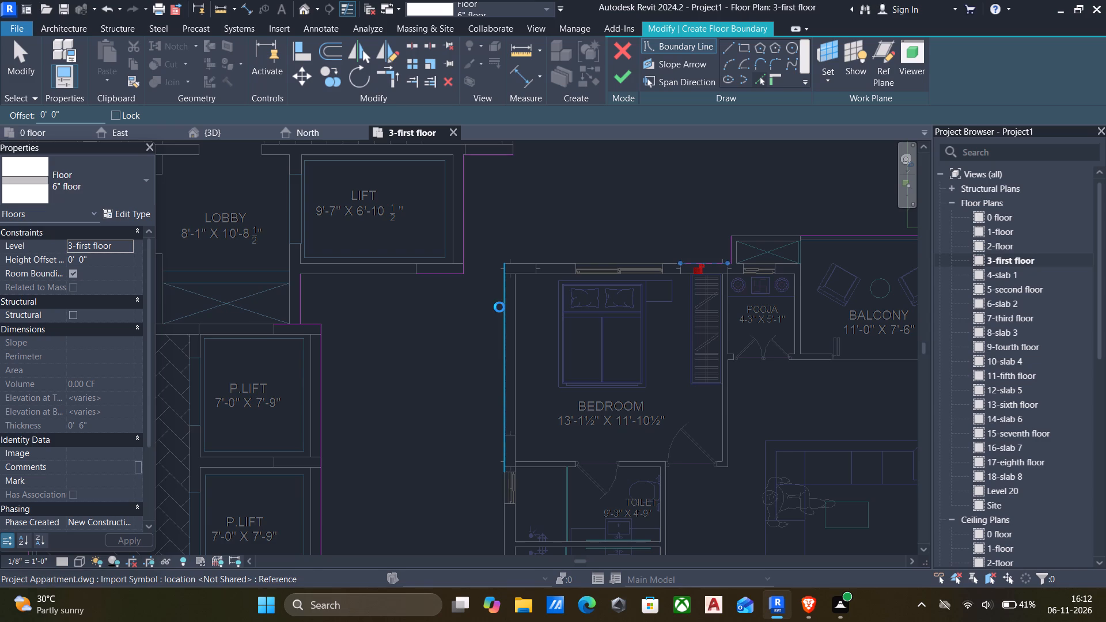
scroll(494, 324, down, 5)
middle_drag(494, 333, 512, 274)
middle_drag(525, 406, 531, 339)
middle_drag(526, 389, 520, 356)
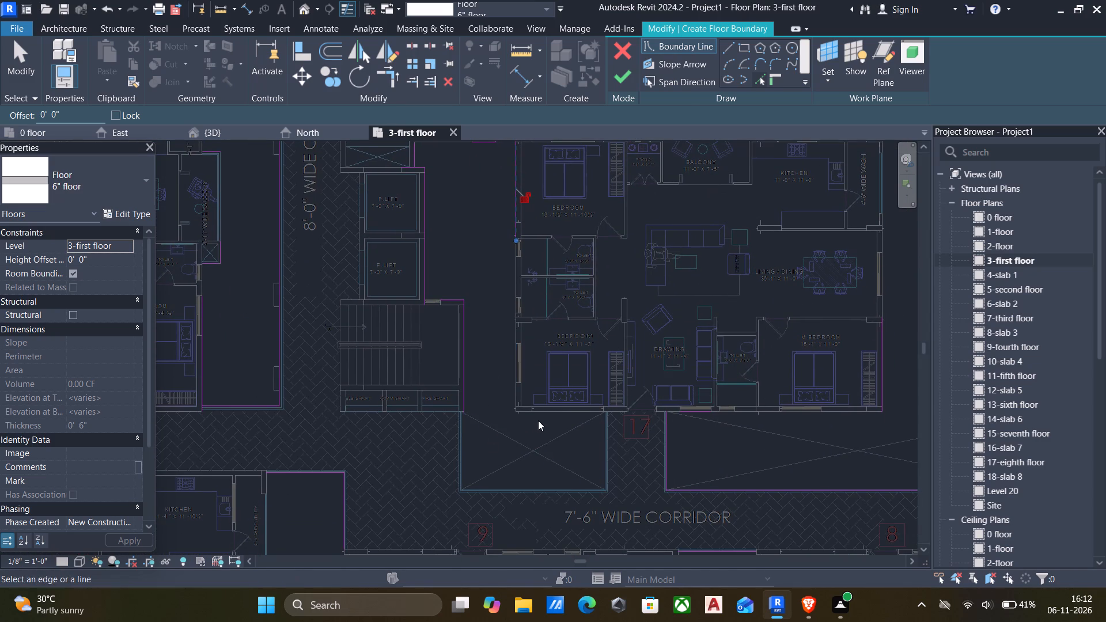
Pick the lower outer wall edge of flat 17's corridor-side BEDROOM and the inner edge of the crossed void beside the 17 label.
scroll(542, 415, up, 10)
click(551, 397)
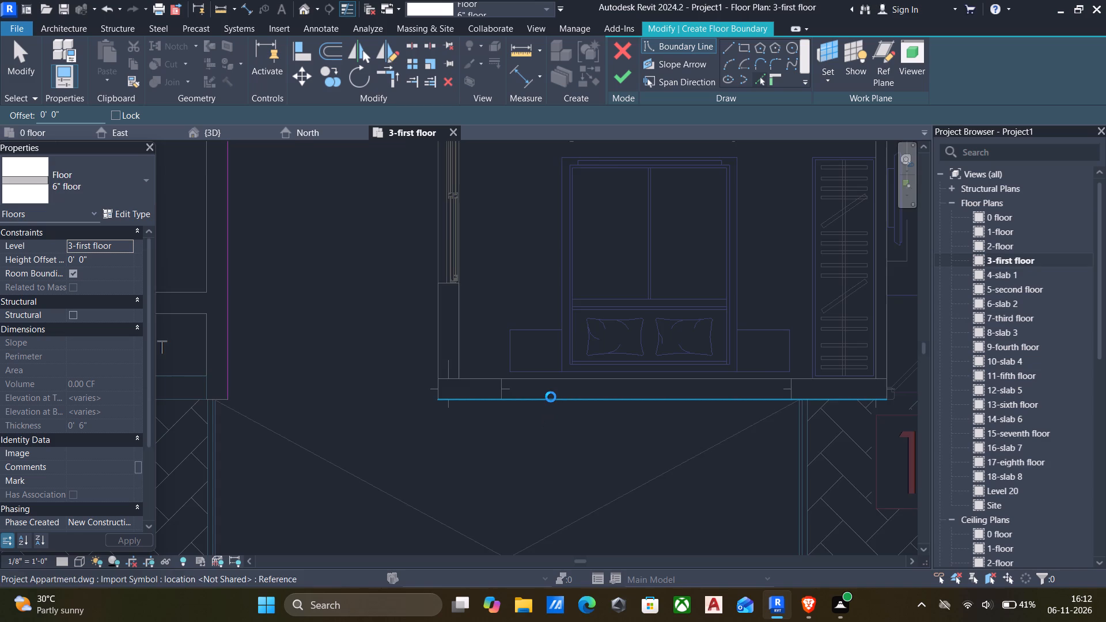
scroll(548, 408, down, 6)
middle_drag(552, 409, 541, 344)
scroll(613, 403, up, 5)
scroll(662, 402, up, 6)
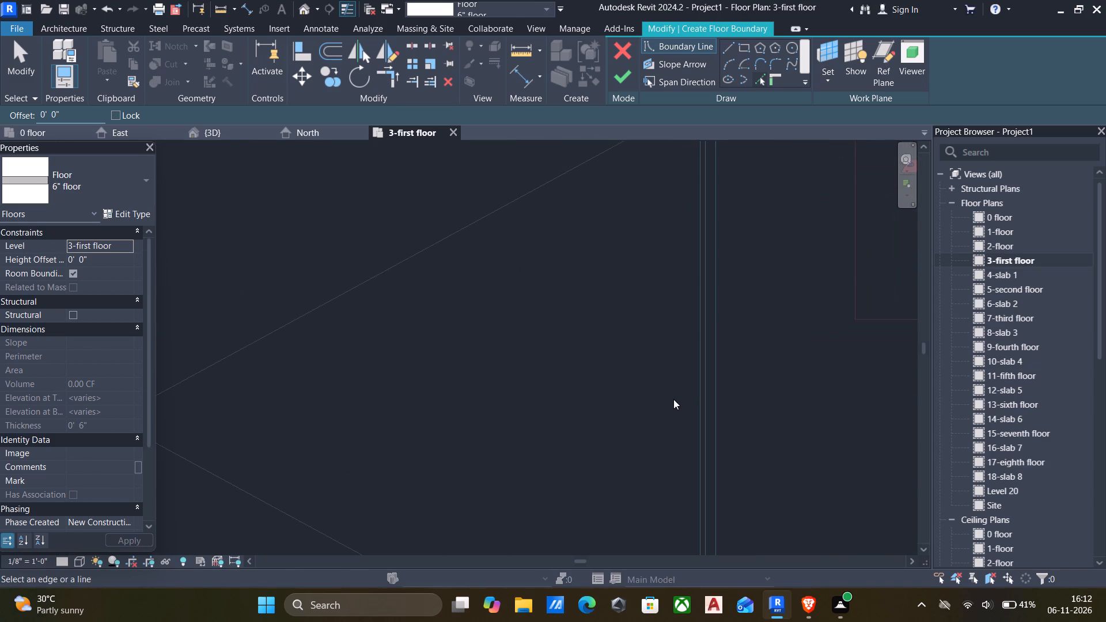
click(699, 389)
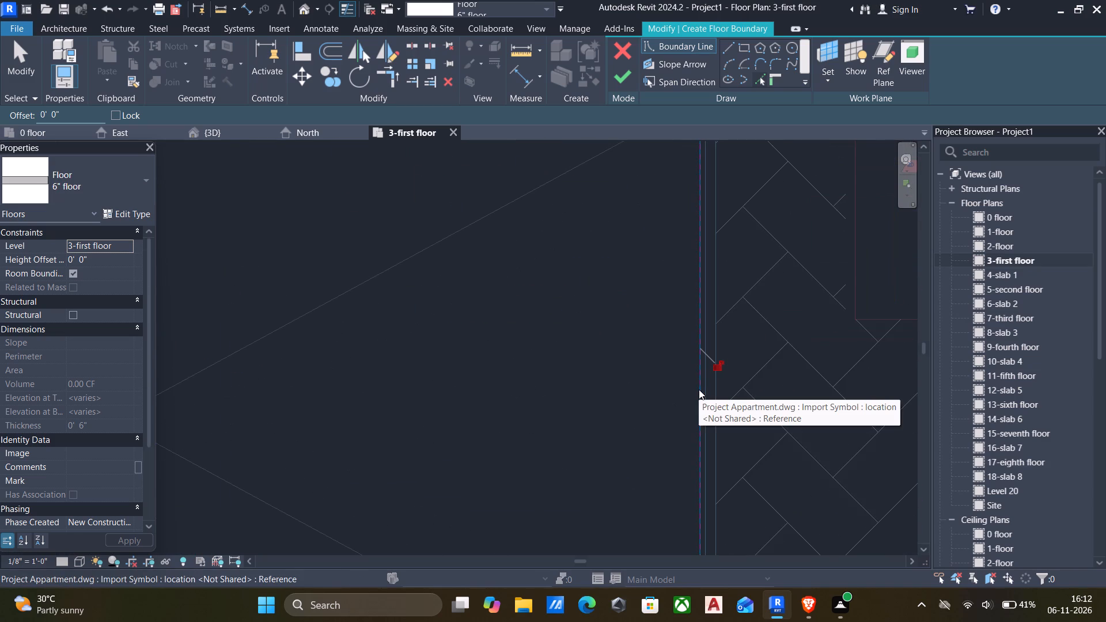
Pick the same crossed void's inner edges along the 7'-6" WIDE CORRIDOR and on the side toward the FIRE.SHAFT.
scroll(670, 409, down, 6)
middle_drag(668, 416, 710, 321)
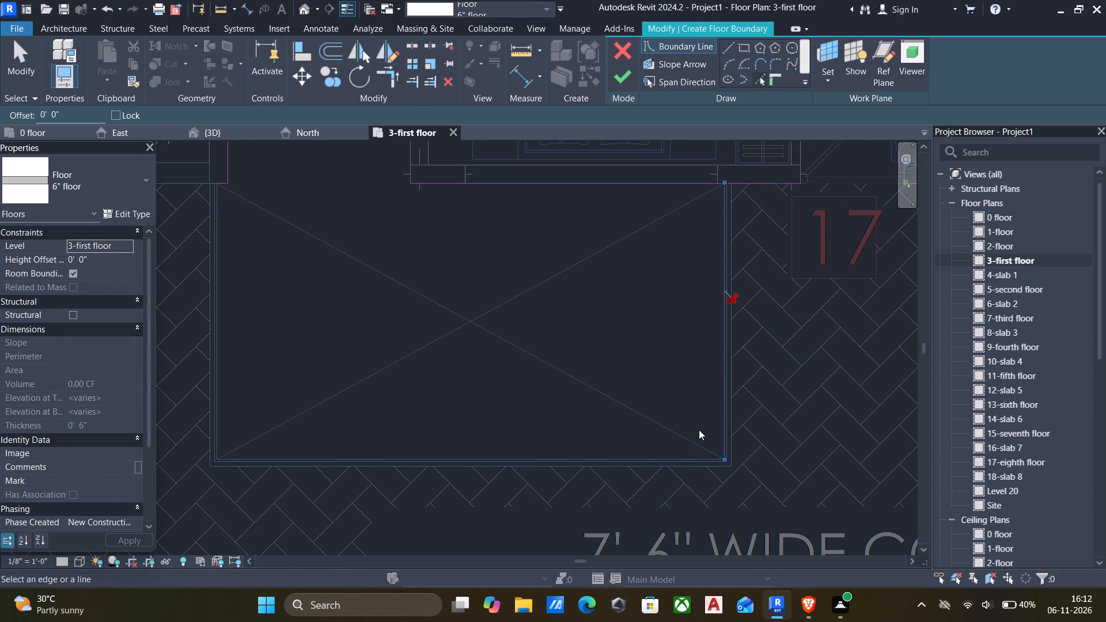
scroll(685, 456, up, 5)
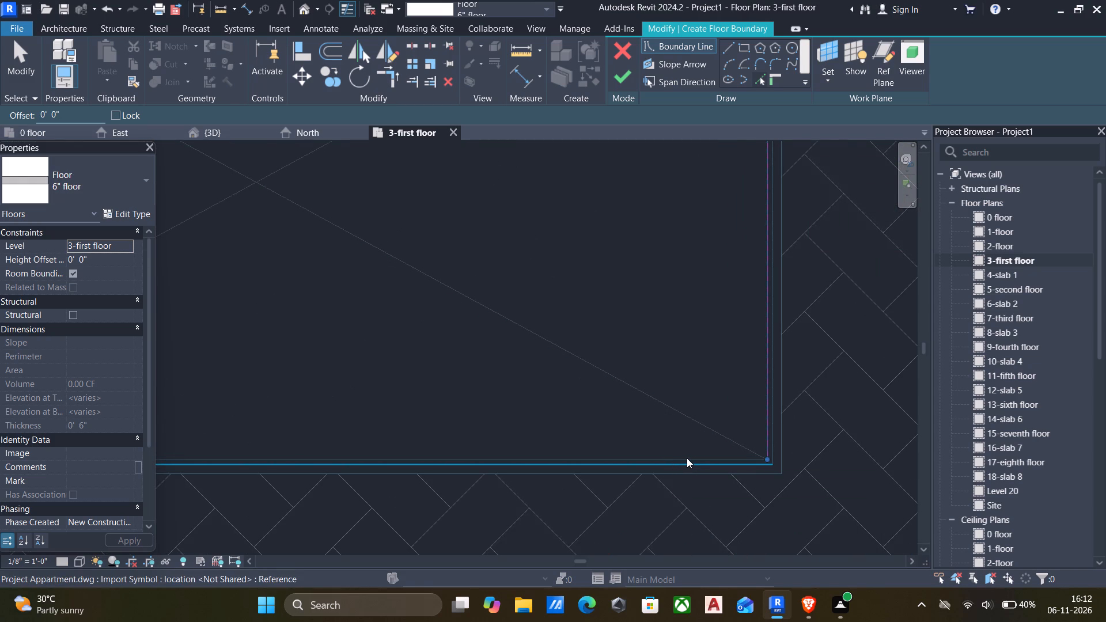
click(687, 458)
scroll(658, 451, down, 5)
scroll(338, 388, down, 2)
middle_drag(344, 388, 525, 386)
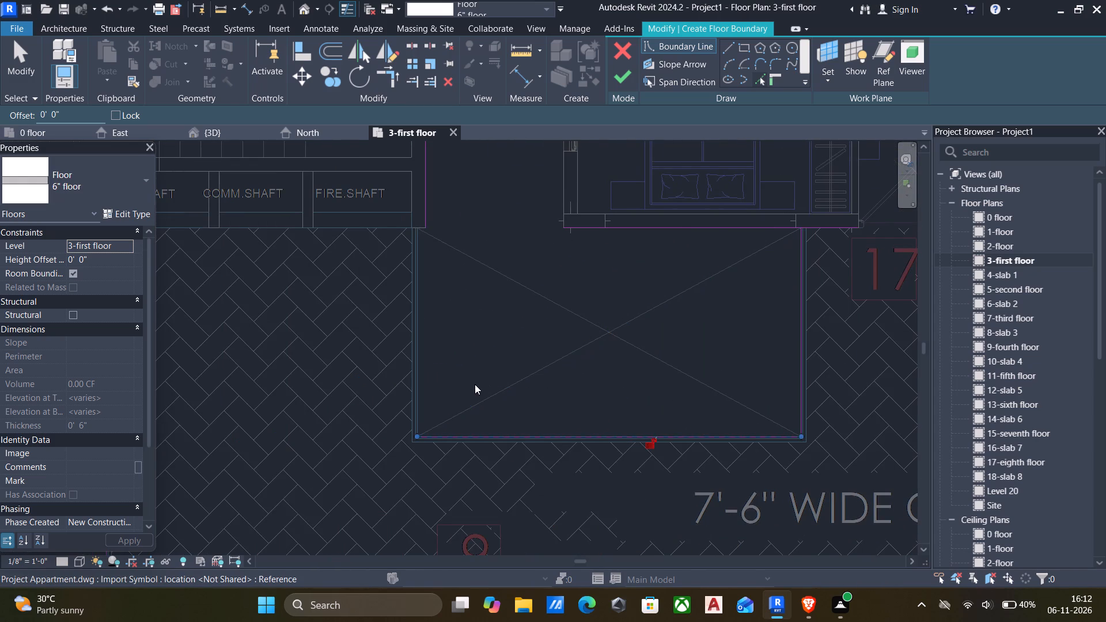
scroll(422, 379, up, 9)
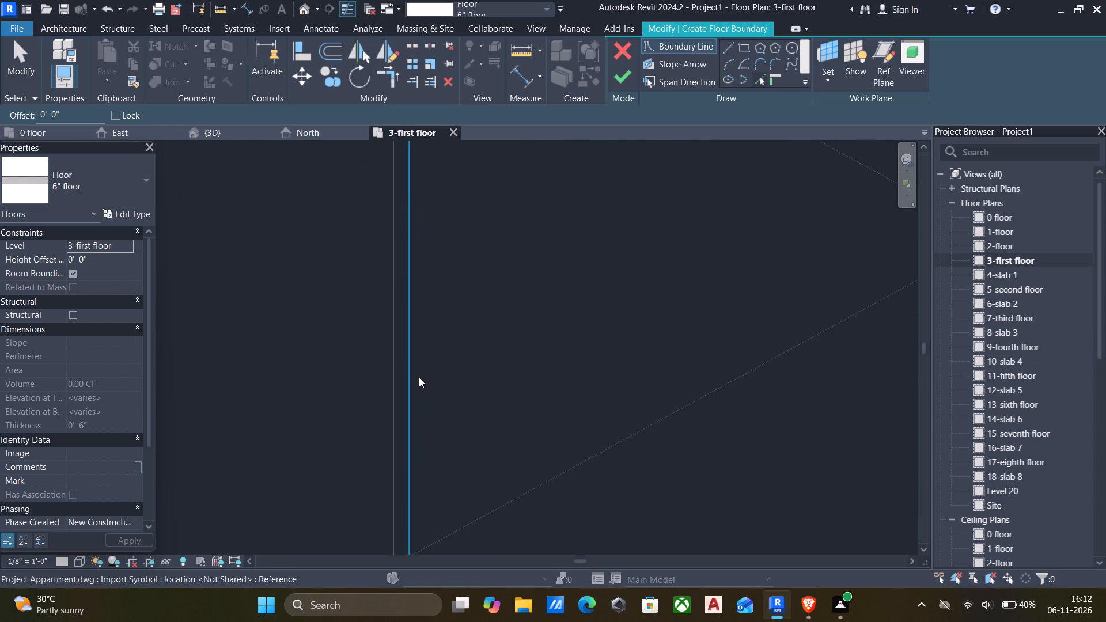
scroll(419, 377, up, 1)
click(408, 370)
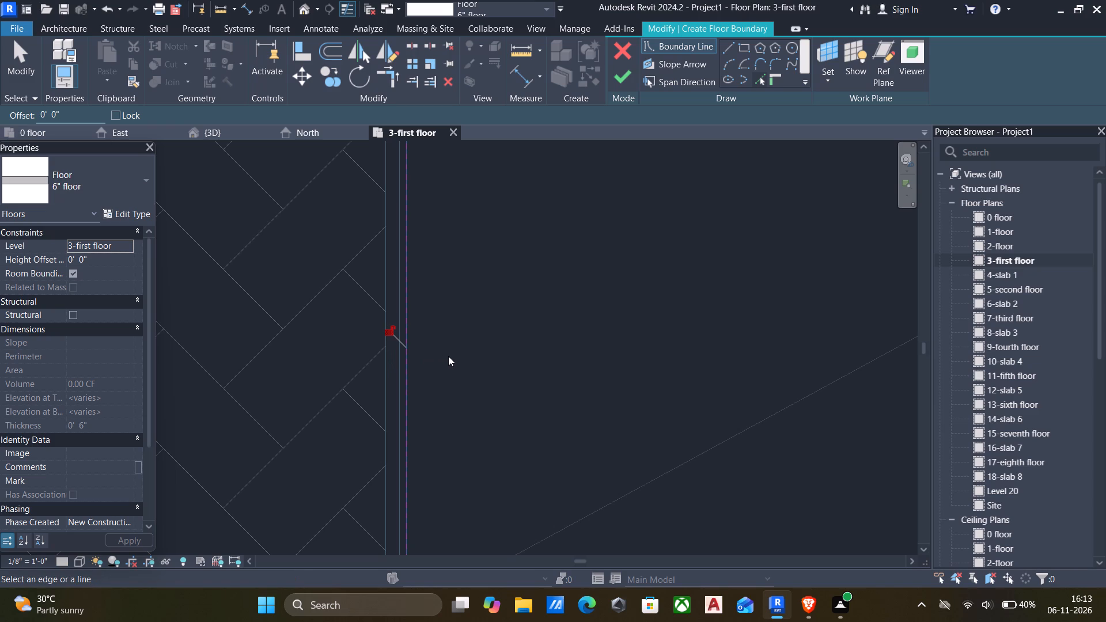
scroll(361, 350, down, 3)
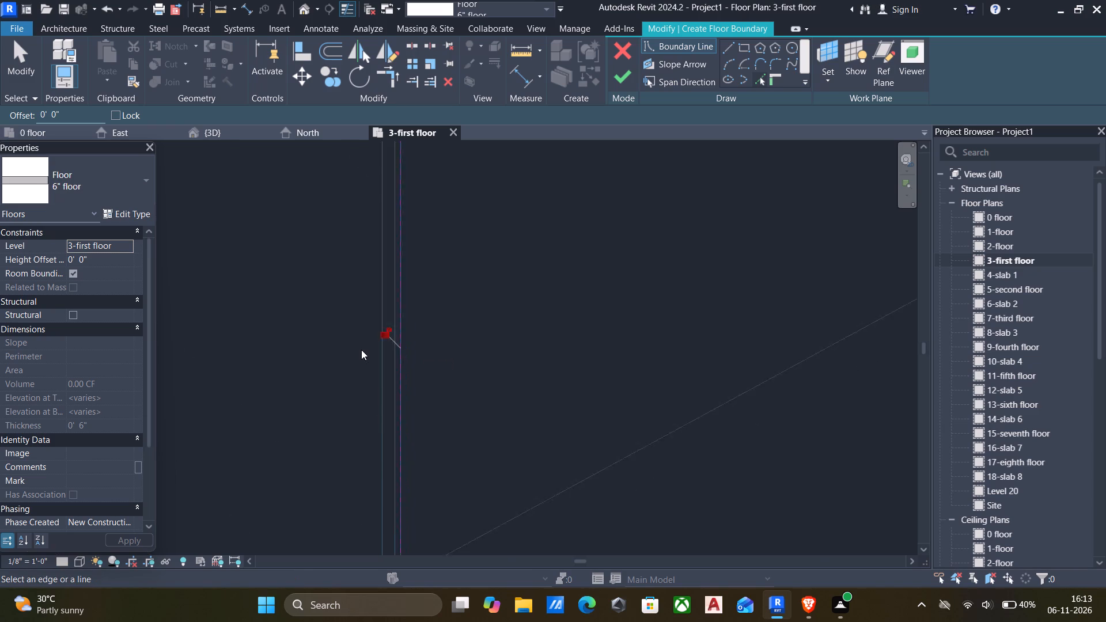
scroll(361, 350, down, 10)
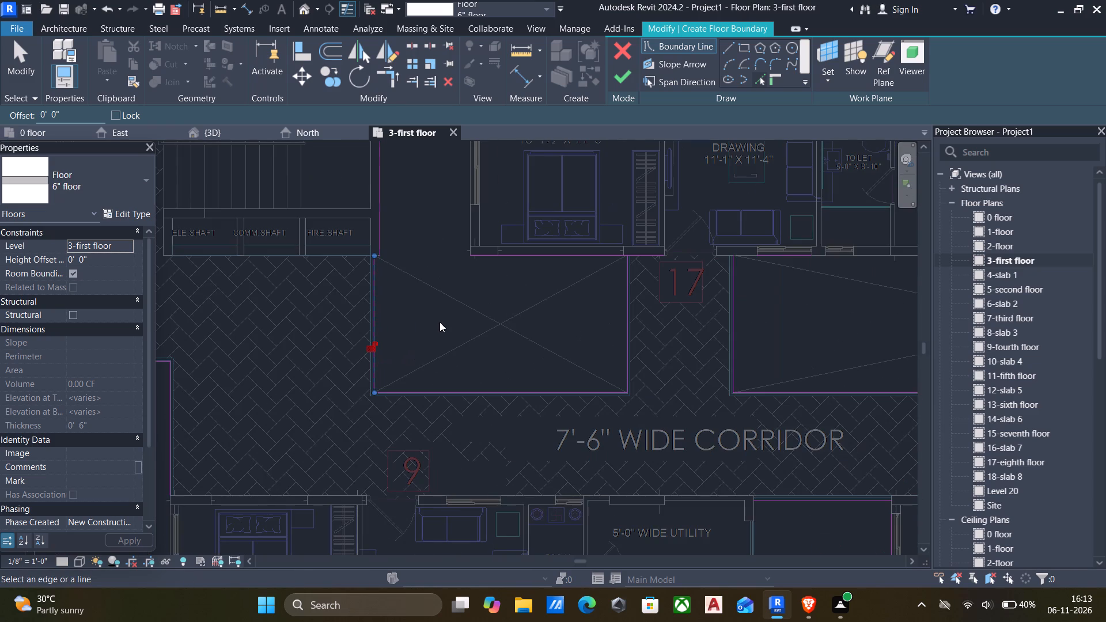
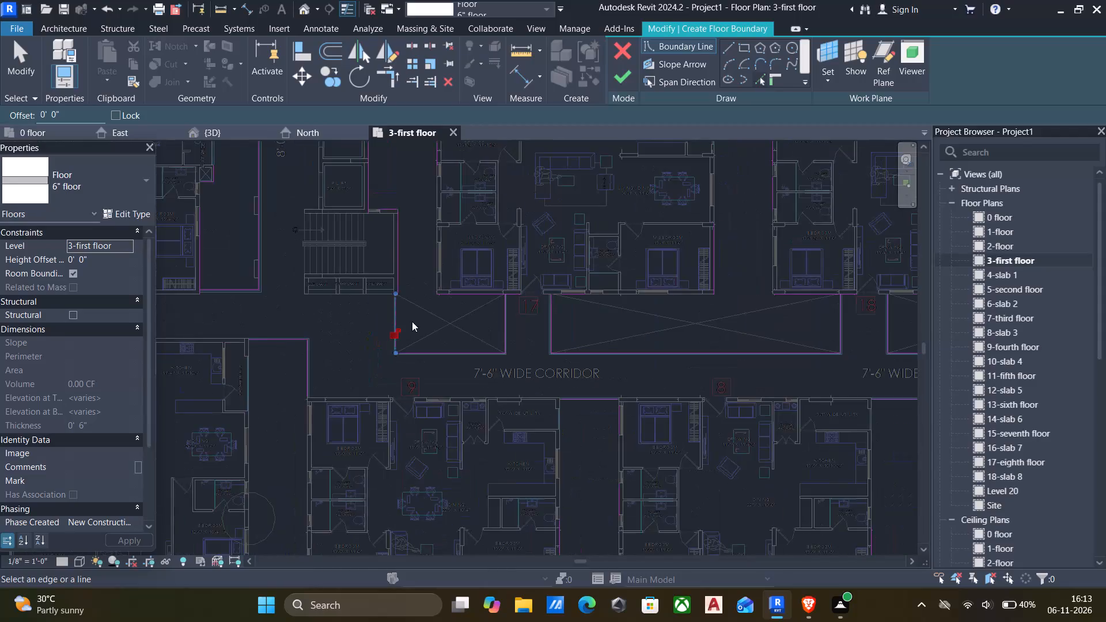
Trim flat 14's boundary lines into corners around the bedroom-side 5'-0" WIDE BALCONY and down to the 7'-3" X 7'-9" BALCONY edge.
scroll(415, 317, down, 5)
middle_drag(434, 318, 555, 416)
scroll(521, 272, up, 4)
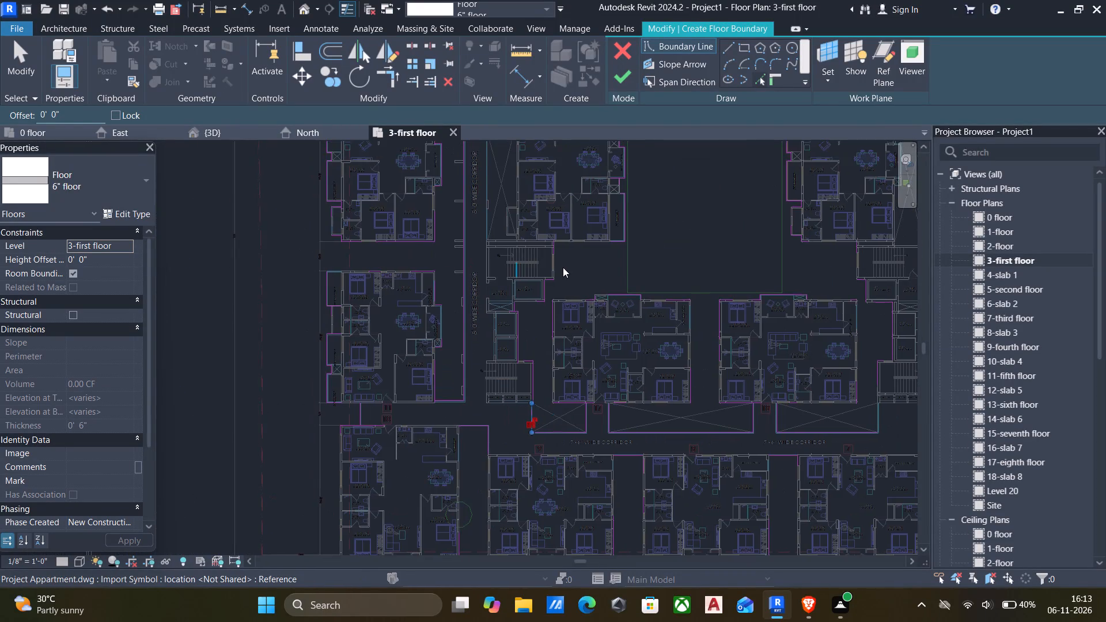
scroll(576, 328, down, 5)
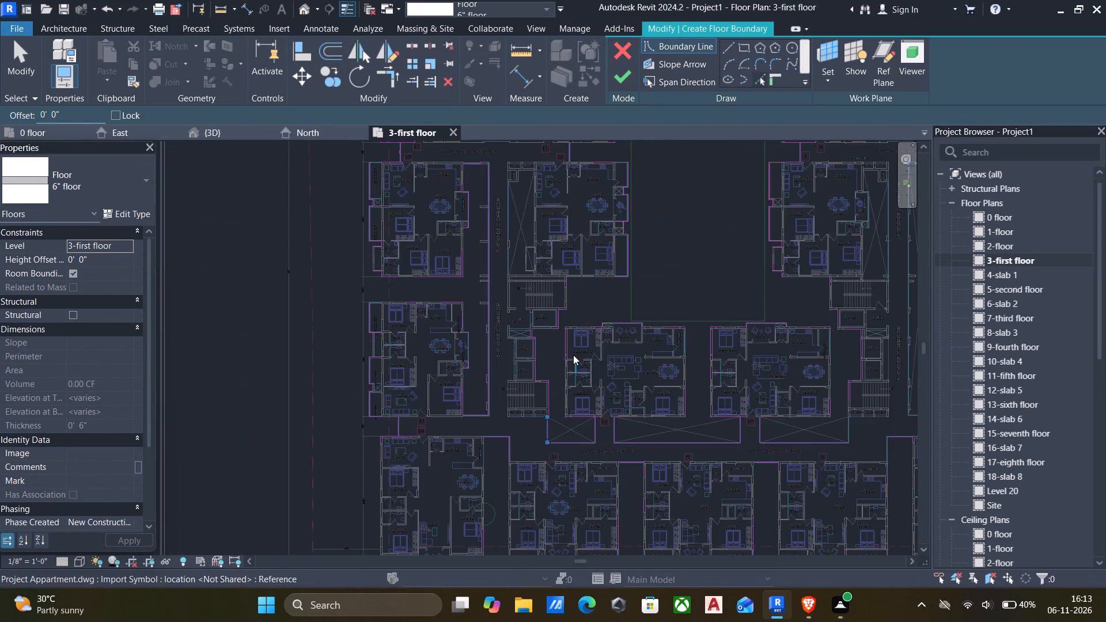
scroll(573, 355, down, 4)
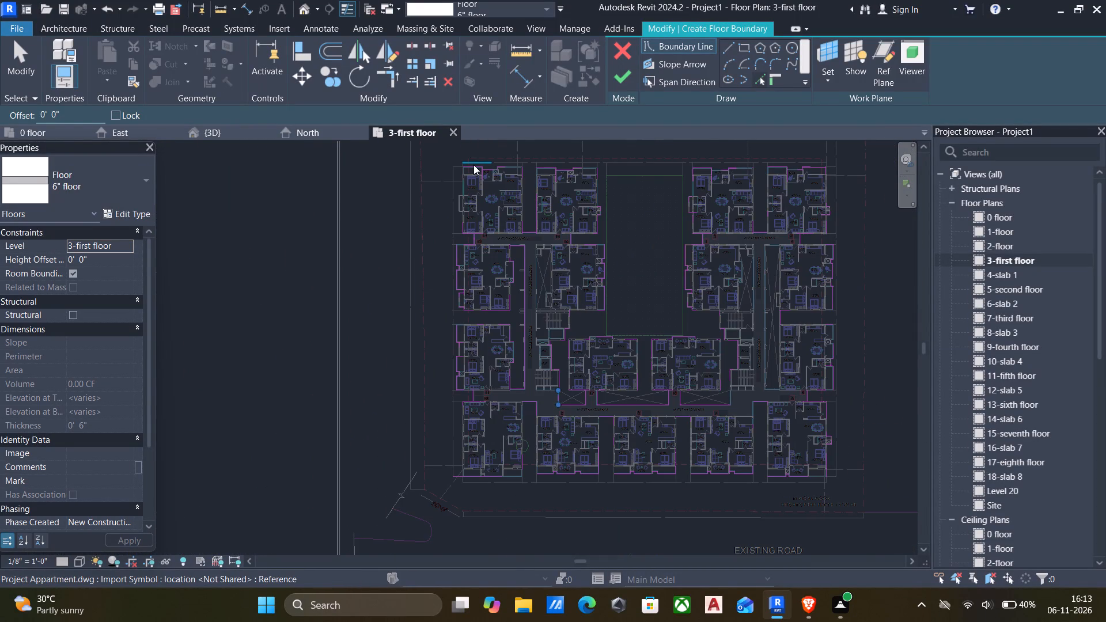
scroll(474, 165, up, 14)
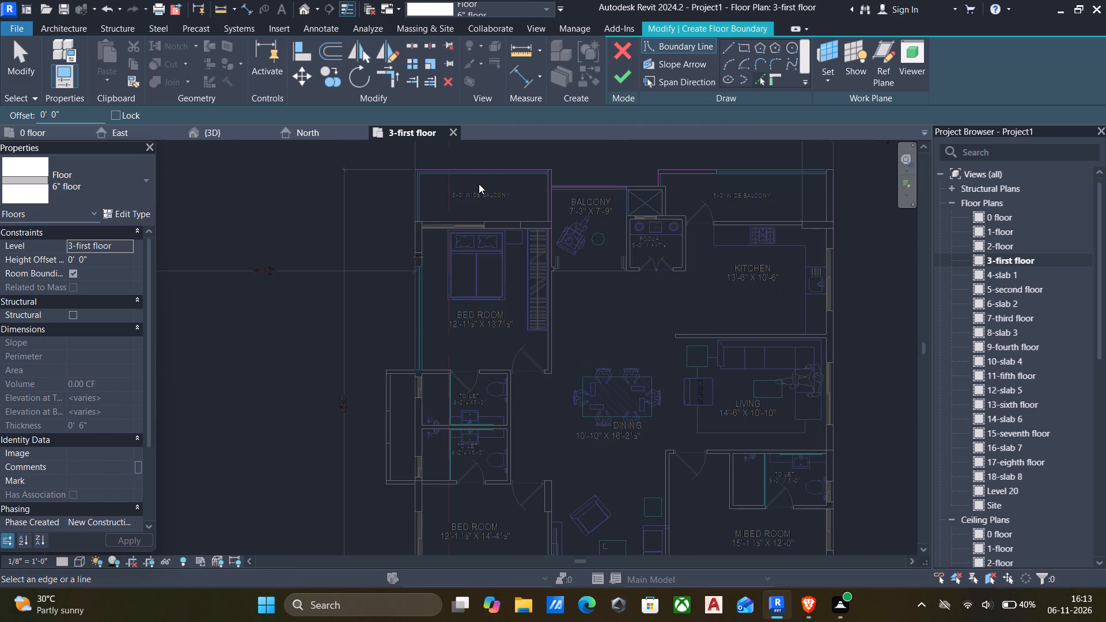
key(t)
key(r)
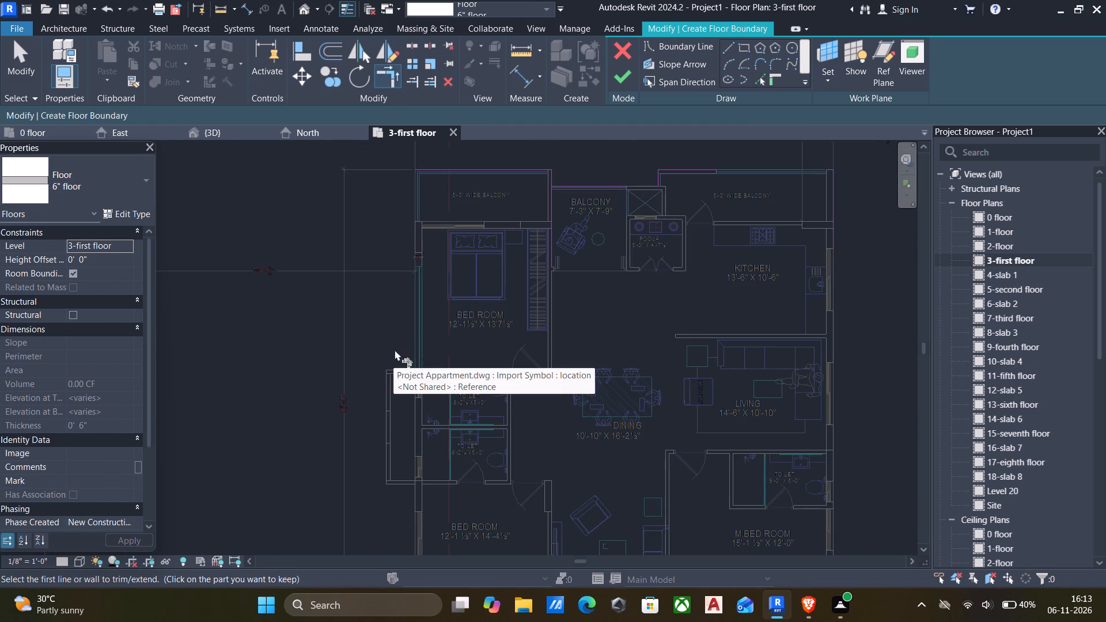
scroll(583, 161, up, 10)
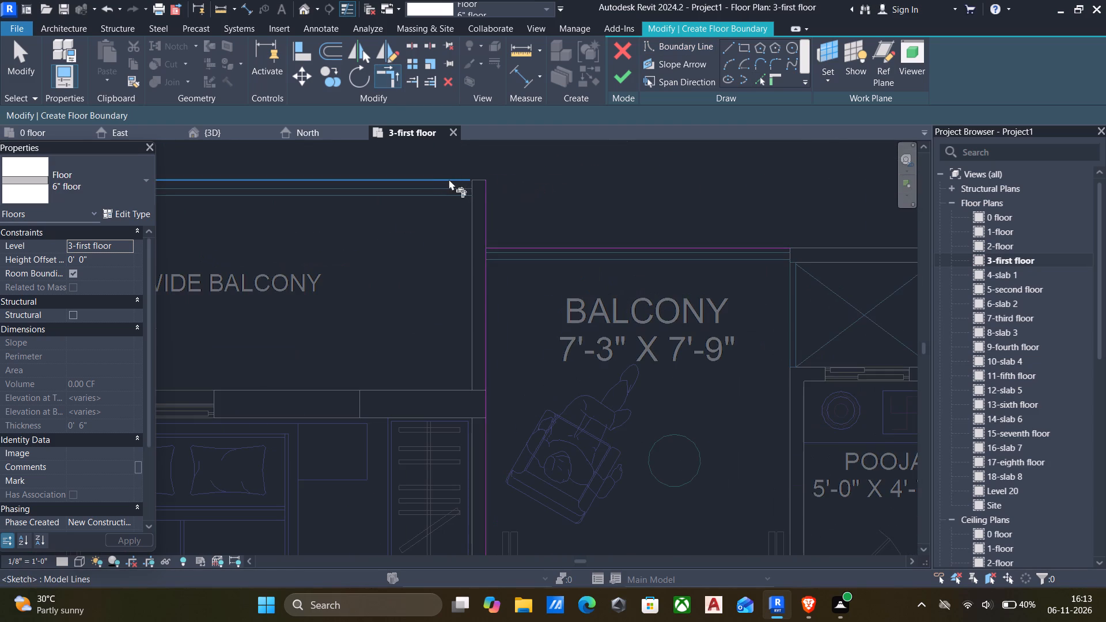
click(449, 179)
click(486, 190)
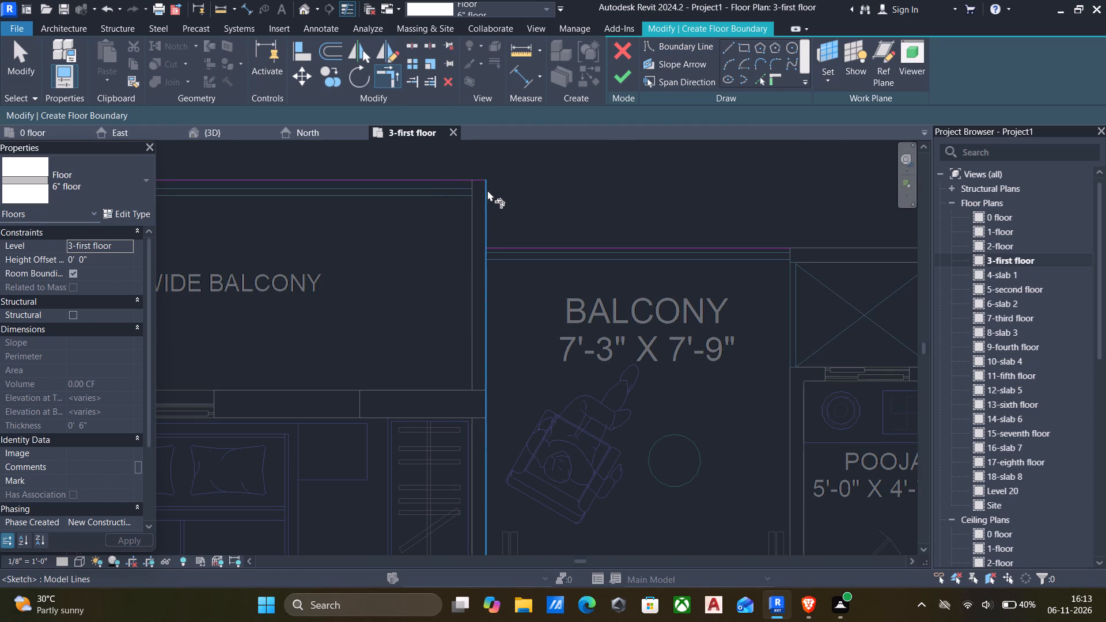
click(484, 214)
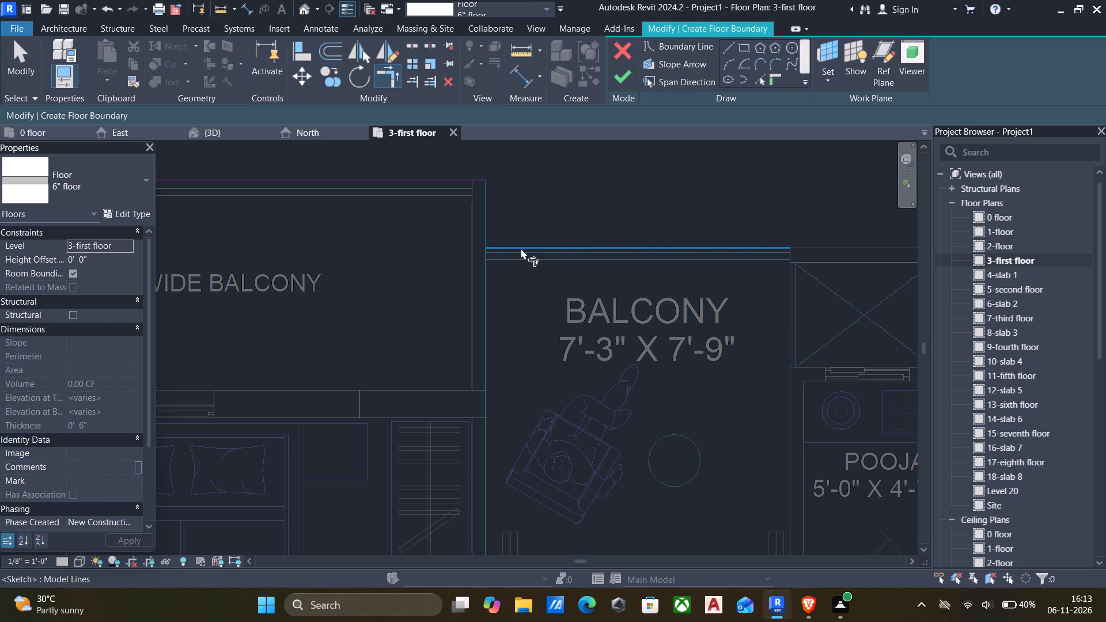
click(521, 248)
Trim flat 14's 7'-3" X 7'-9" BALCONY edge, the kitchen-side 5'-0" WIDE BALCONY edges and the outer side edge into consecutive corners.
scroll(549, 250, down, 4)
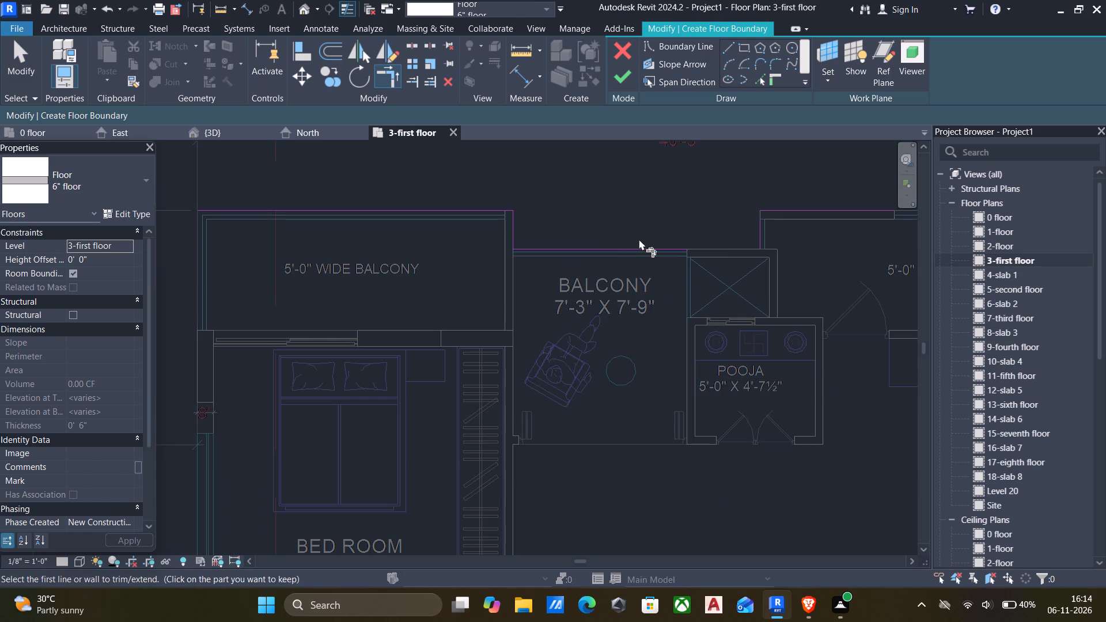
click(639, 245)
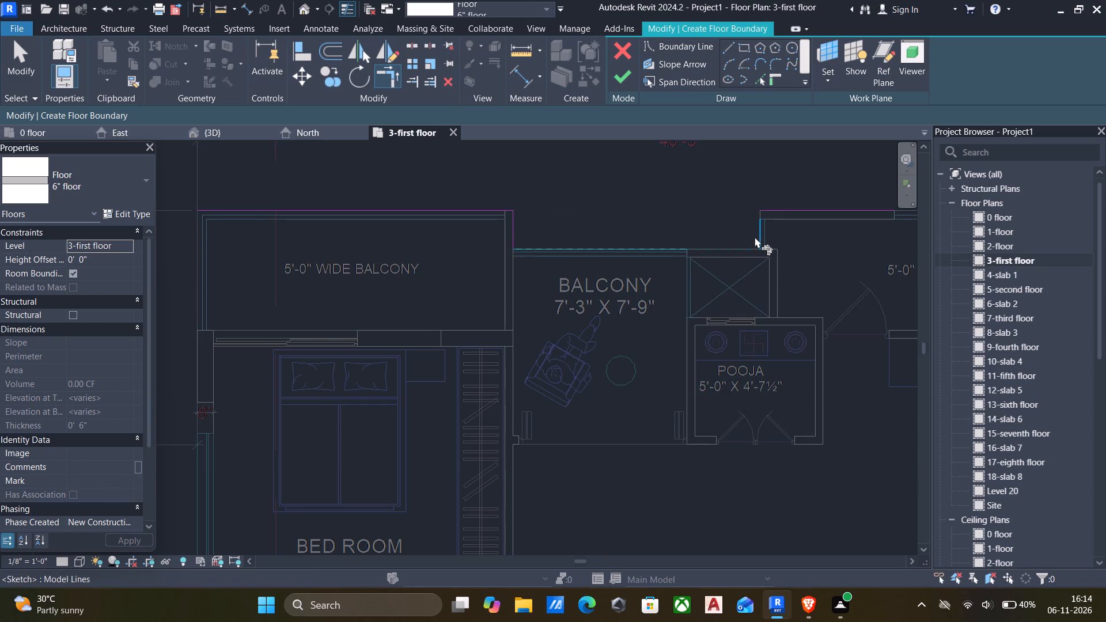
click(755, 237)
click(757, 234)
click(769, 209)
scroll(774, 214, down, 6)
middle_drag(777, 221, 723, 230)
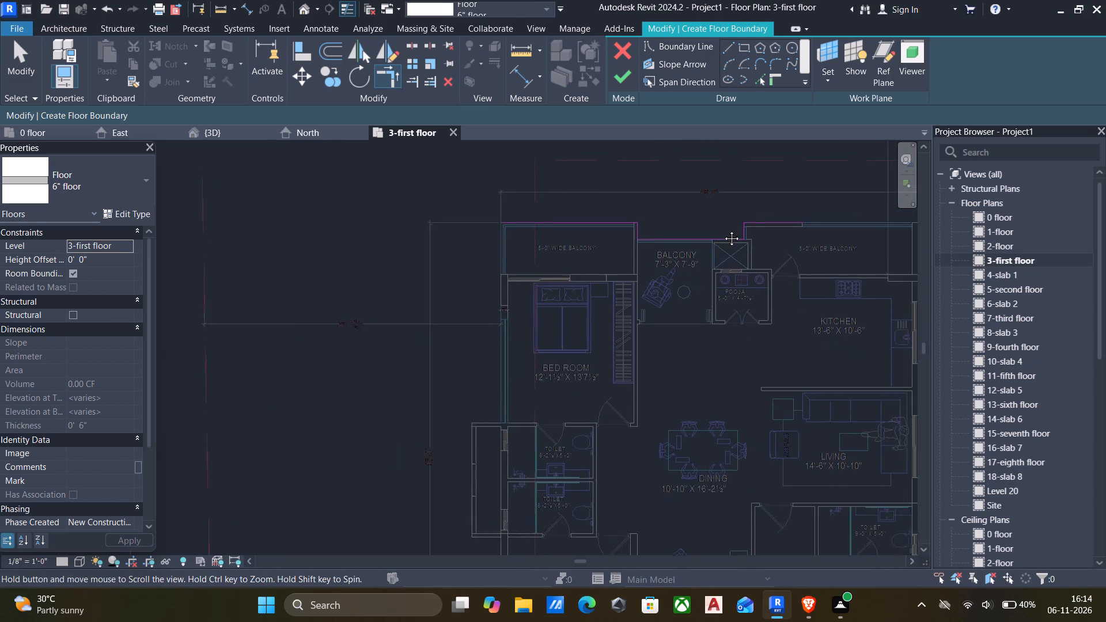
middle_drag(723, 230, 573, 236)
scroll(629, 233, up, 6)
click(593, 229)
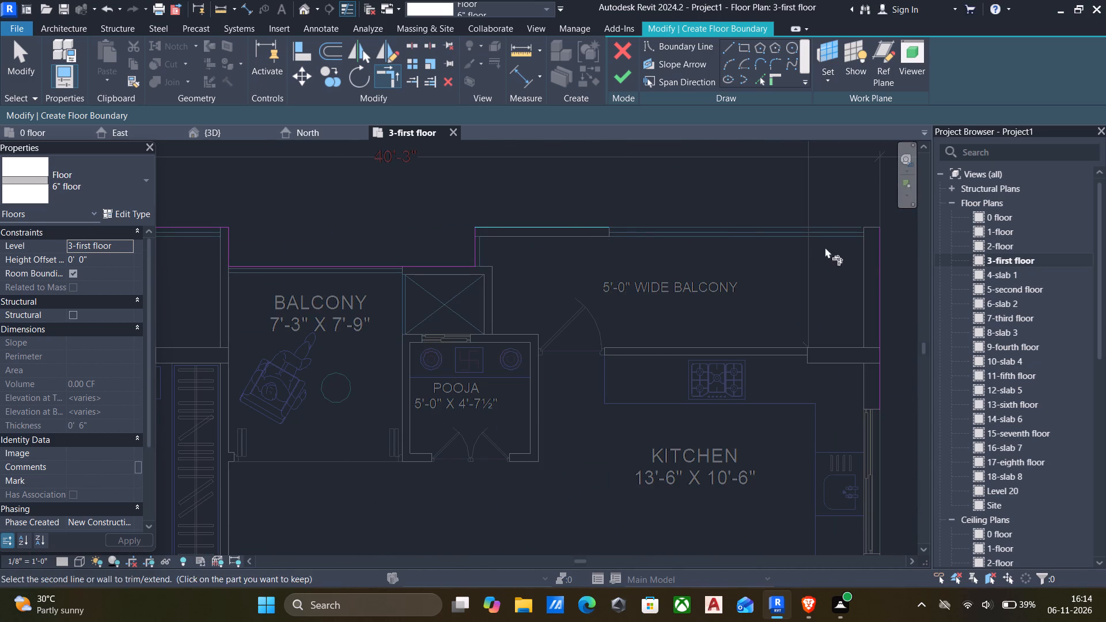
click(880, 256)
Trim/extend flat 14's side edge segments beside the KITCHEN and the 15'-1½" X 12'-0" M.BED ROOM into one line.
scroll(876, 265, down, 5)
middle_drag(868, 273, 796, 211)
scroll(817, 310, down, 1)
middle_drag(817, 310, 757, 229)
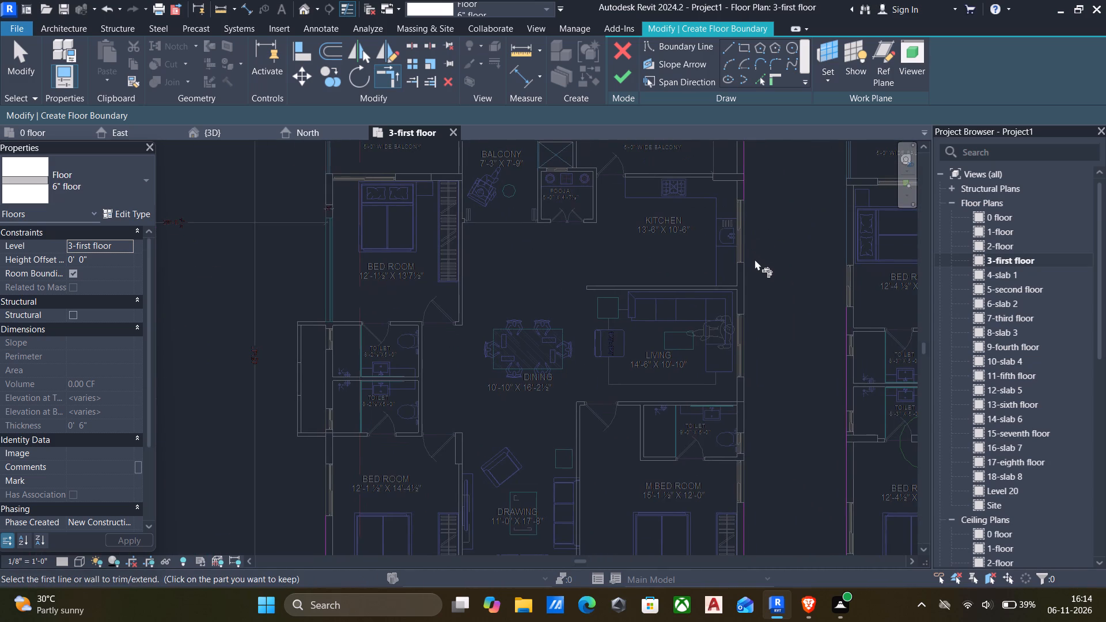
scroll(745, 306, down, 2)
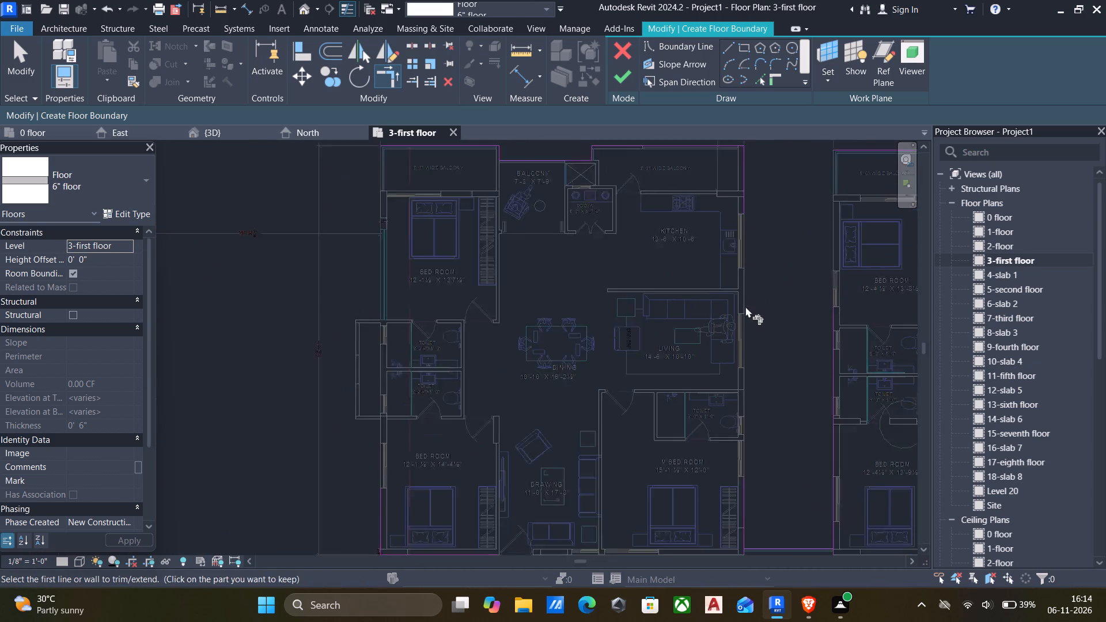
click(745, 209)
scroll(749, 480, up, 3)
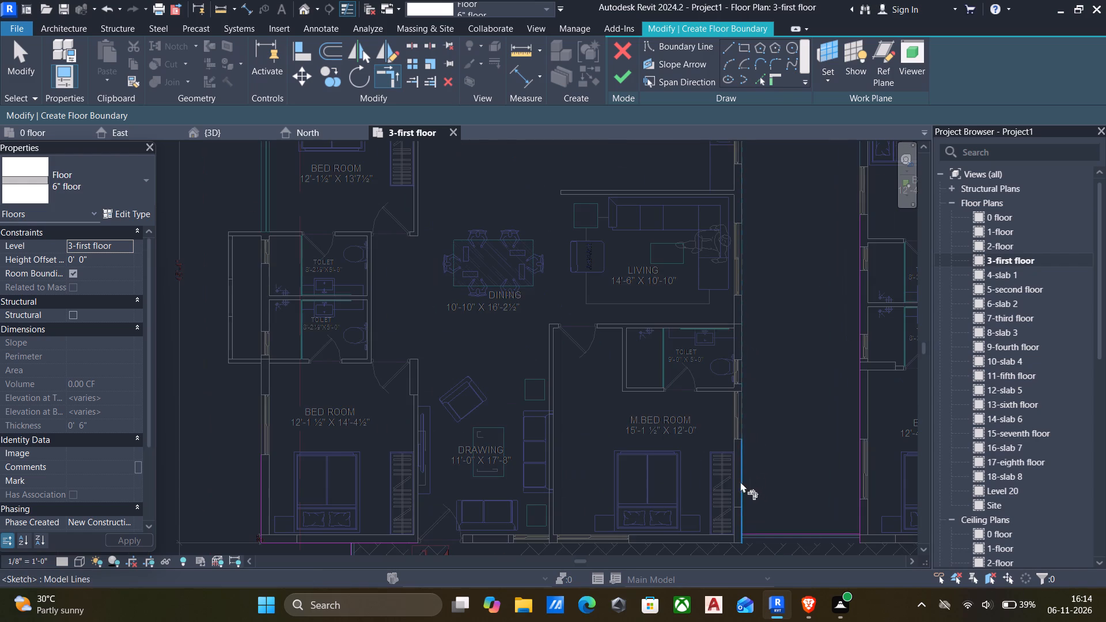
click(740, 481)
Trim the corridor-side line of the gap between flats 14 and 15 to both flats' side edges.
scroll(755, 496, up, 5)
scroll(743, 545, down, 3)
middle_drag(771, 503, 749, 430)
scroll(743, 464, up, 7)
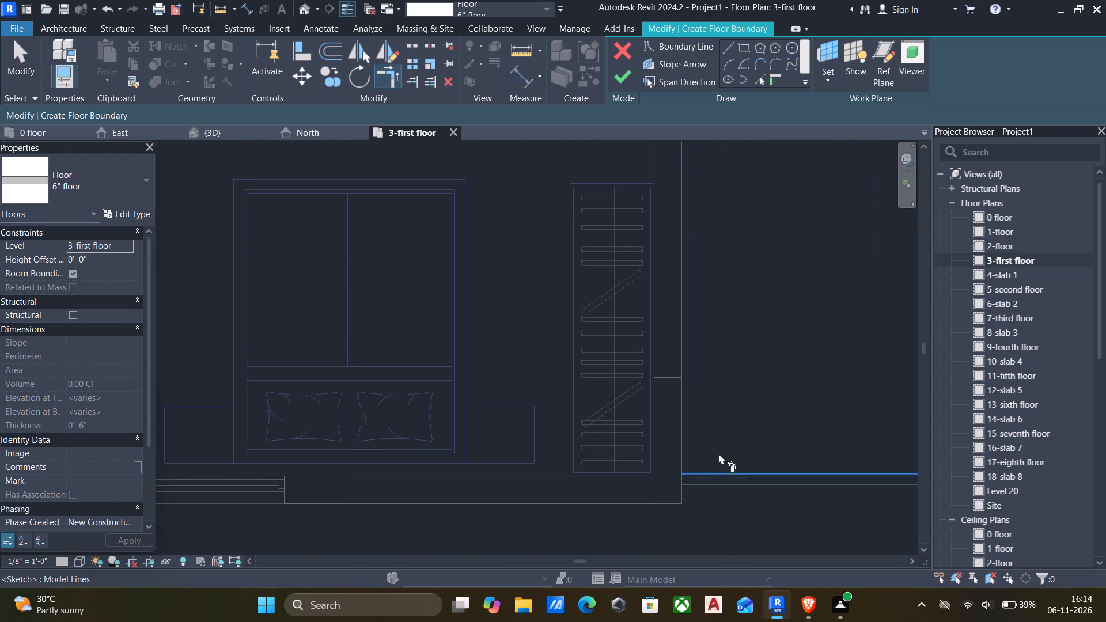
click(682, 441)
click(725, 469)
scroll(725, 469, down, 5)
middle_drag(725, 473, 612, 470)
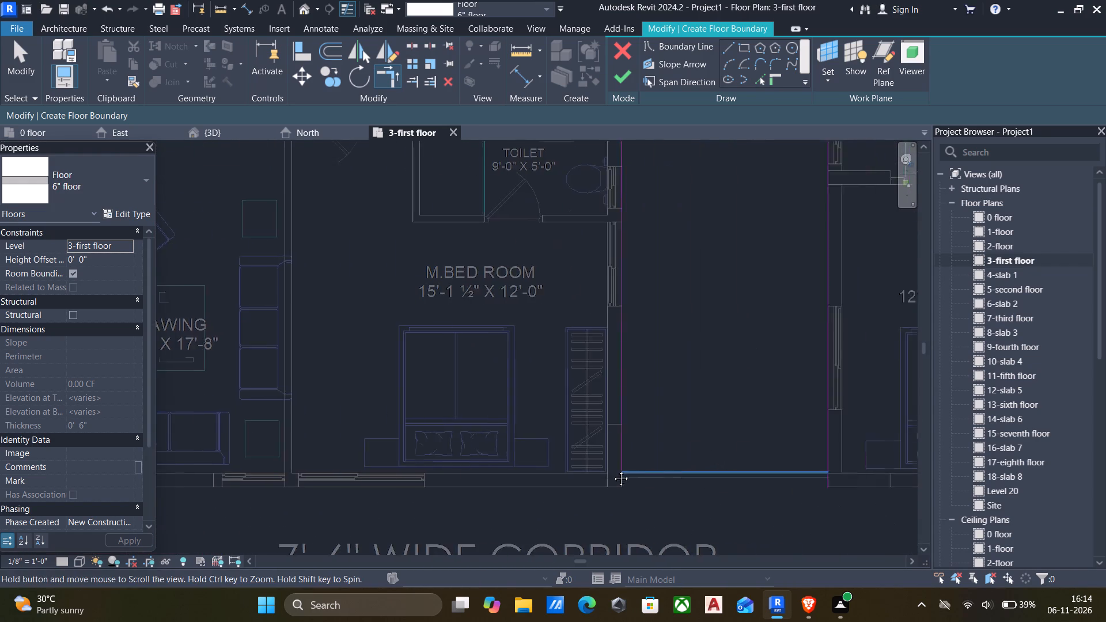
middle_drag(612, 470, 532, 471)
scroll(690, 476, up, 5)
click(709, 465)
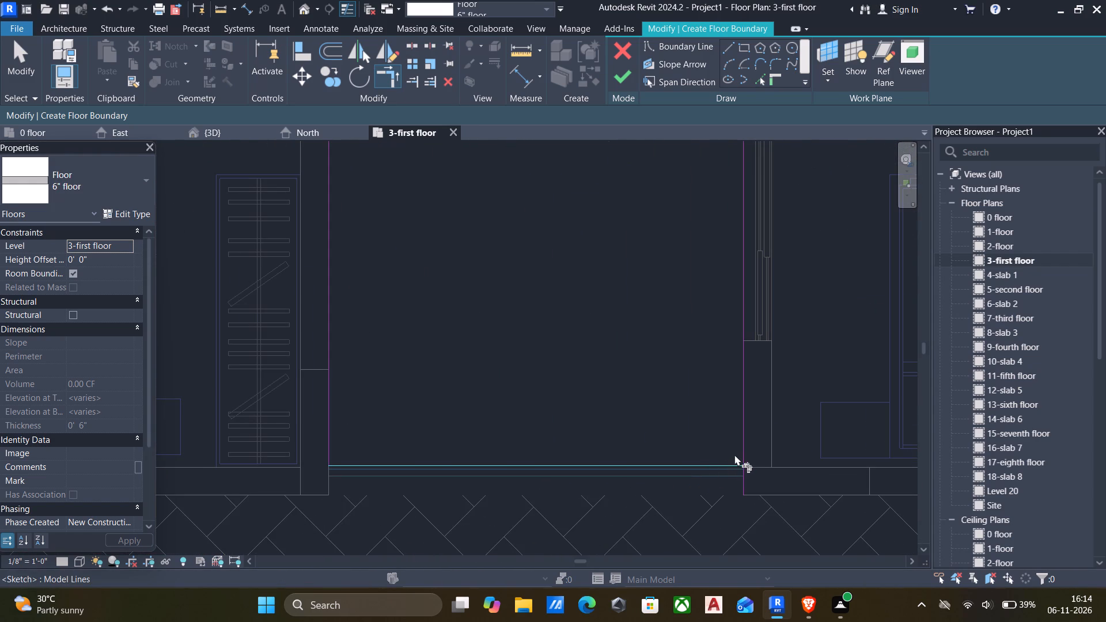
click(738, 452)
Trim flat 15's side edge along the gap to the upper edge of its 5'-0" WIDE BALCONY.
scroll(732, 447, down, 6)
middle_drag(701, 345, 691, 479)
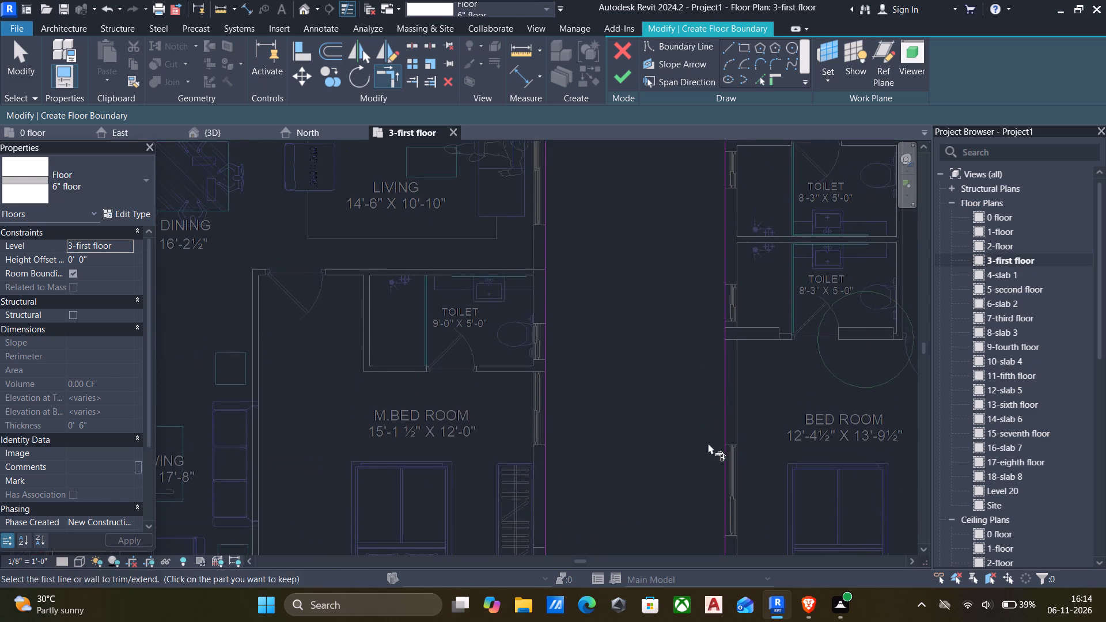
scroll(724, 343, down, 4)
middle_drag(724, 343, 706, 525)
scroll(728, 450, up, 4)
scroll(725, 371, down, 2)
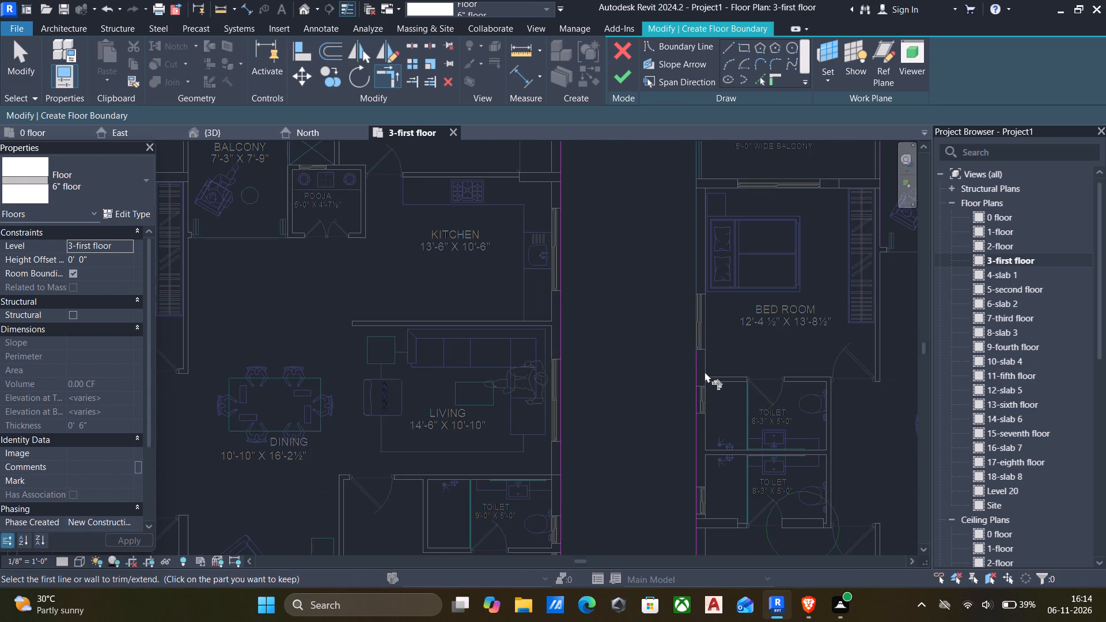
click(698, 367)
scroll(719, 273, down, 4)
click(730, 181)
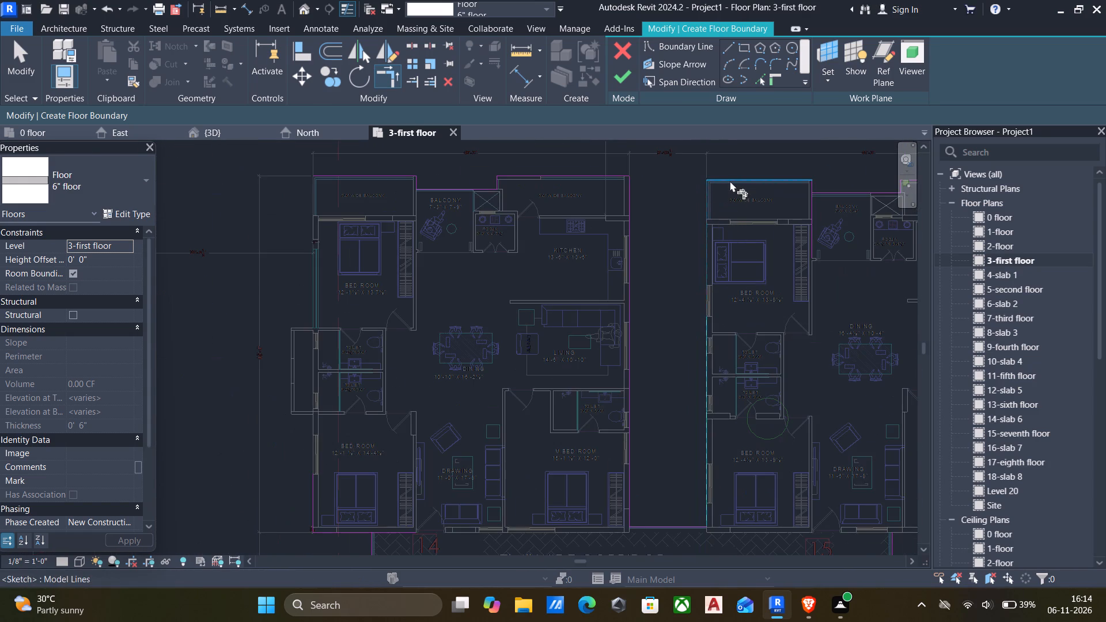
Trim the upper and side edges of flat 15's 5'-0" WIDE BALCONY into corners, continuing to the 7'-6" X 8'-4" BALCONY edge.
scroll(816, 180, up, 18)
scroll(811, 177, down, 2)
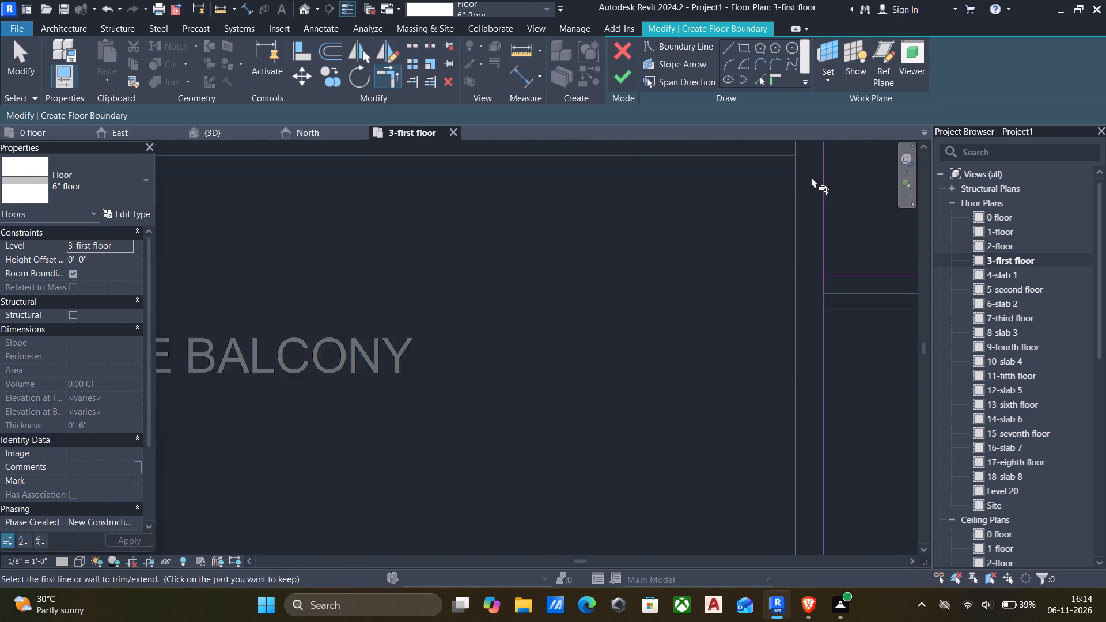
scroll(811, 177, down, 4)
scroll(817, 172, up, 1)
click(810, 154)
click(816, 164)
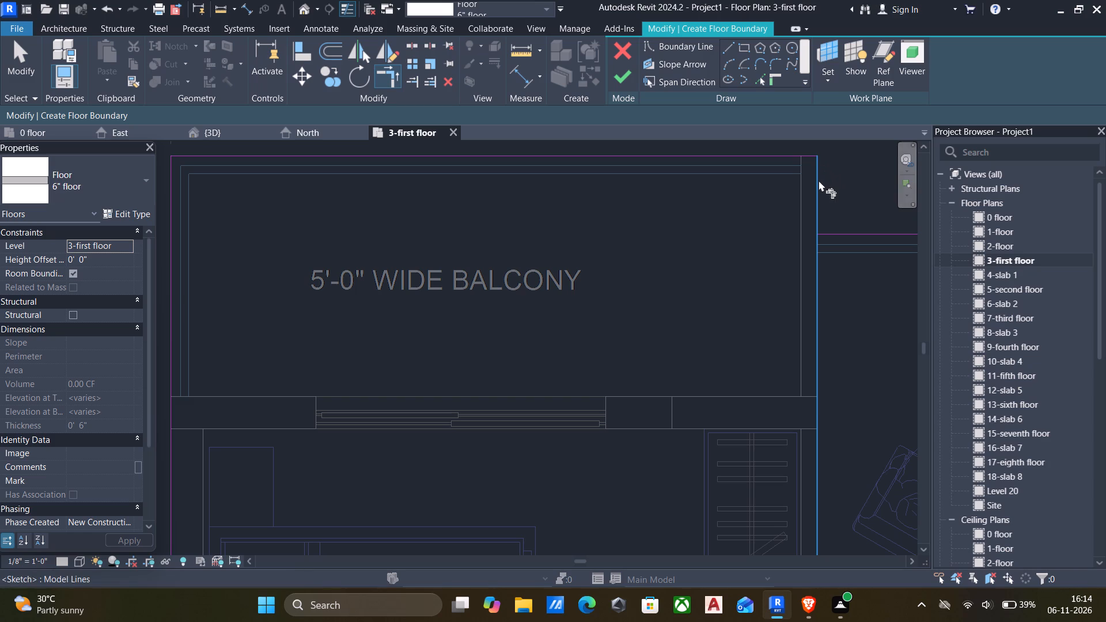
click(819, 180)
click(838, 236)
Trim the upper edge of flat 15's 5'-0" WIDE UTILITY to the flat's outer side edge.
scroll(831, 245, down, 4)
middle_drag(827, 252, 355, 272)
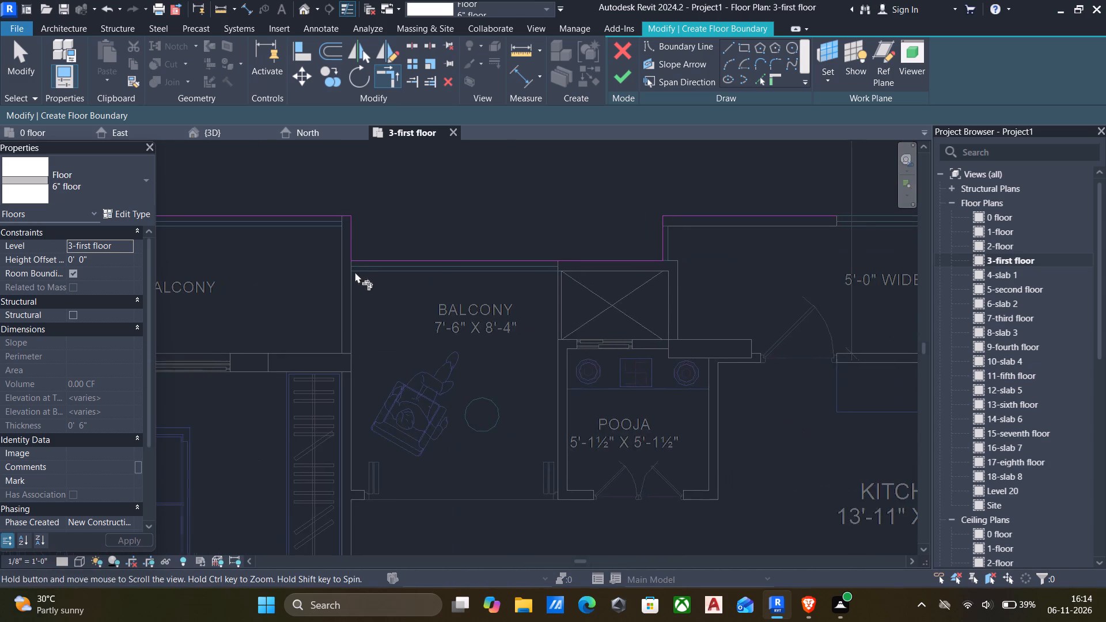
middle_drag(355, 272, 355, 272)
scroll(680, 270, up, 4)
scroll(623, 258, down, 5)
middle_drag(622, 258, 480, 288)
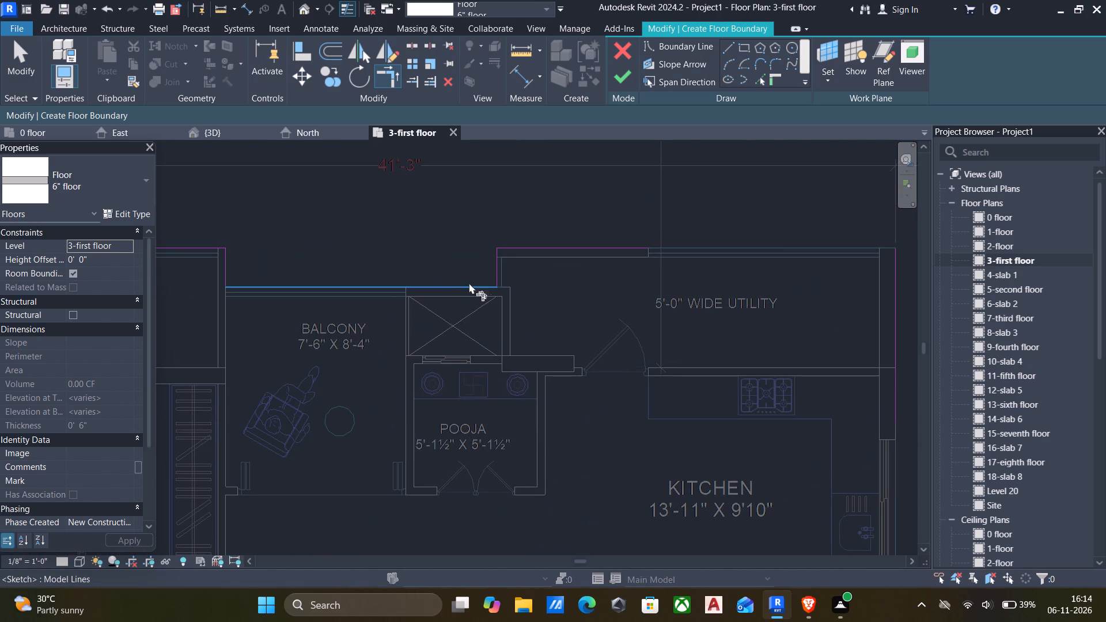
scroll(650, 268, down, 3)
middle_drag(647, 270, 565, 283)
scroll(565, 268, up, 4)
click(559, 265)
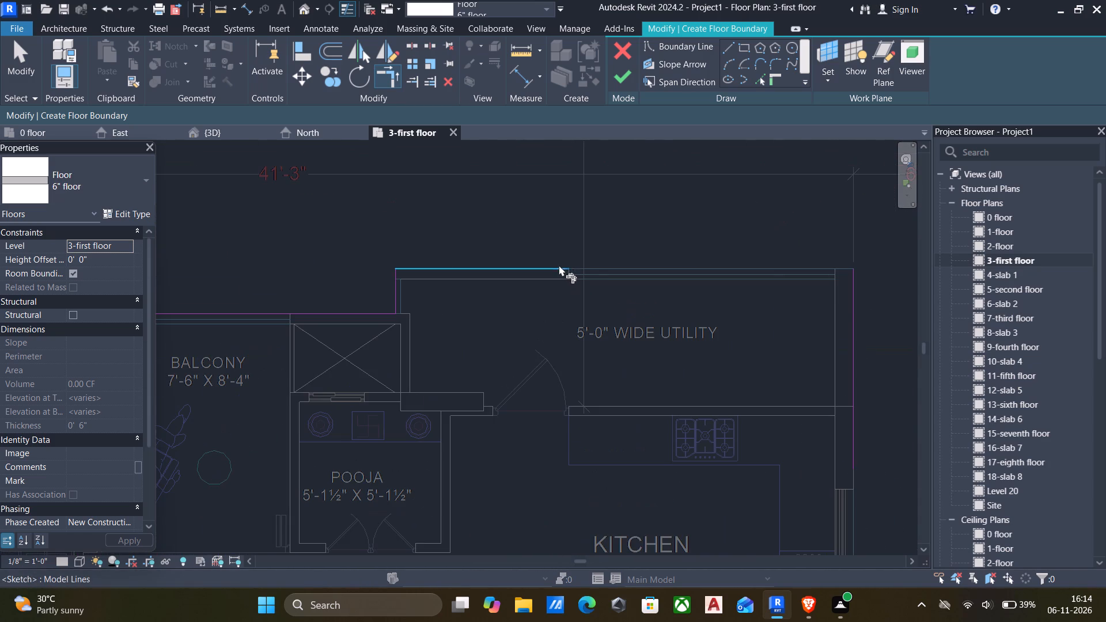
click(850, 297)
Extend flat 15's outer side edge past the KITCHEN and LIVING to the upper edge of the crossed duct by the 8'-9" X 5'-0" TOILET.
scroll(820, 304, down, 5)
middle_drag(814, 306, 675, 214)
scroll(688, 285, down, 2)
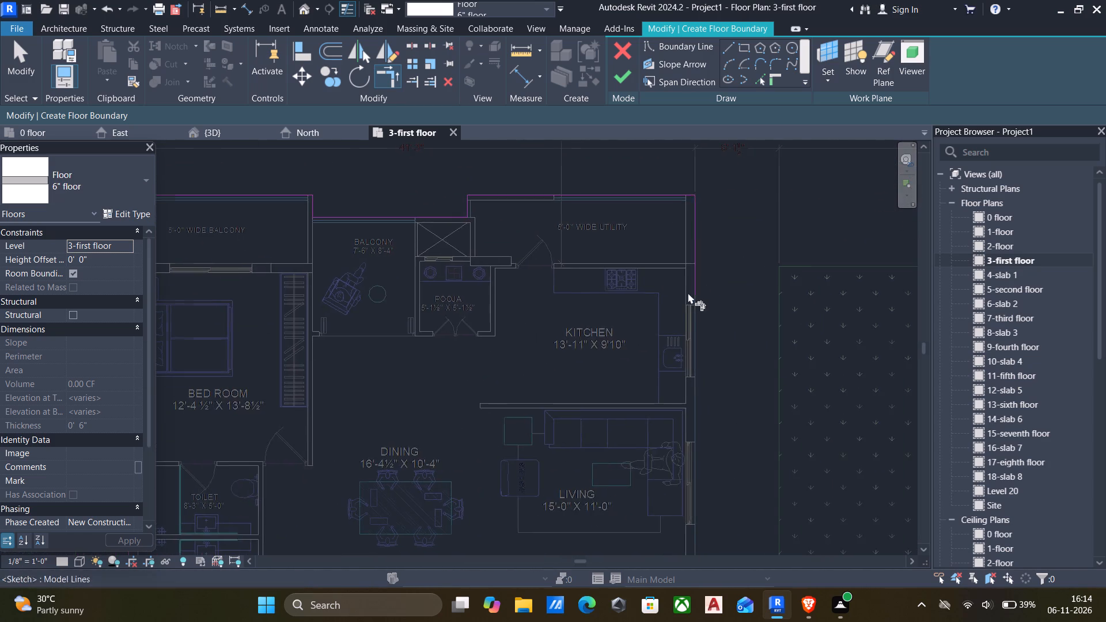
scroll(688, 293, down, 3)
middle_drag(687, 314, 692, 256)
scroll(697, 264, up, 5)
click(697, 205)
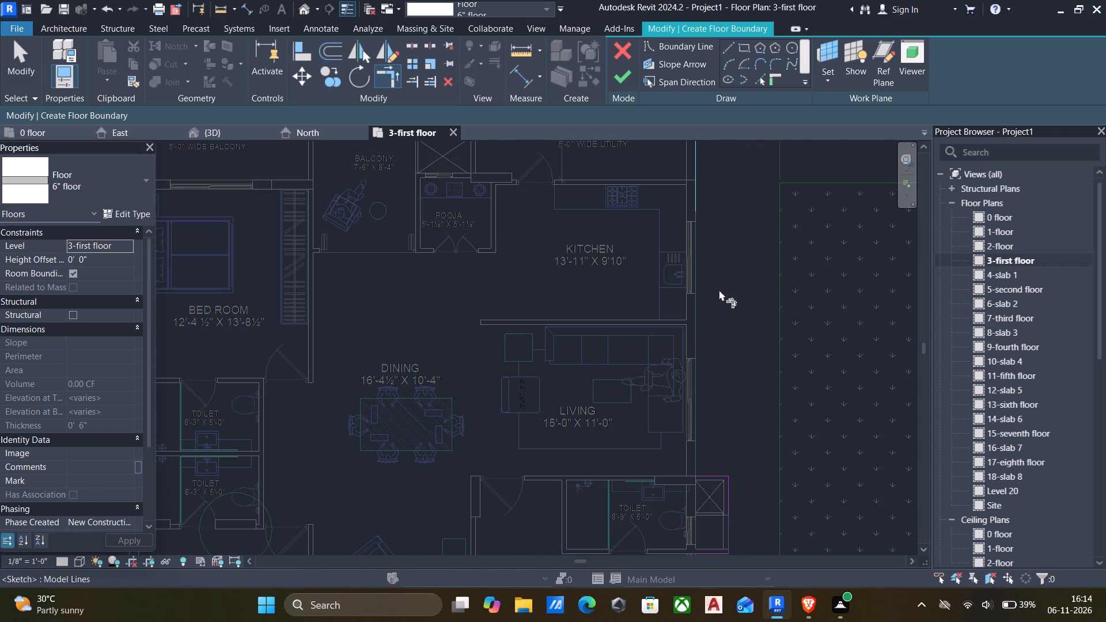
click(714, 475)
Trim that duct projection's lower edge to its outer side edge and to the side edge of the 15'-4½" X 12'-0" M.BED ROOM.
scroll(717, 473, down, 5)
middle_drag(717, 473, 798, 356)
scroll(775, 434, up, 6)
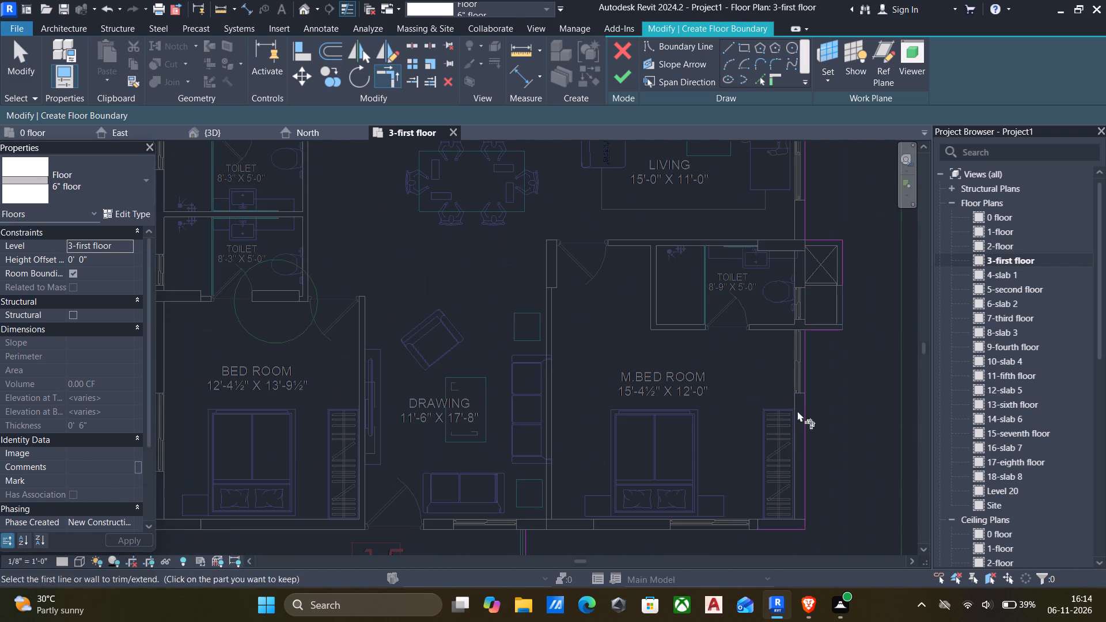
click(827, 329)
click(845, 272)
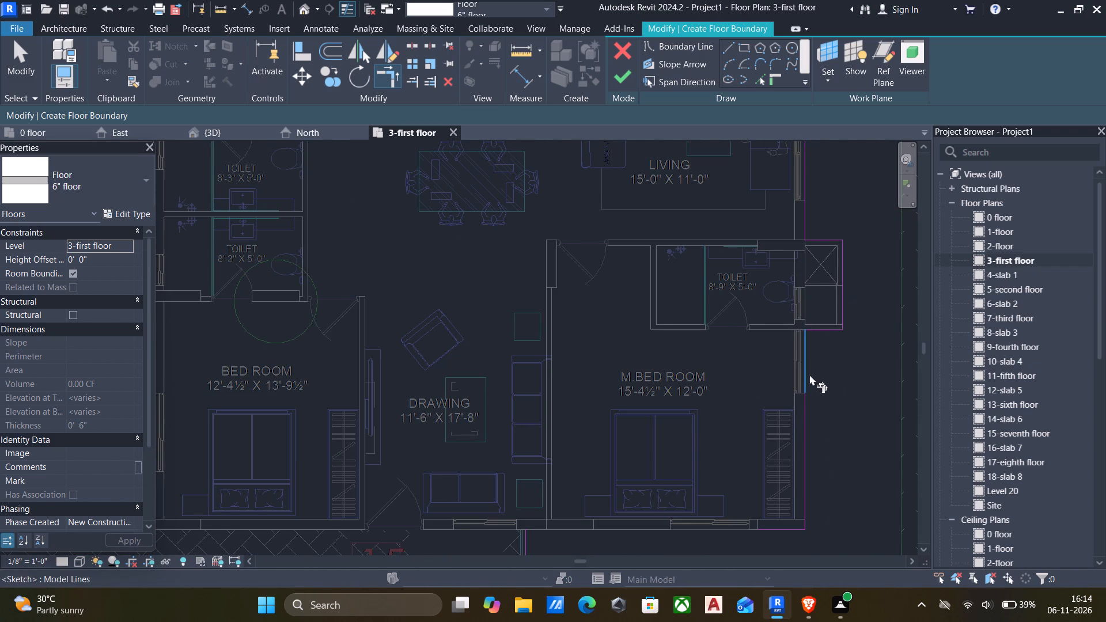
click(809, 374)
click(816, 328)
Trim the lower edge of flat 15's M.BED ROOM to the corridor end line beside the 15 and 16 labels.
scroll(828, 412, down, 4)
middle_drag(823, 427, 810, 393)
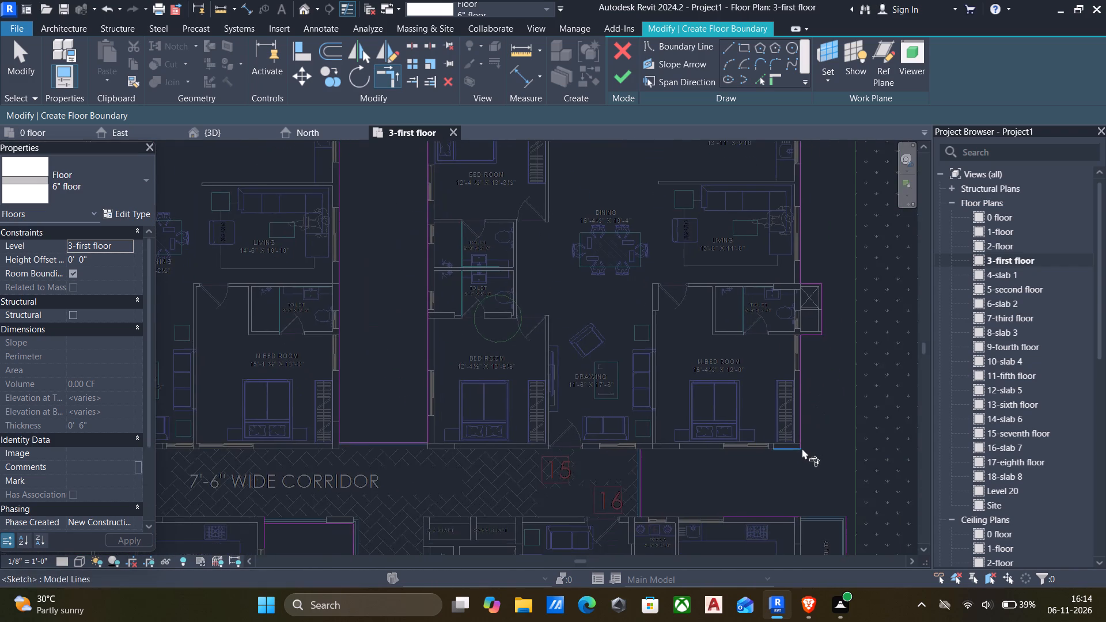
scroll(802, 452, up, 6)
scroll(770, 457, down, 2)
middle_drag(770, 457, 789, 408)
click(782, 399)
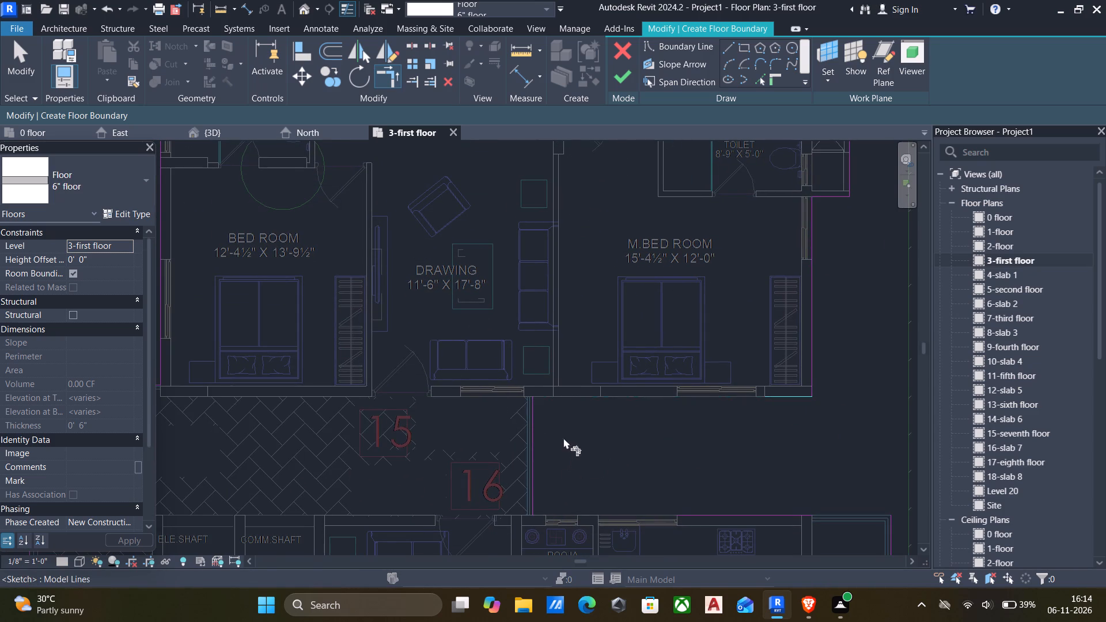
scroll(523, 431, up, 4)
click(540, 422)
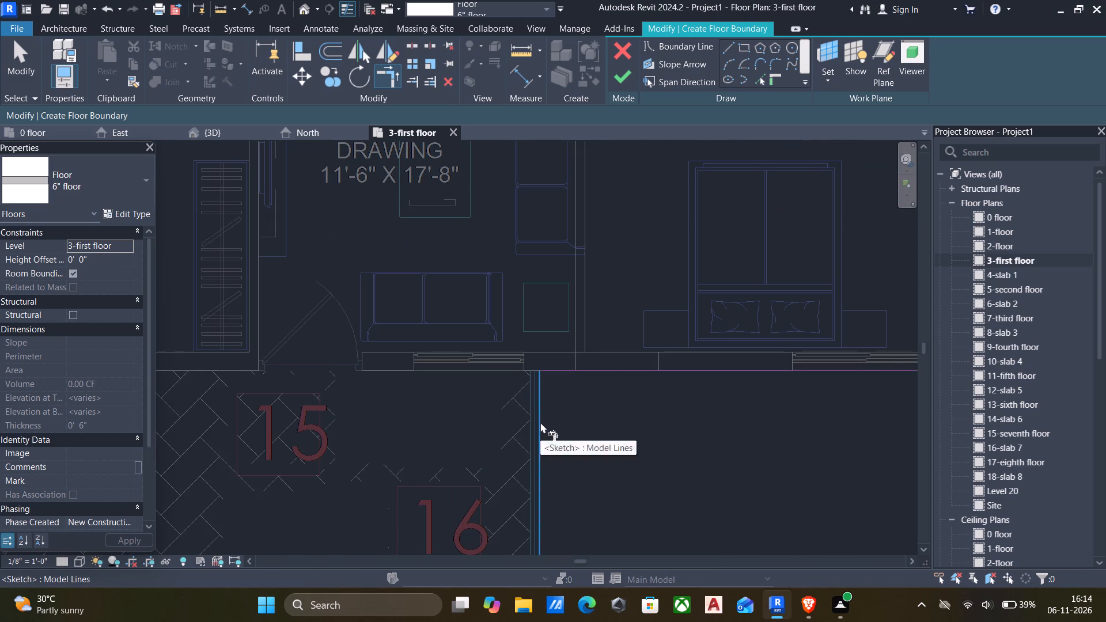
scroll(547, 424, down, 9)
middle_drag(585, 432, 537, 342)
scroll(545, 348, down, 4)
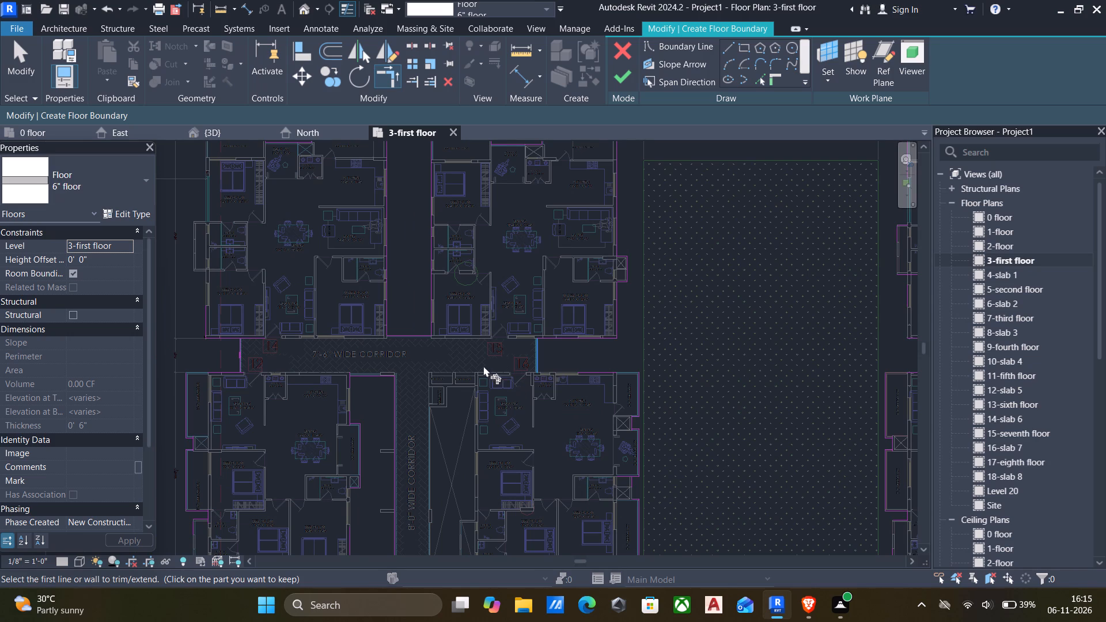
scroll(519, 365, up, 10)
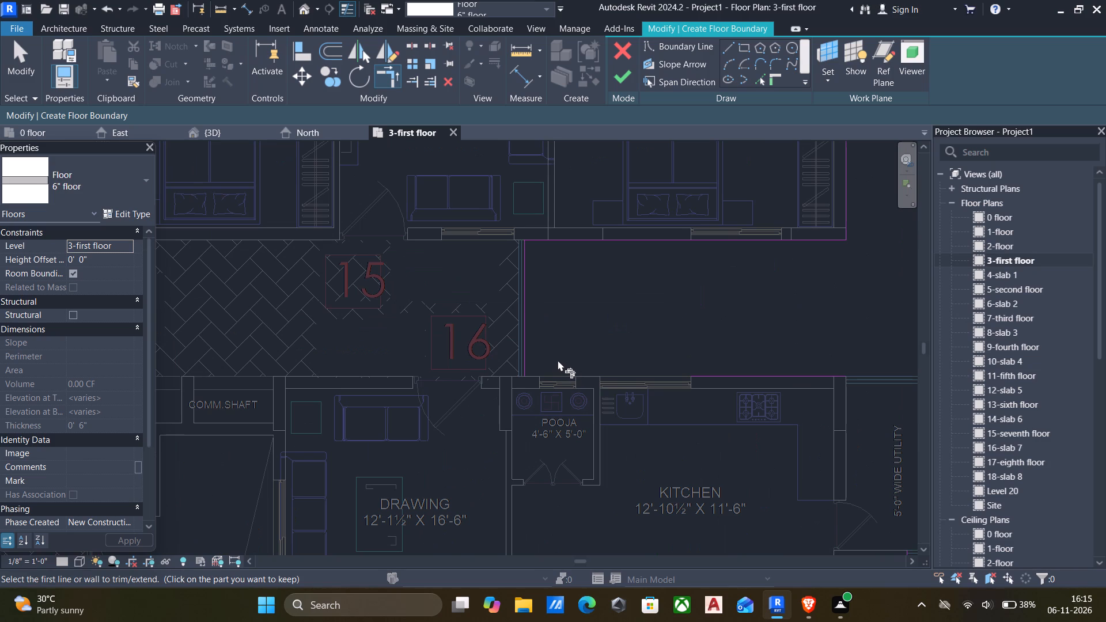
Trim flat 16's upper edge along the POOJA and KITCHEN to the corridor end line and to the 5'-0" WIDE UTILITY's outer side edge.
scroll(544, 359, up, 4)
click(514, 342)
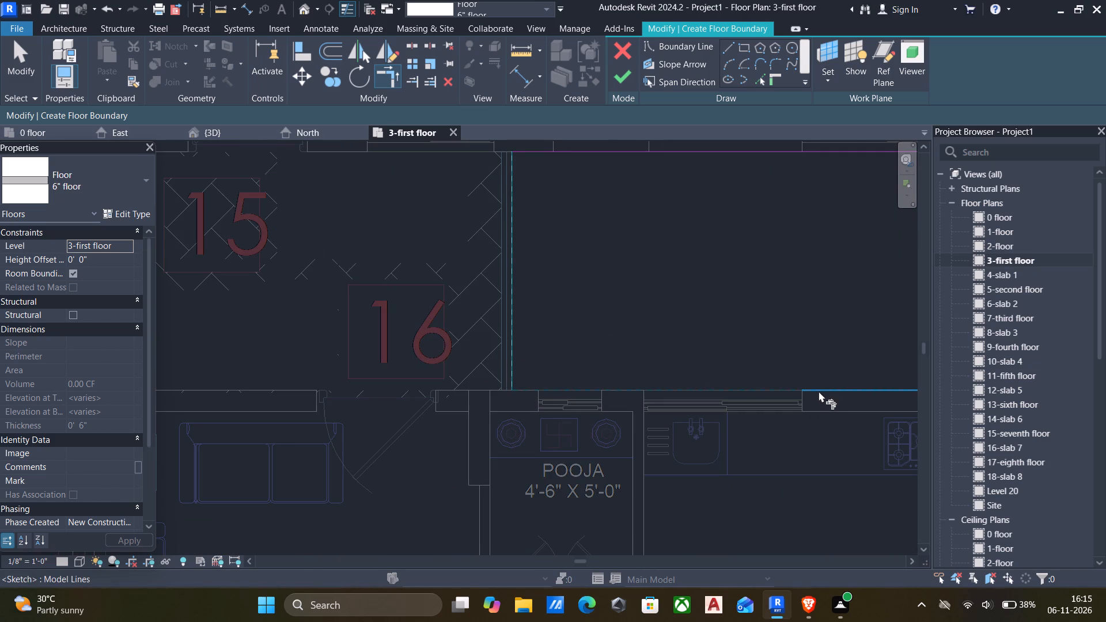
click(819, 391)
scroll(817, 392, down, 6)
middle_drag(810, 401, 446, 377)
scroll(444, 377, up, 1)
click(554, 369)
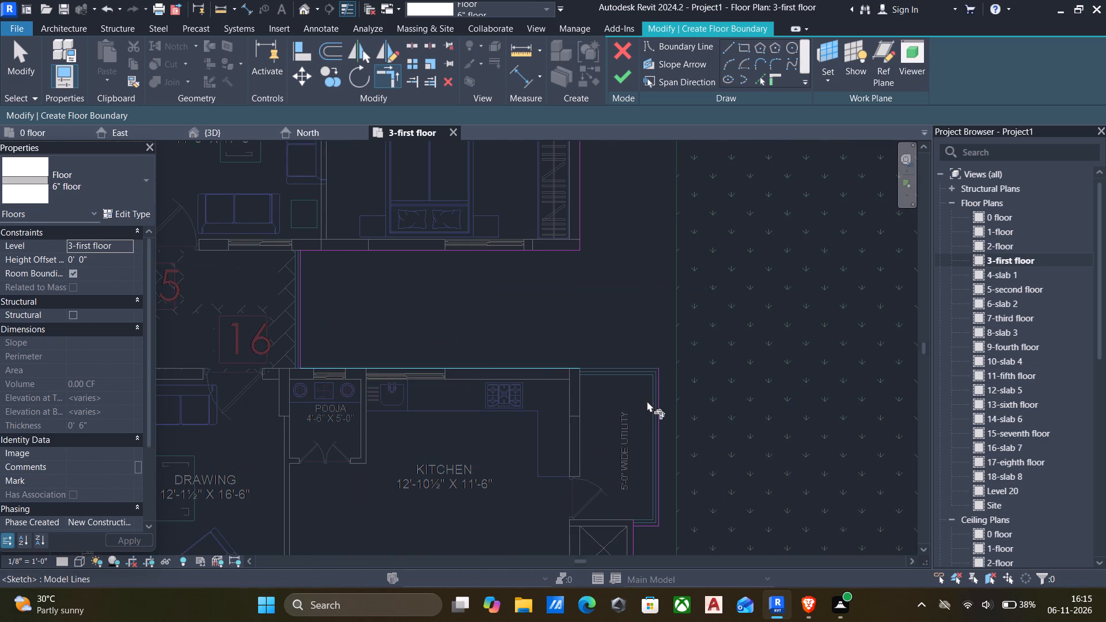
click(657, 405)
Trim the crossed duct's side edge by the DINING to the lower edge of the UTILITY and the upper edge of the 5'-0" WIDE BALCONY.
scroll(641, 414, down, 5)
middle_drag(639, 419, 674, 351)
middle_drag(670, 411, 680, 388)
scroll(680, 388, up, 6)
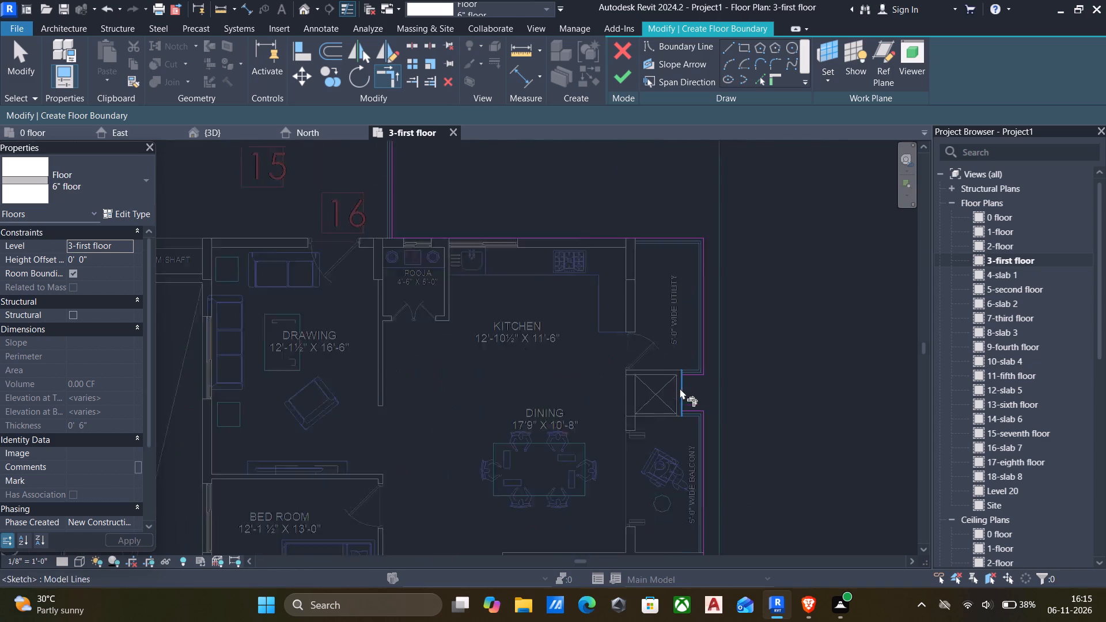
scroll(694, 382, up, 5)
click(706, 362)
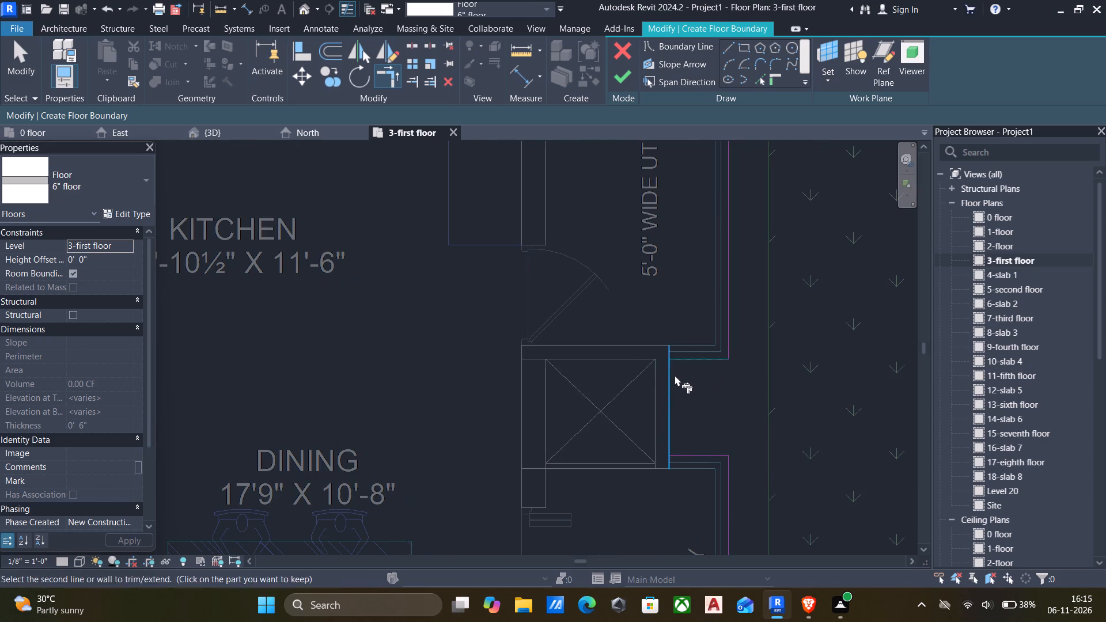
click(671, 378)
scroll(676, 439, up, 2)
click(670, 435)
click(693, 454)
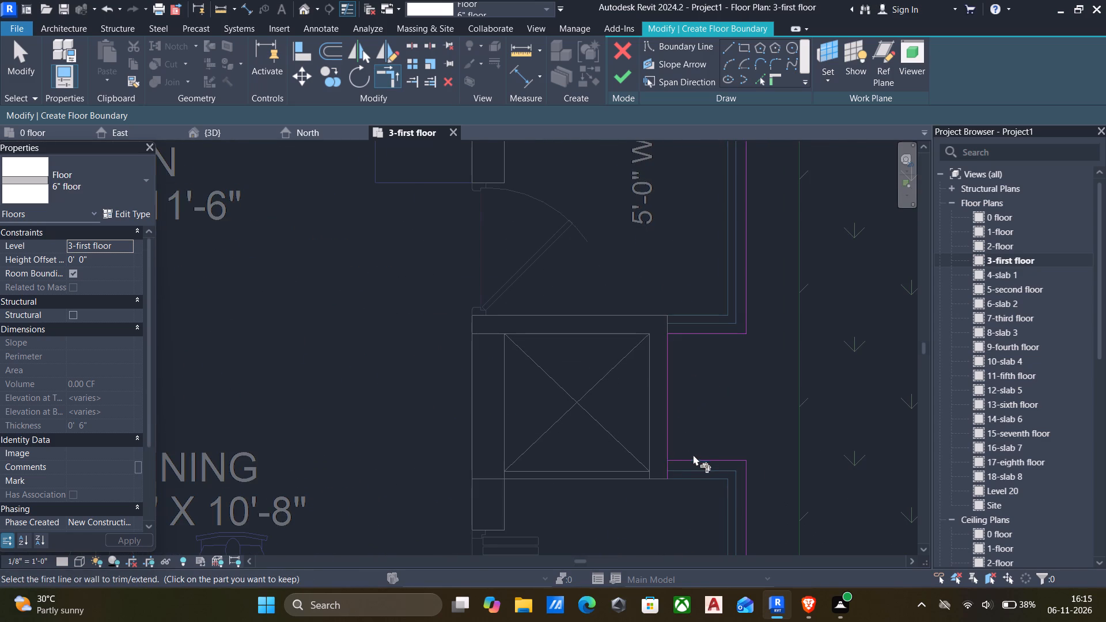
click(662, 435)
click(686, 457)
Trim the side edge of the duct by the 8'-3" X 5'-0" TOILET to the adjoining edges of the balconies above and below it.
scroll(688, 457, down, 5)
middle_drag(690, 457, 707, 377)
middle_drag(721, 412, 713, 365)
scroll(720, 389, down, 5)
middle_drag(725, 424, 761, 367)
scroll(762, 421, up, 3)
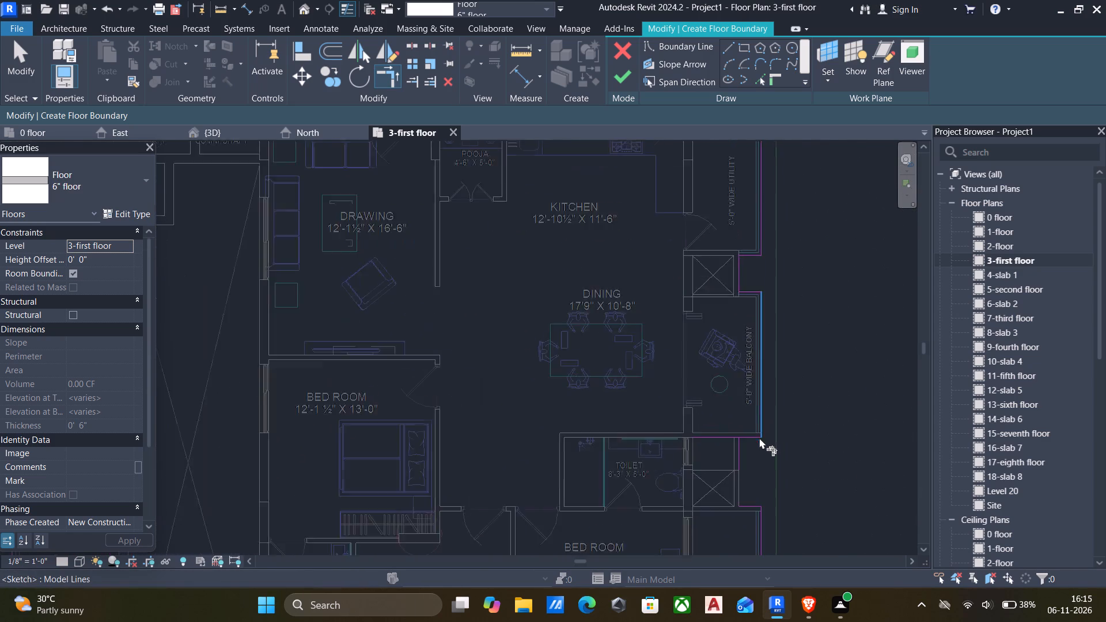
scroll(759, 438, up, 2)
click(751, 443)
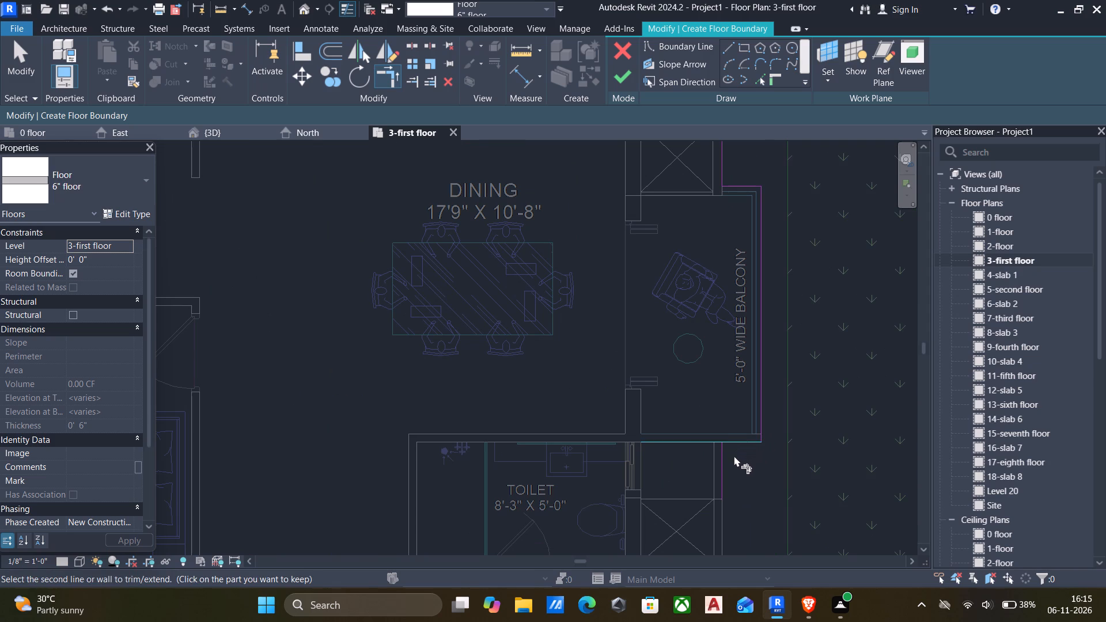
click(722, 457)
scroll(754, 457, down, 5)
middle_drag(758, 457, 785, 315)
scroll(778, 352, up, 5)
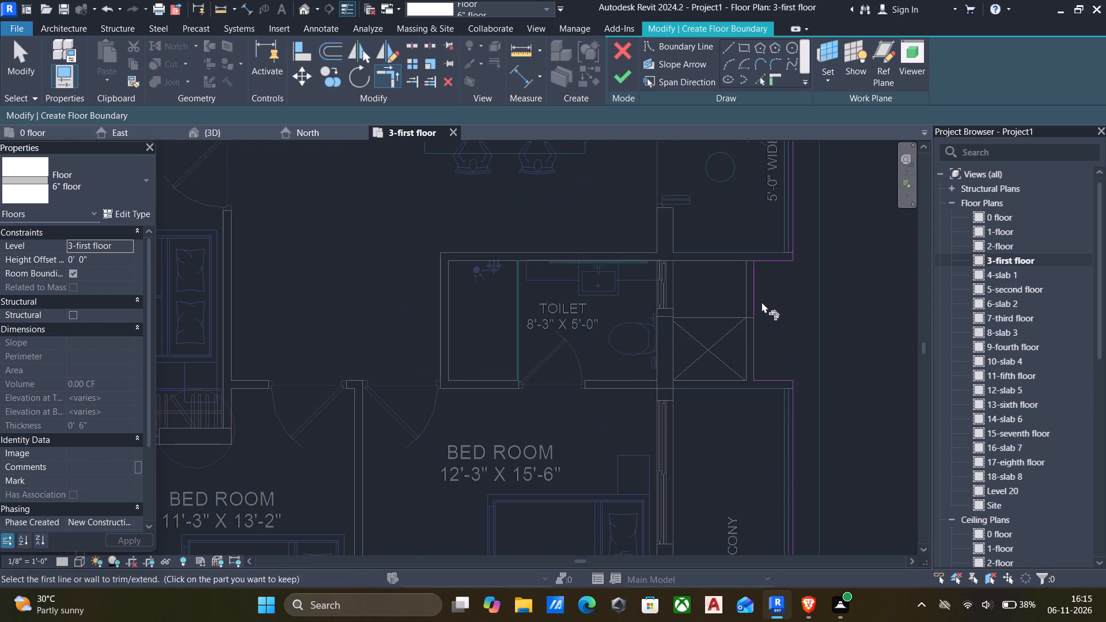
click(756, 299)
click(771, 380)
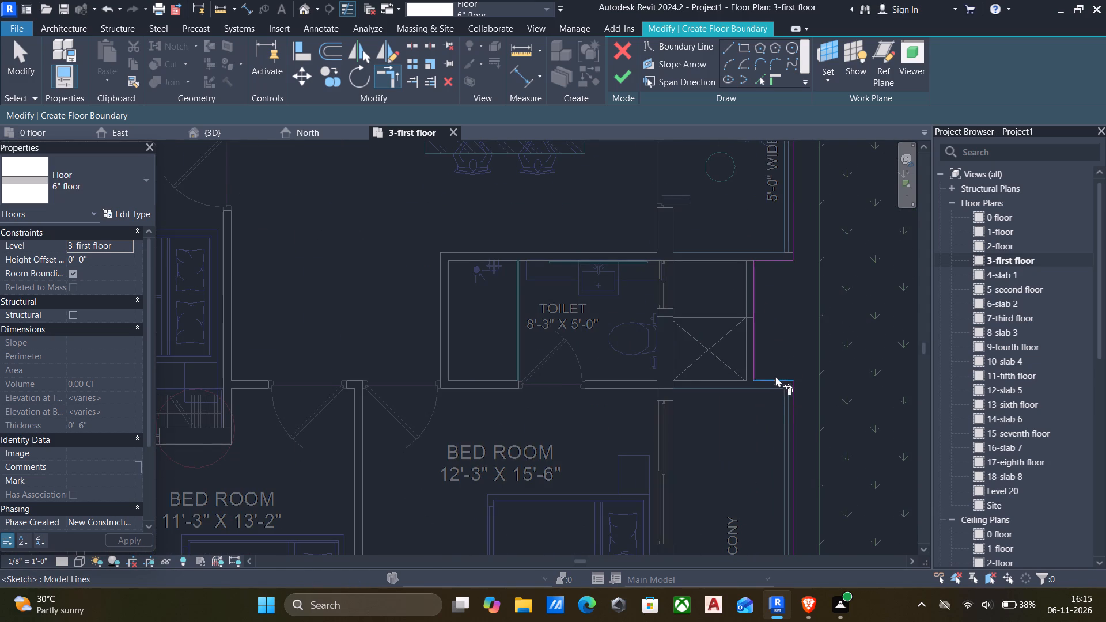
Trim flat 16's lower edge along the balcony and bedrooms to the staircase's outer side edge.
scroll(786, 384, down, 5)
middle_drag(789, 392, 808, 328)
scroll(815, 367, up, 6)
scroll(805, 365, down, 6)
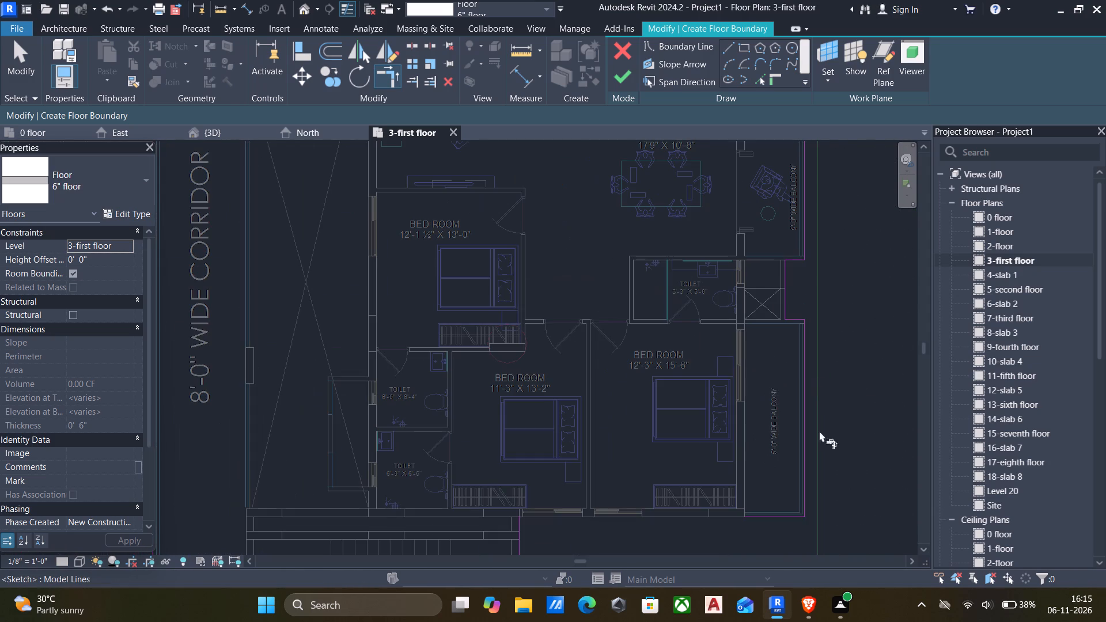
scroll(791, 539, up, 3)
scroll(762, 525, down, 4)
middle_drag(760, 519, 832, 438)
scroll(832, 445, up, 4)
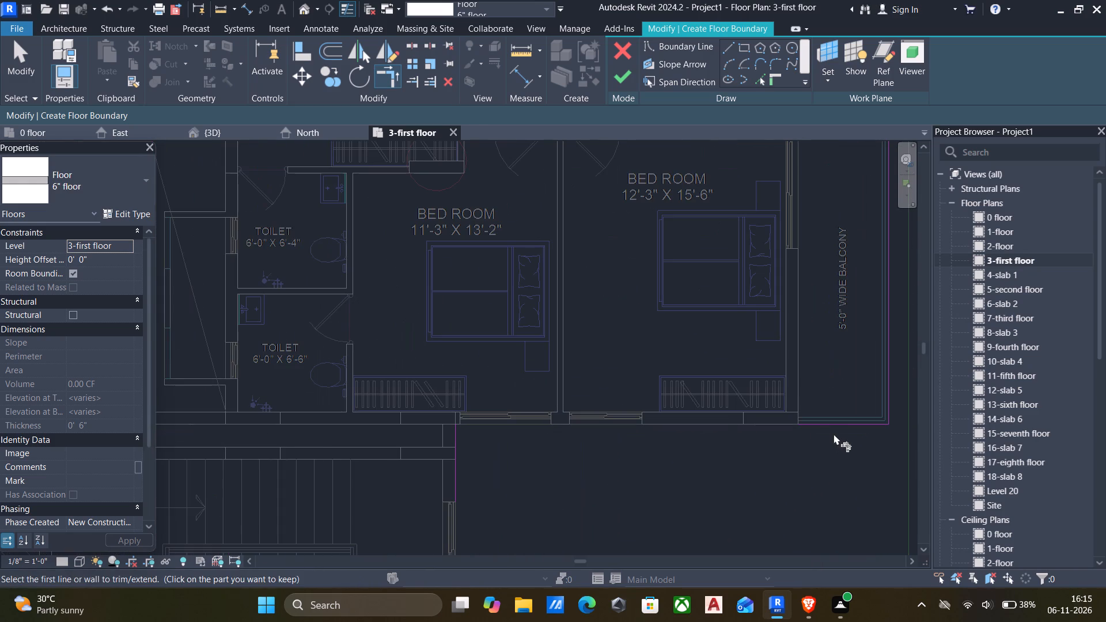
click(827, 427)
click(454, 462)
Trim the staircase's outer side edge to its short lower edge beside the 9'-7" X 6'-10½" LIFT.
scroll(483, 476, down, 5)
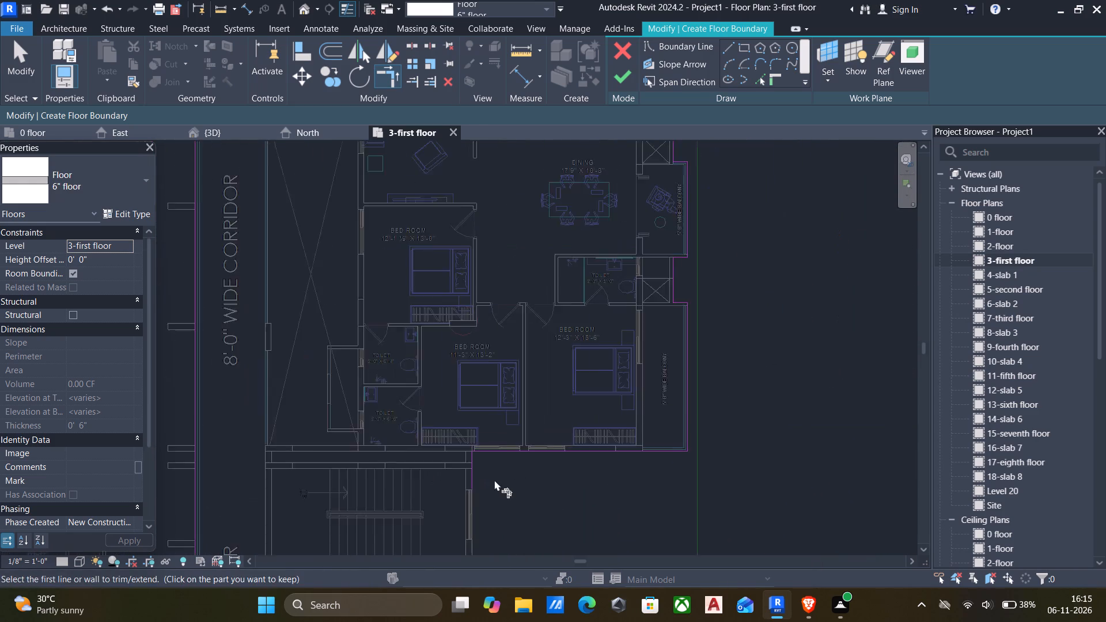
middle_drag(494, 480, 628, 418)
scroll(613, 461, up, 4)
click(599, 377)
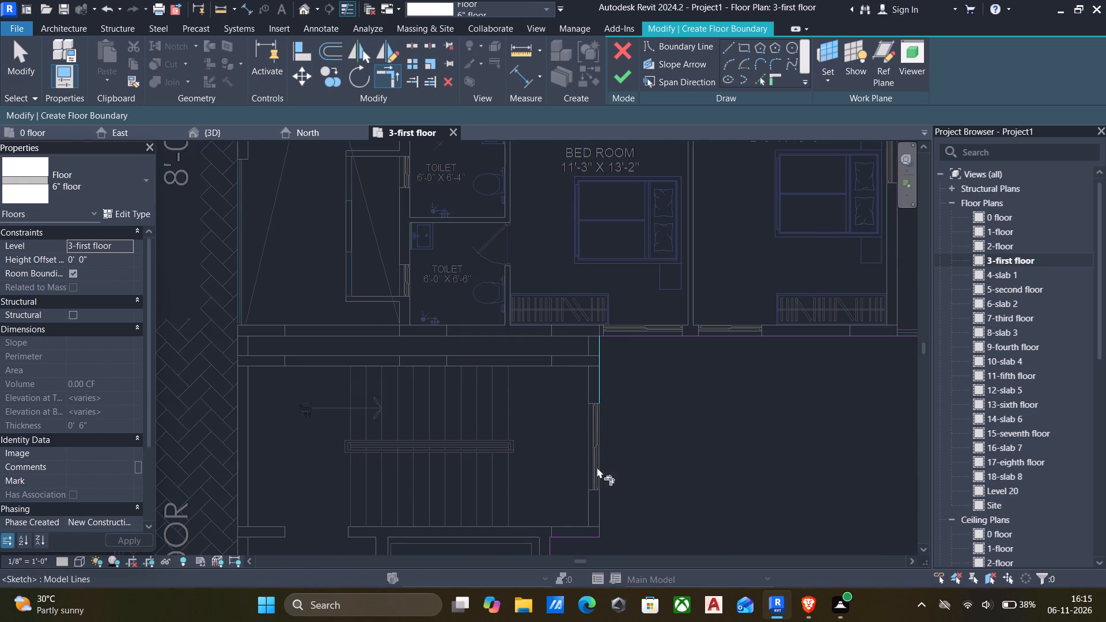
scroll(595, 496, down, 1)
click(571, 534)
Trim the side edge beside the LOBBY's crossed shaft to the lower edge of the 9'-7" X 6'-10½" LIFT.
scroll(604, 514, down, 3)
middle_drag(611, 513, 651, 448)
middle_drag(640, 475, 640, 446)
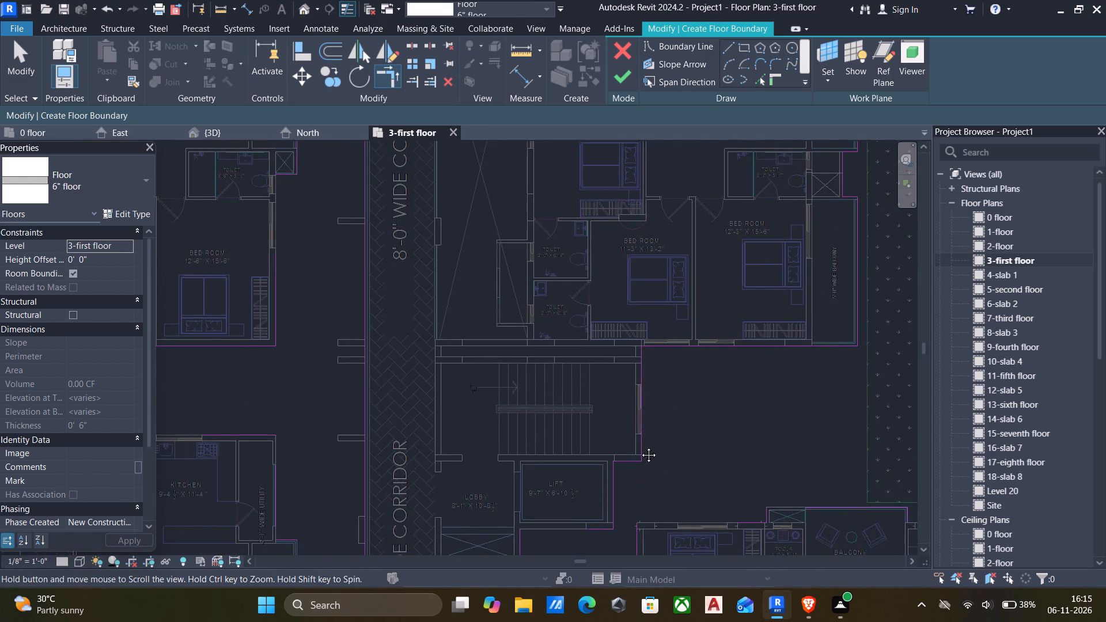
middle_drag(640, 446, 645, 392)
scroll(615, 431, up, 5)
scroll(562, 471, down, 4)
middle_drag(566, 468, 605, 420)
scroll(593, 428, up, 2)
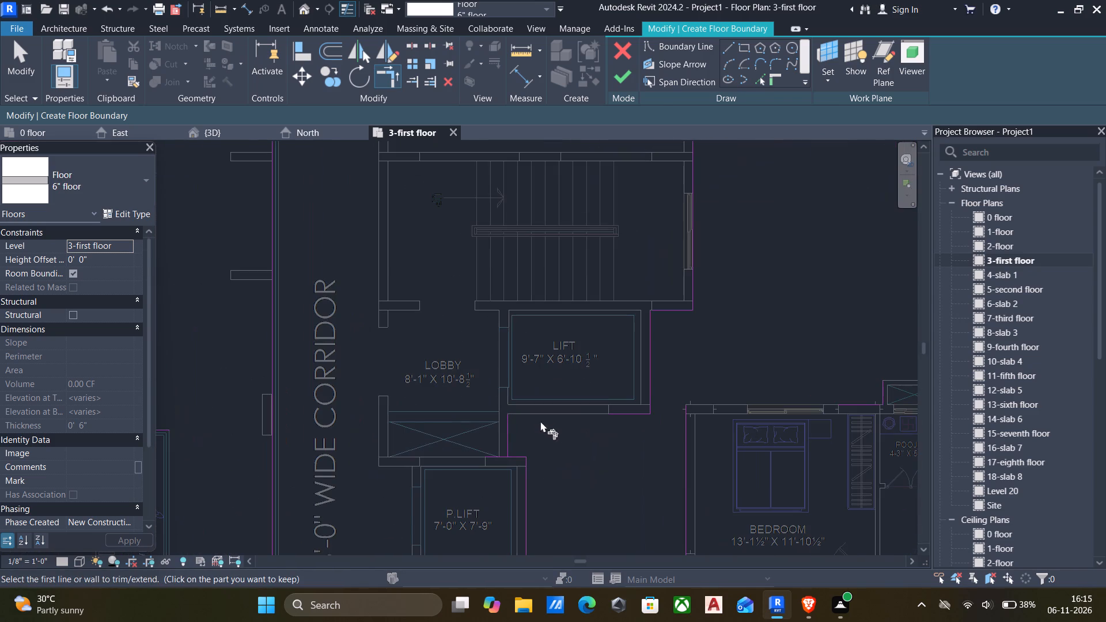
click(506, 430)
click(646, 418)
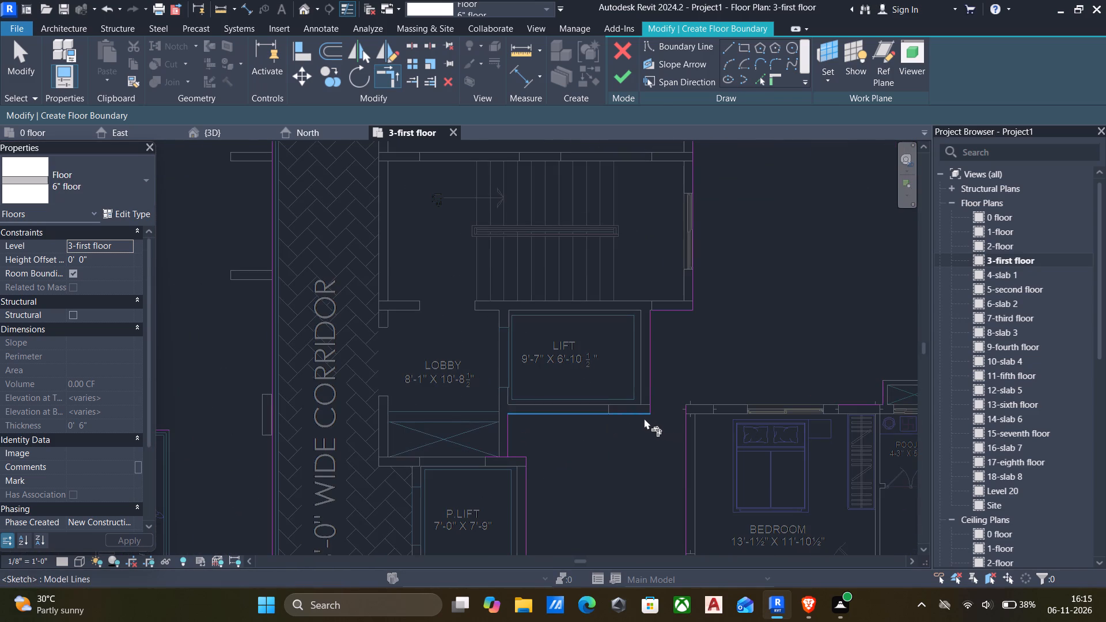
Trim the side edge beside the LOBBY's crossed shaft to the upper edge of the first 7'-0" X 7'-9" P.LIFT.
scroll(635, 426, down, 6)
scroll(562, 453, up, 3)
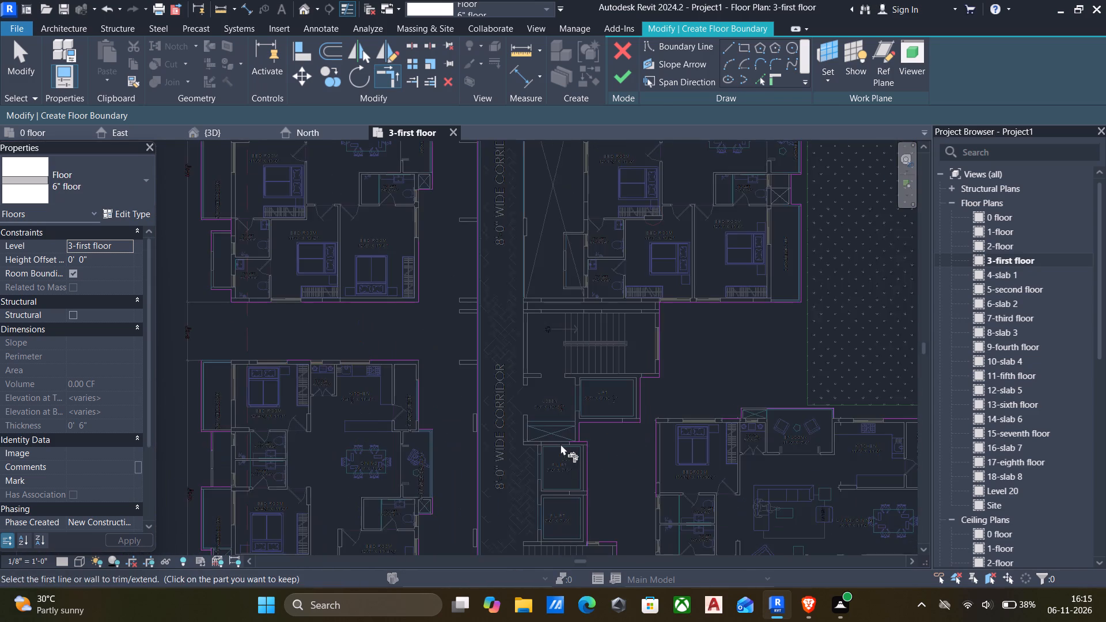
scroll(560, 444, up, 4)
scroll(610, 429, up, 4)
click(601, 412)
click(613, 438)
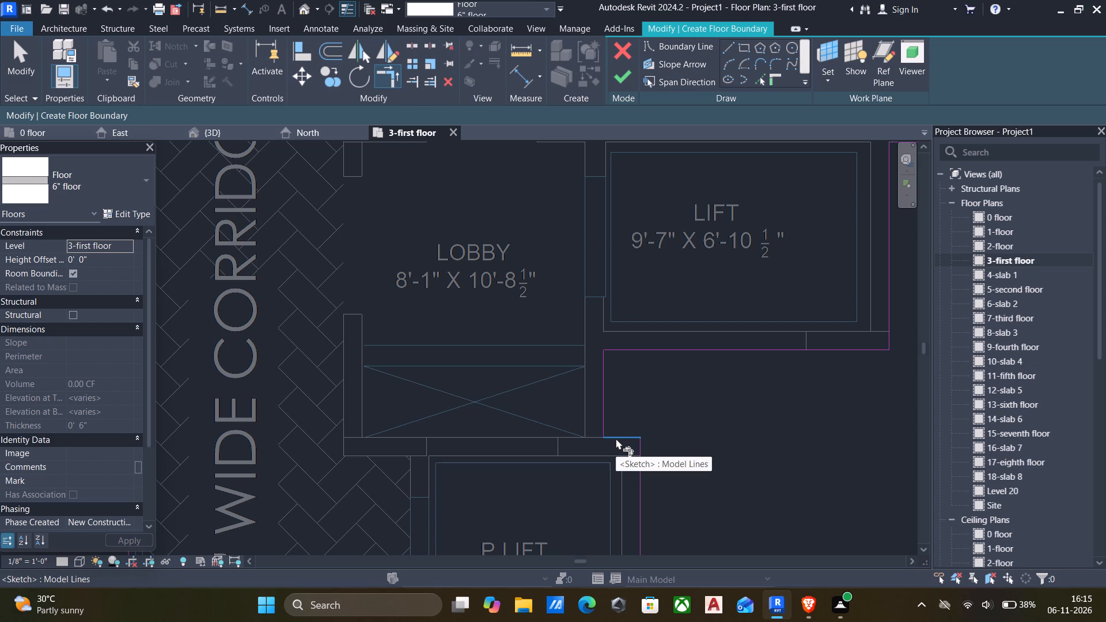
Trim the outer side edge of the two P.LIFTs to the upper edge of the staircase below them.
scroll(634, 468, up, 3)
scroll(639, 463, down, 5)
middle_drag(639, 463, 634, 281)
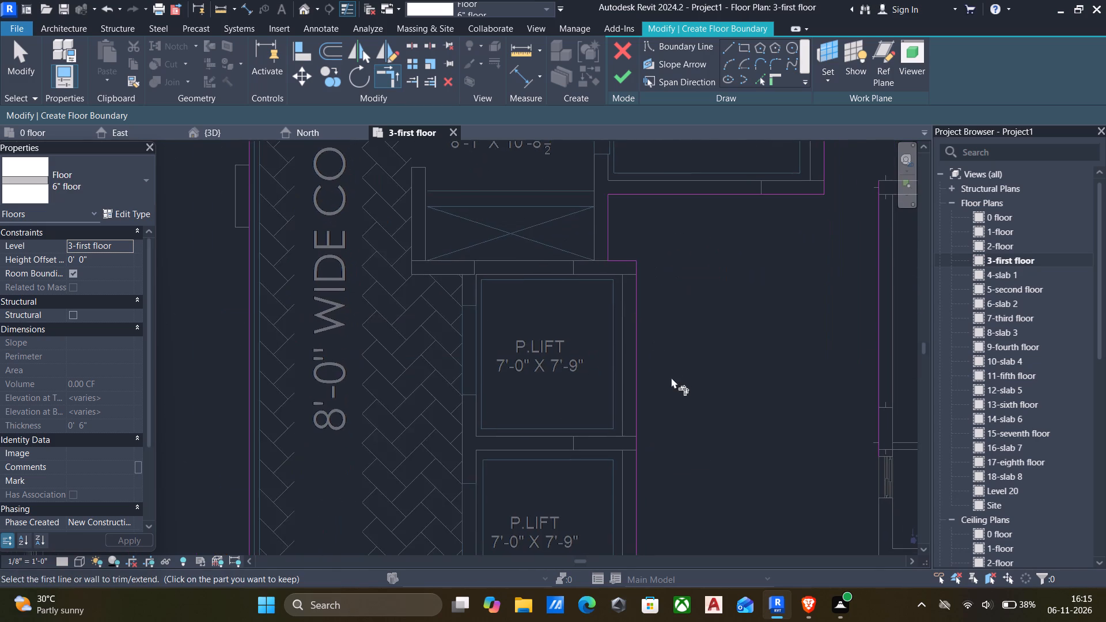
scroll(668, 381, down, 5)
middle_drag(671, 396, 665, 309)
scroll(653, 390, up, 4)
click(643, 393)
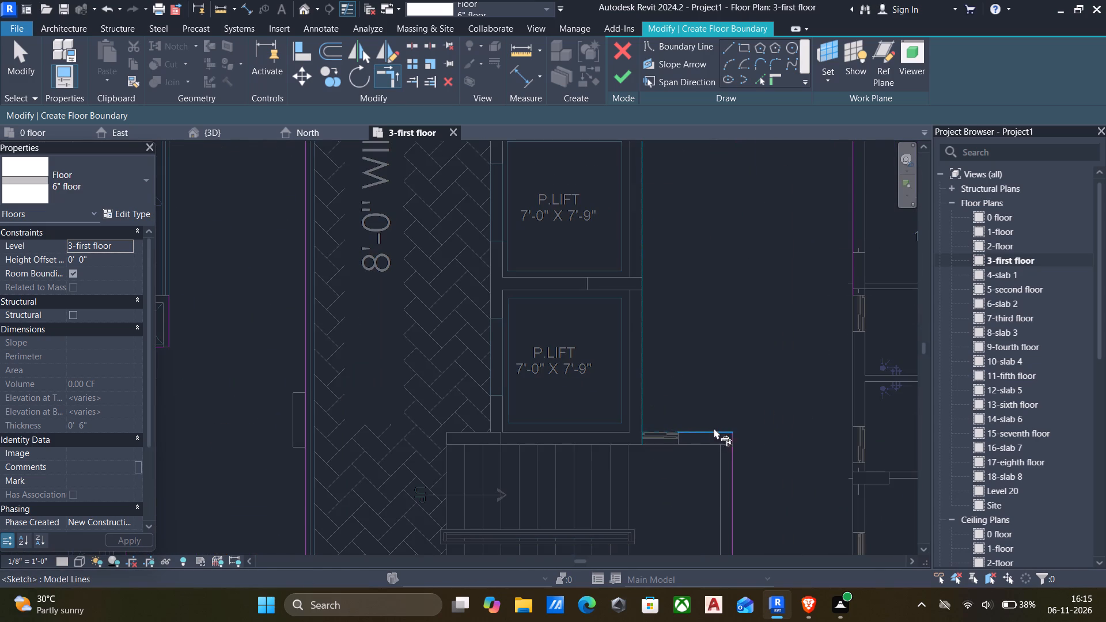
click(718, 435)
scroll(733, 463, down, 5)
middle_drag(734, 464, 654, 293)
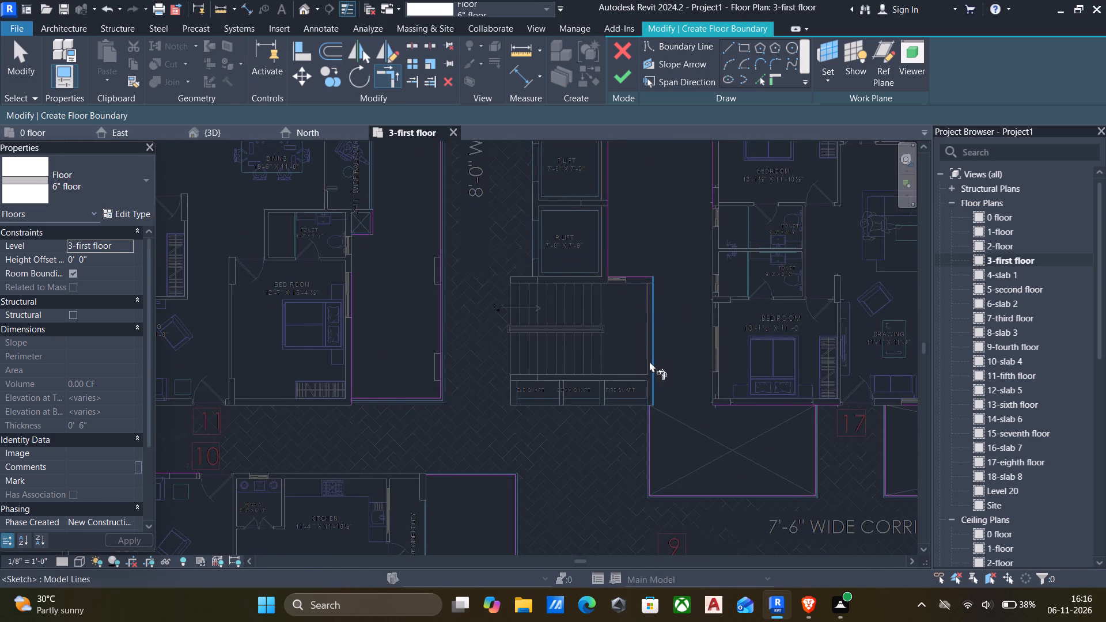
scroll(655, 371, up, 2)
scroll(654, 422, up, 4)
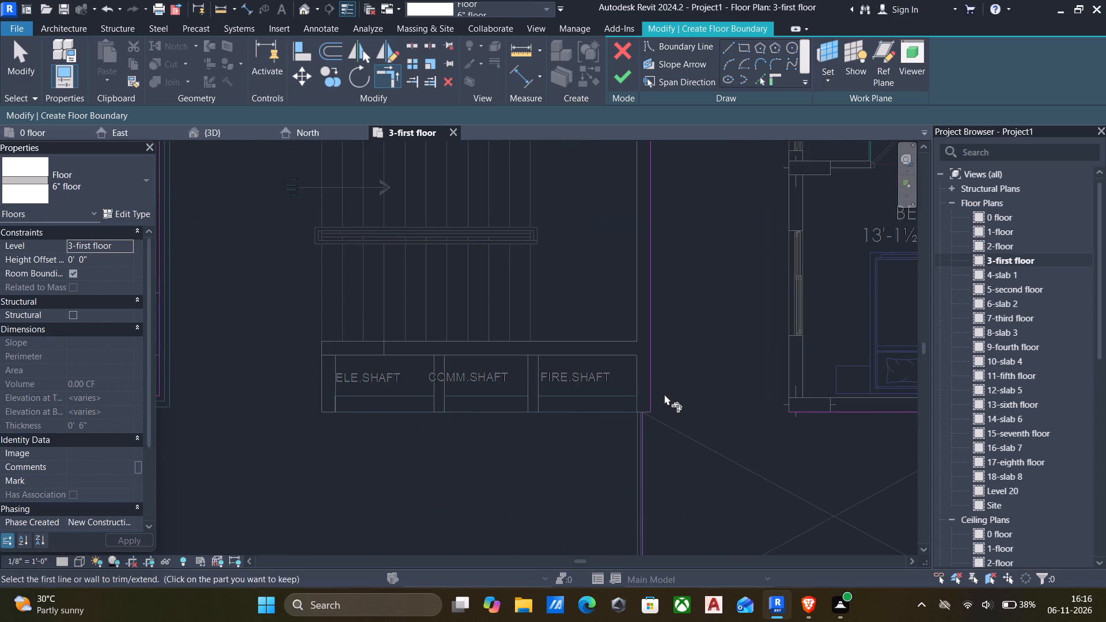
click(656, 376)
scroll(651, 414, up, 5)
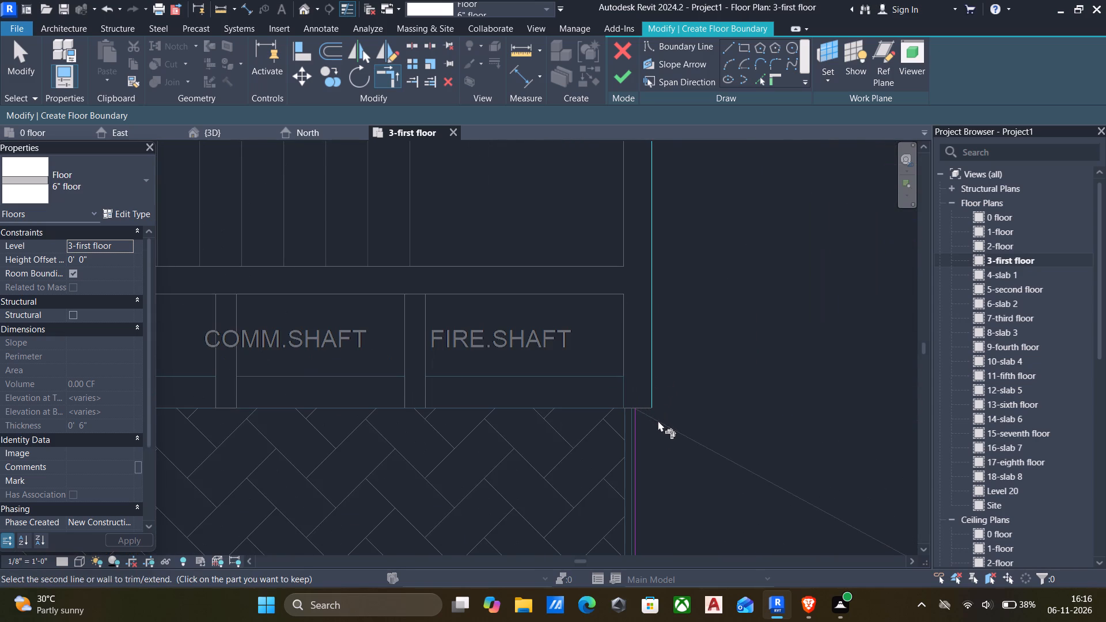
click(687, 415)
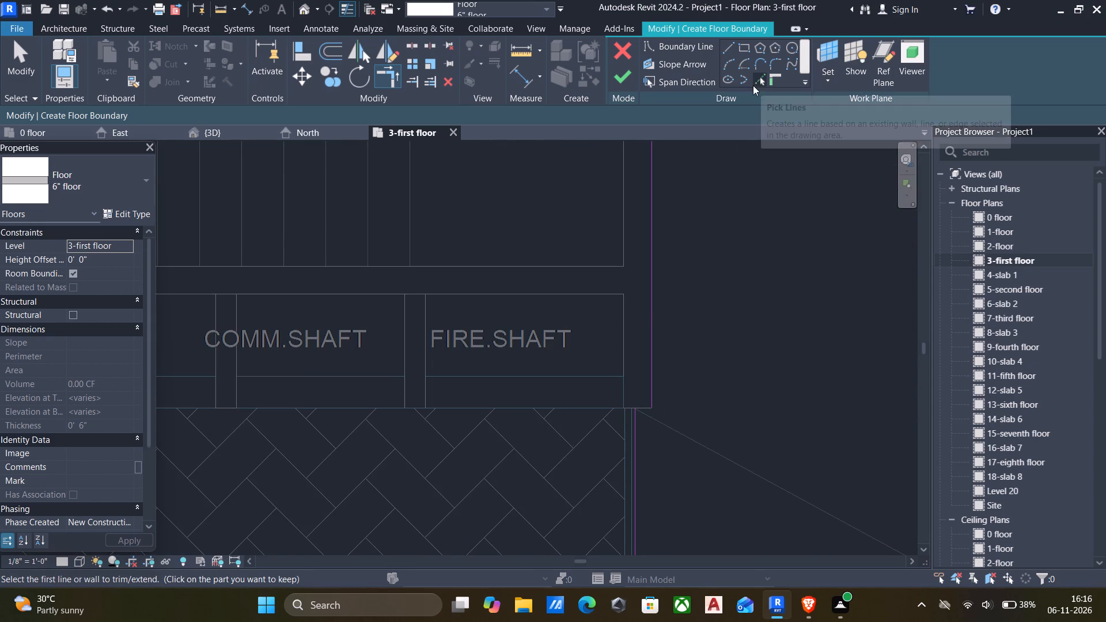
Pick the short lower edge at the FIRE.SHAFT corner as a boundary line and trim it to the crossed void's side edge.
click(756, 80)
scroll(636, 416, up, 7)
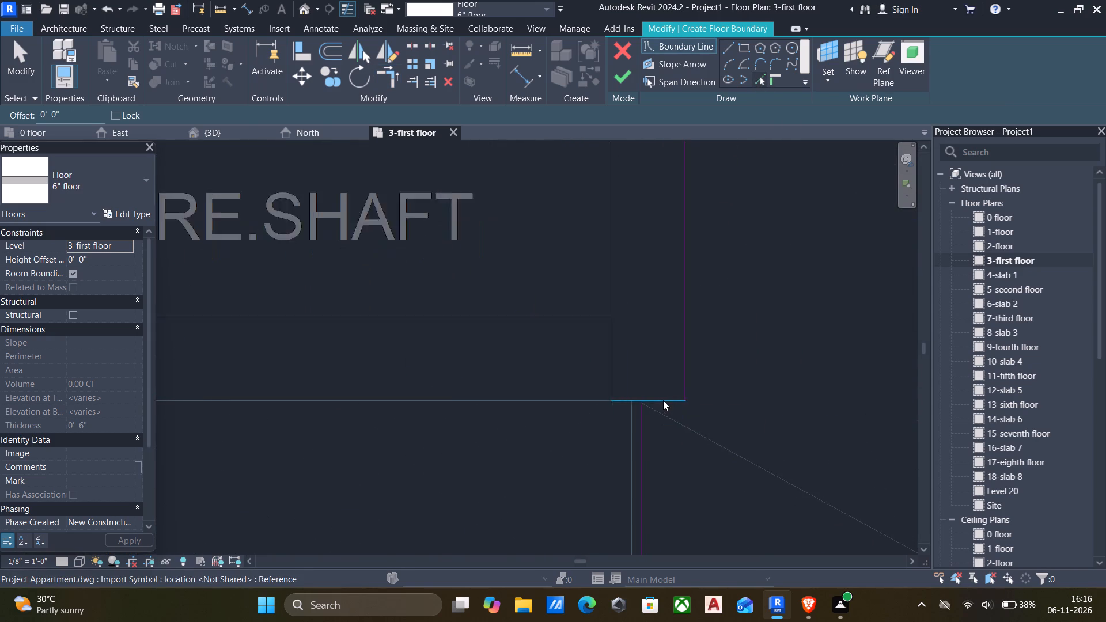
scroll(663, 400, up, 1)
click(663, 400)
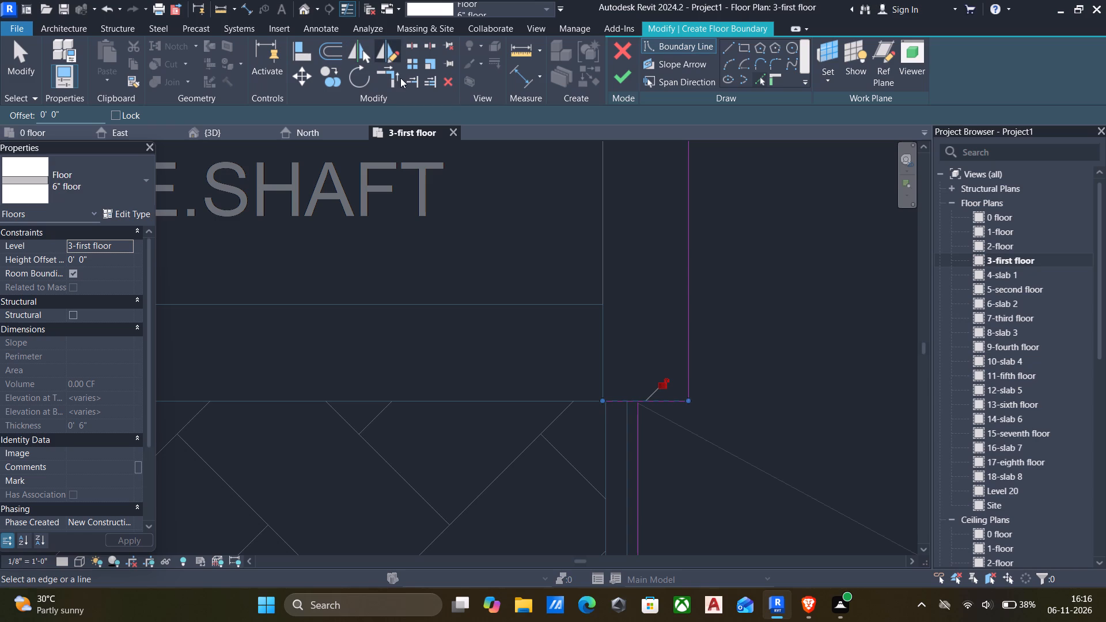
click(388, 75)
scroll(707, 390, up, 4)
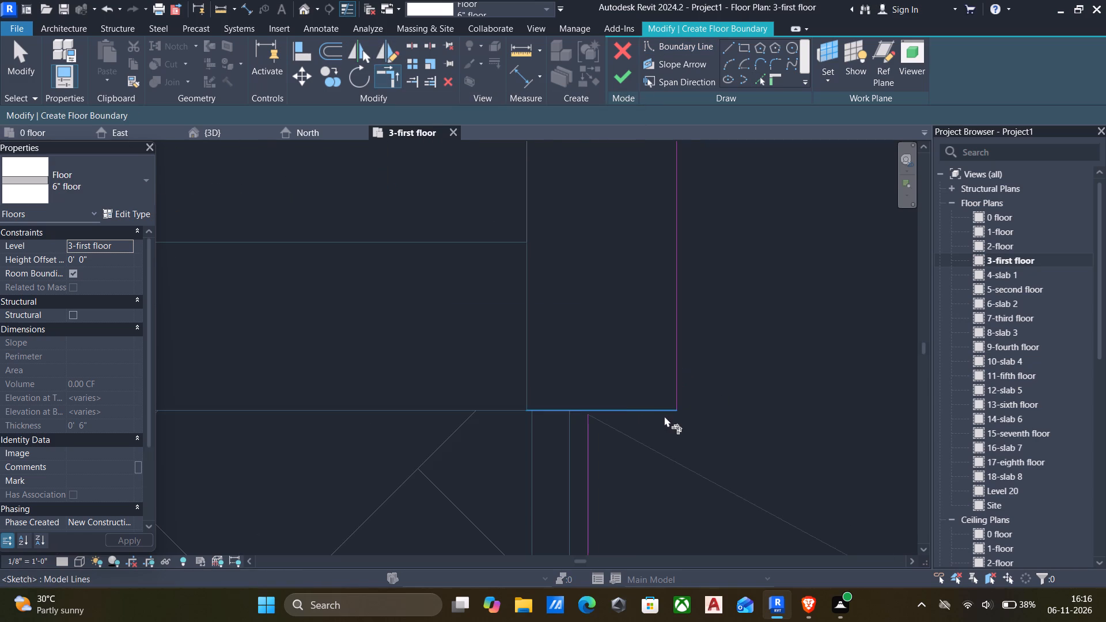
click(631, 408)
click(592, 435)
Trim the crossed void's side edge near the 17 label to the lower edge of flat 17's BEDROOM.
scroll(616, 449, down, 12)
middle_drag(645, 459, 572, 272)
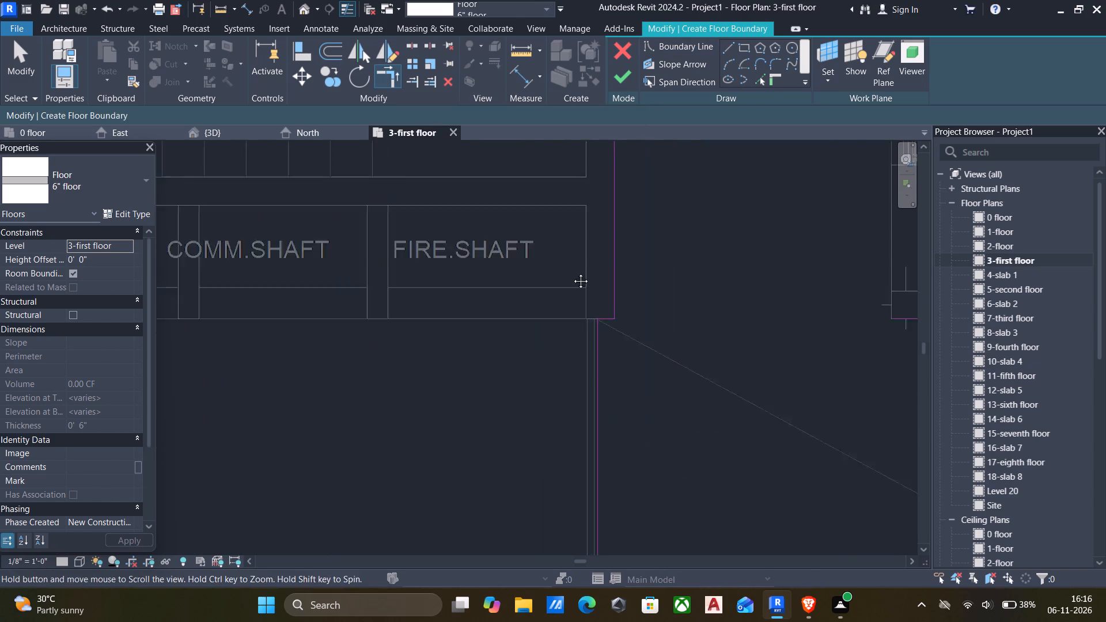
middle_drag(572, 272, 542, 240)
scroll(553, 291, down, 11)
scroll(736, 342, up, 11)
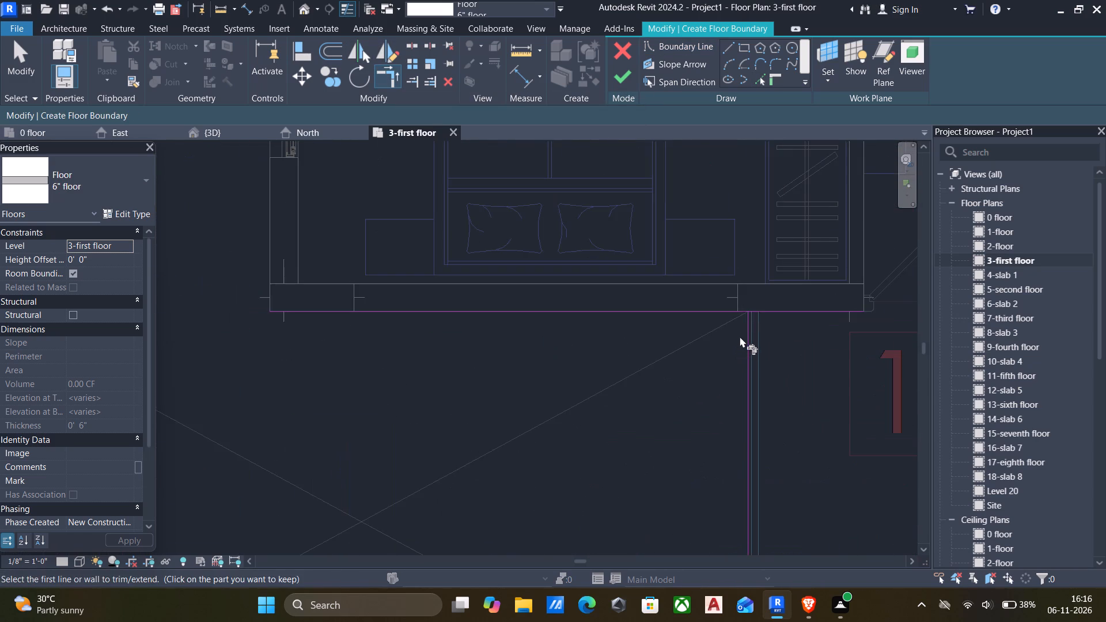
scroll(744, 329, up, 5)
click(751, 317)
click(726, 293)
Trim the lower edge of flat 17's BEDROOM to the flat's side edge facing the staircase.
scroll(711, 306, down, 6)
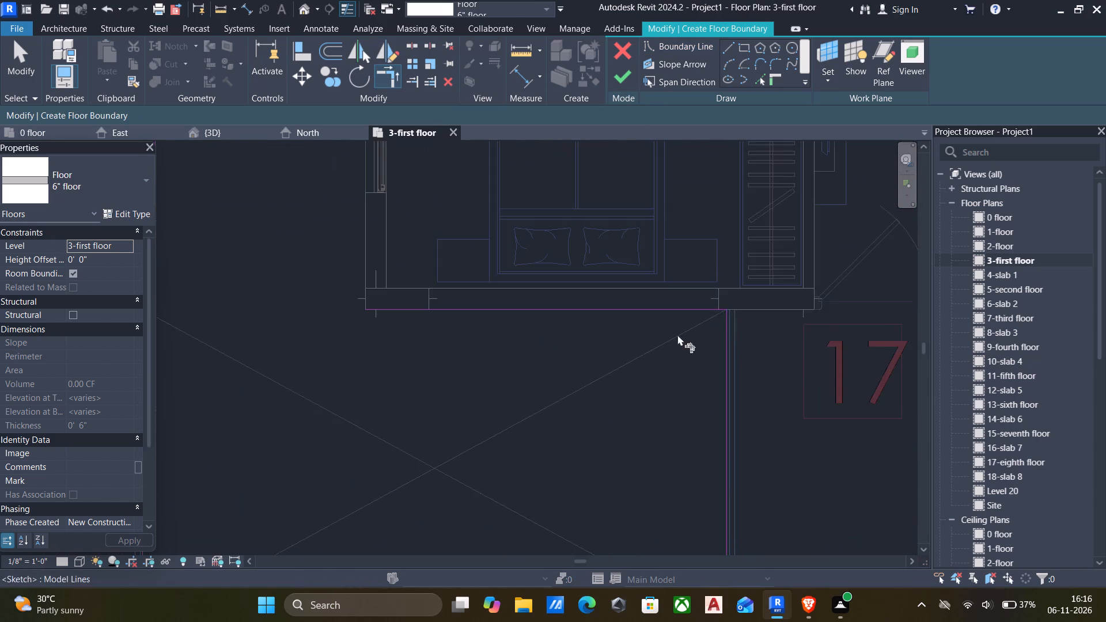
scroll(677, 335, down, 6)
middle_drag(645, 339, 654, 442)
scroll(544, 357, down, 4)
click(575, 398)
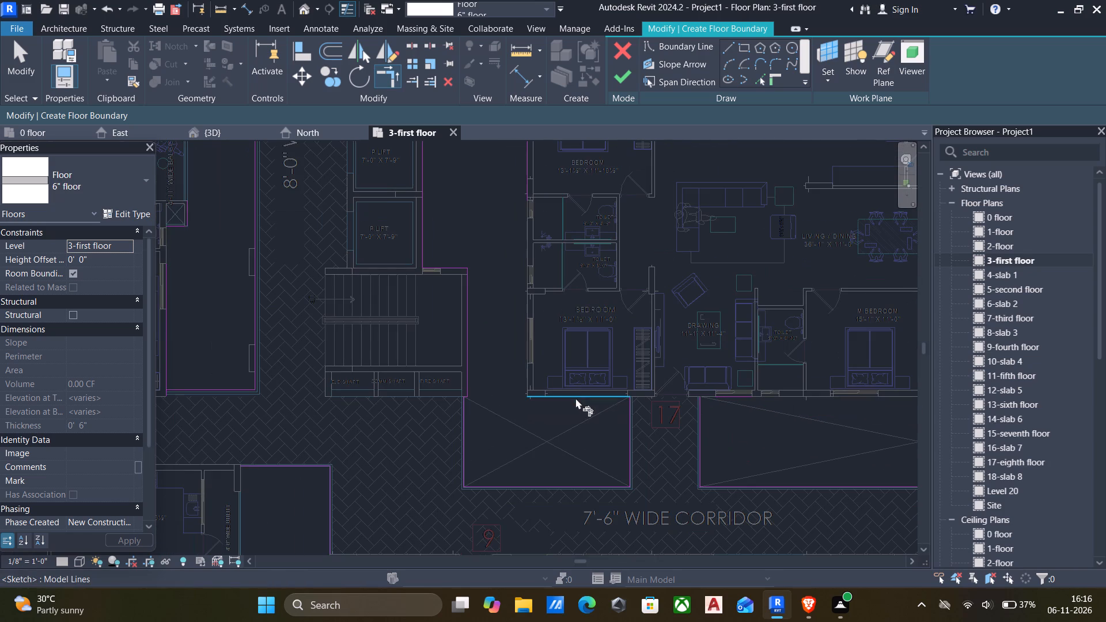
click(525, 164)
Trim flat 17's side edge facing the lifts to the upper edge of the 13'-1½" X 11'-10½" BEDROOM.
scroll(511, 196, down, 5)
middle_drag(507, 205, 509, 228)
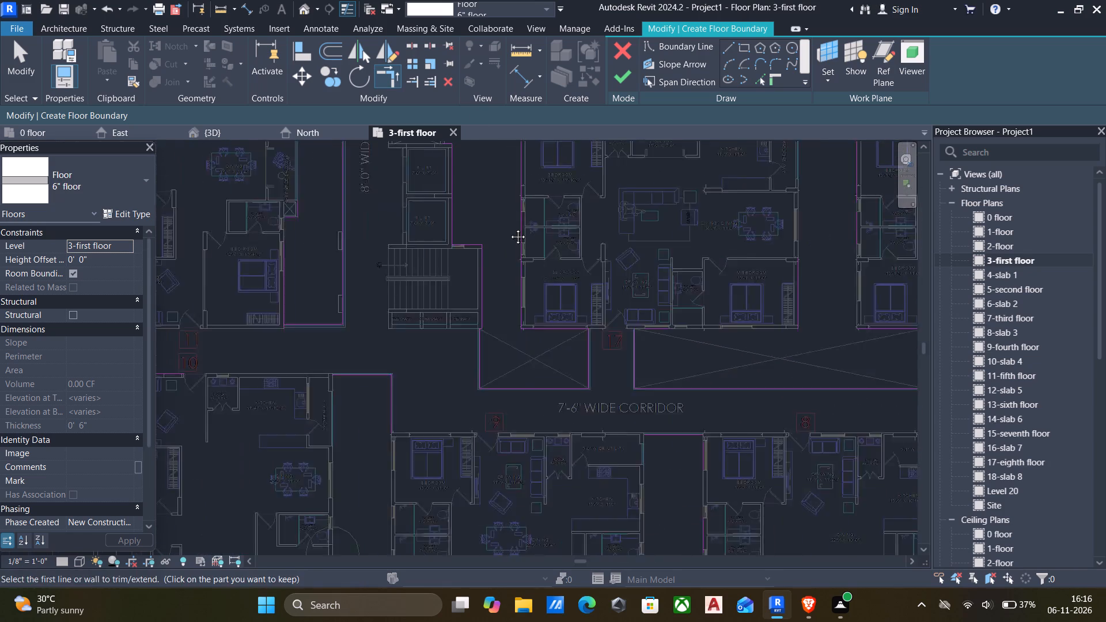
middle_drag(509, 228, 557, 449)
scroll(560, 449, up, 6)
scroll(571, 340, up, 5)
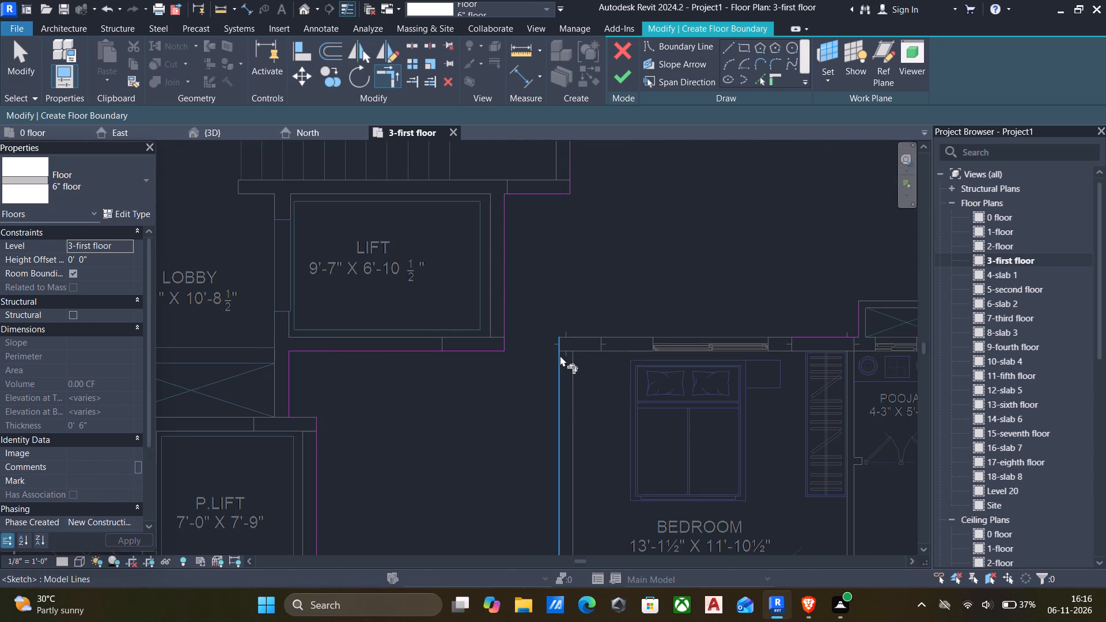
click(560, 355)
click(804, 335)
Trim the side edge of the duct above the 4'-3" X 5'-1" POOJA to the upper edge of the BALCONY.
scroll(679, 339, down, 4)
middle_drag(679, 340, 554, 347)
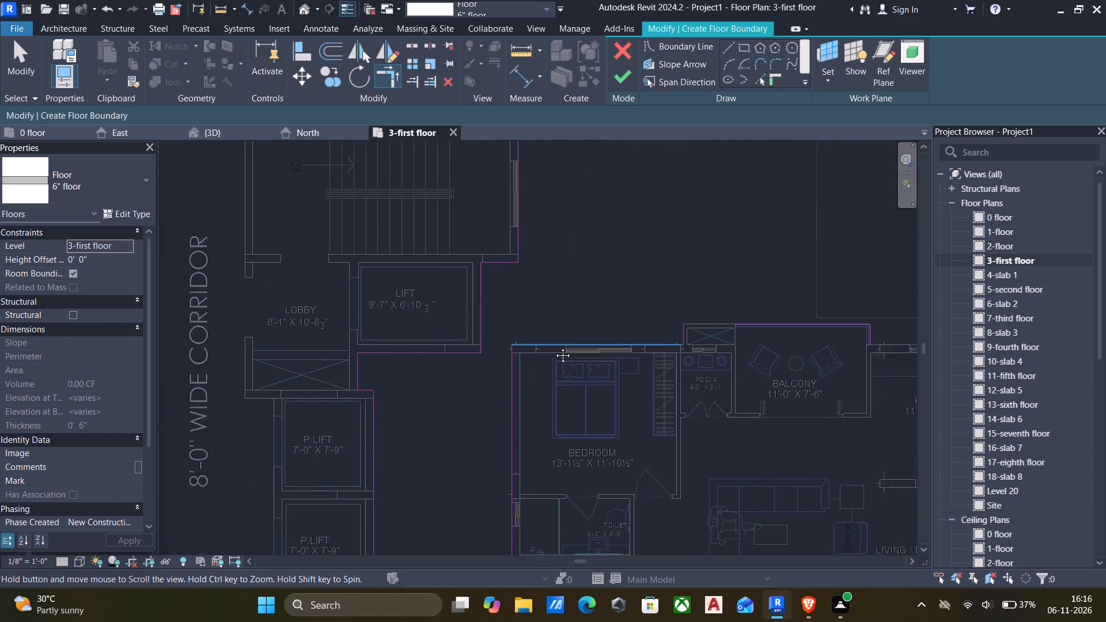
middle_drag(554, 347, 524, 347)
scroll(615, 337, up, 6)
click(625, 320)
click(764, 301)
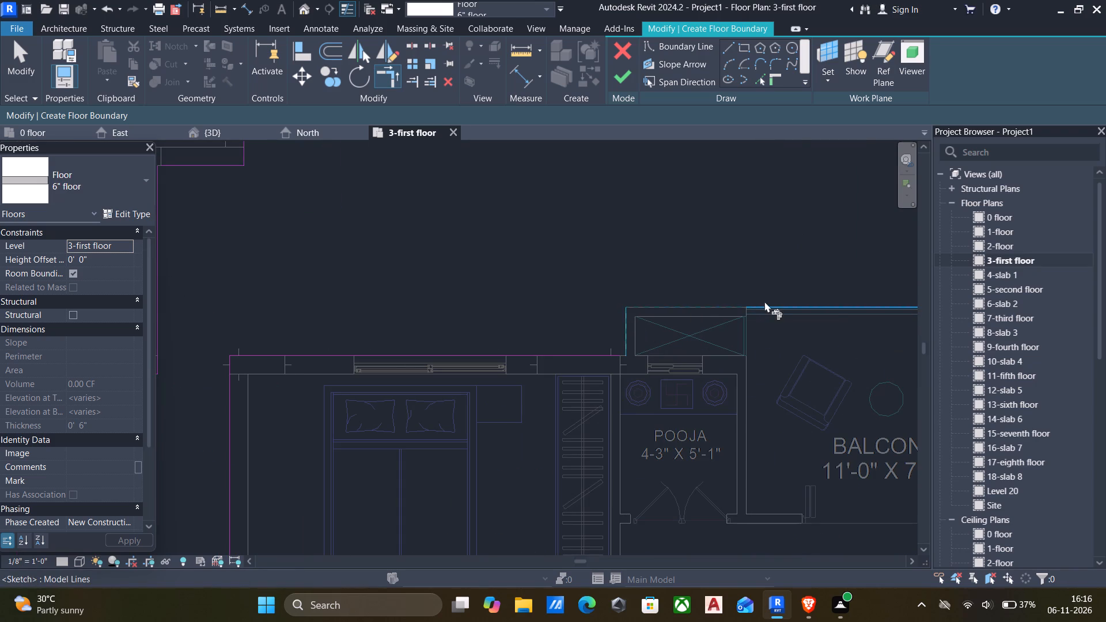
Trim the side edge of flat 17's BALCONY to the upper edge of the 11'-9" X 11'-0" KITCHEN.
scroll(740, 325, down, 5)
middle_drag(734, 330, 388, 321)
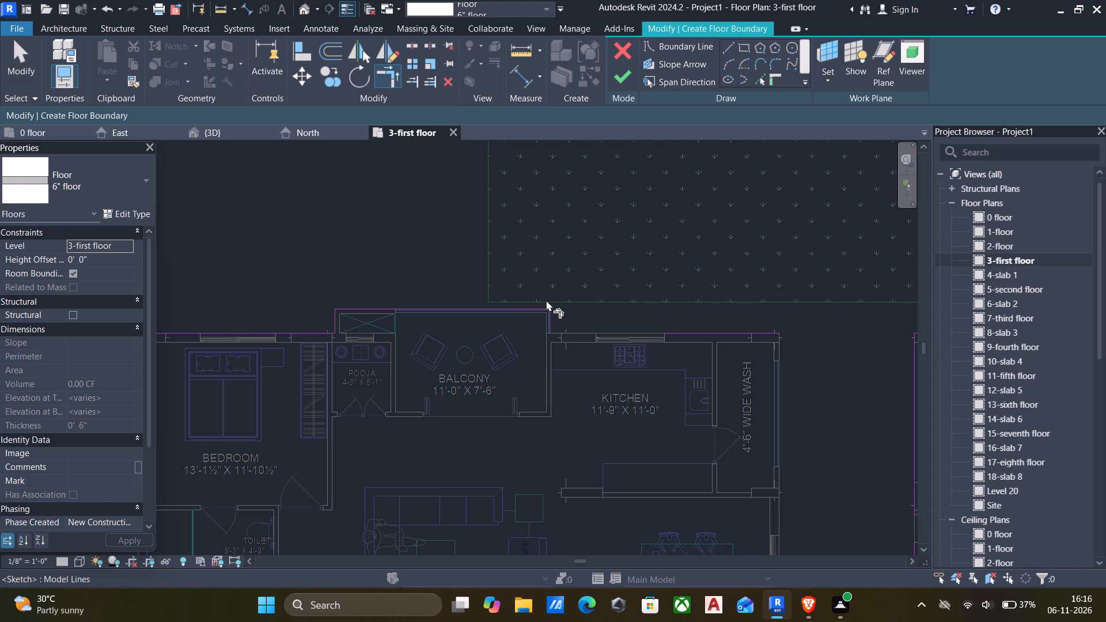
scroll(521, 313, up, 4)
scroll(573, 342, up, 5)
scroll(575, 337, down, 6)
click(574, 331)
click(786, 347)
Trim the upper edge of flat 17's KITCHEN to the flat's side edge beside the 4'-6" WIDE WASH.
scroll(783, 347, down, 5)
middle_drag(781, 350, 444, 344)
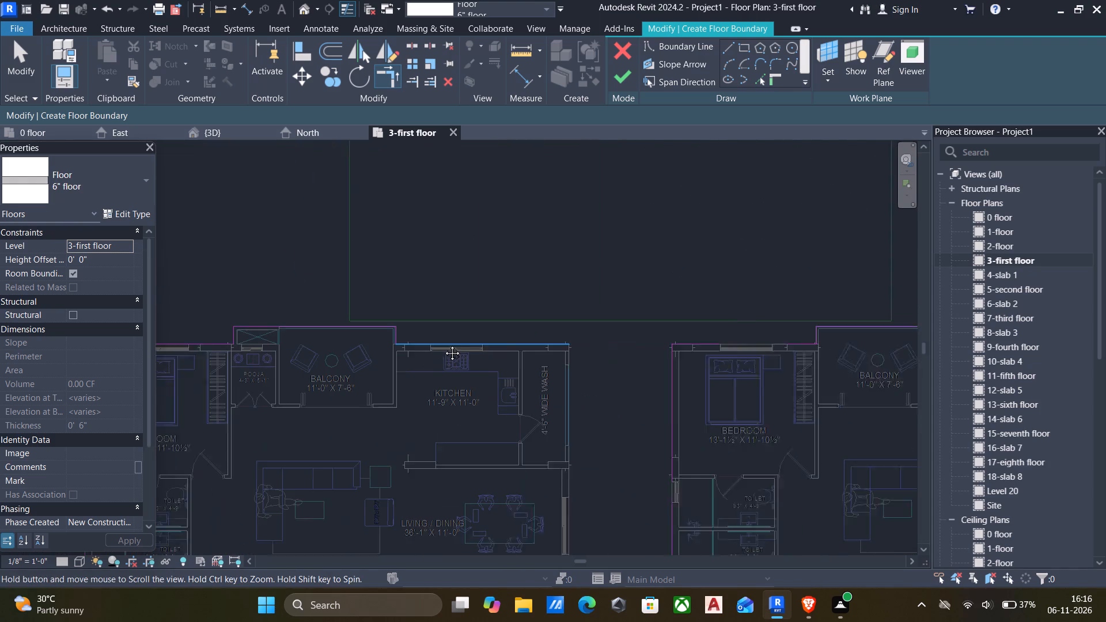
middle_drag(444, 344, 439, 344)
scroll(503, 368, down, 1)
middle_drag(506, 374, 554, 248)
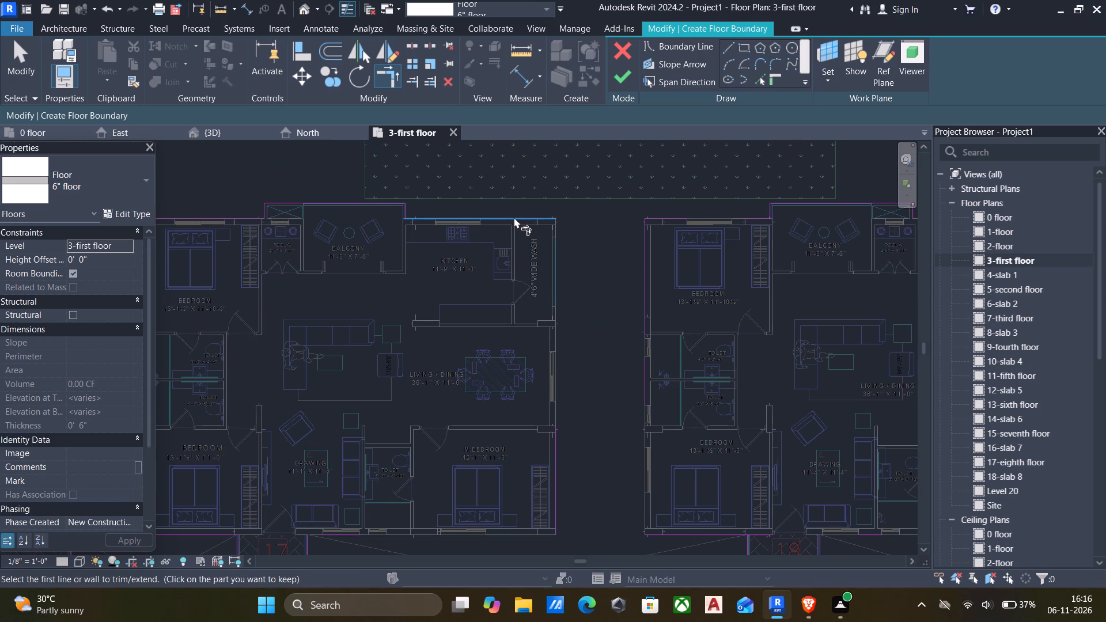
click(514, 216)
click(559, 449)
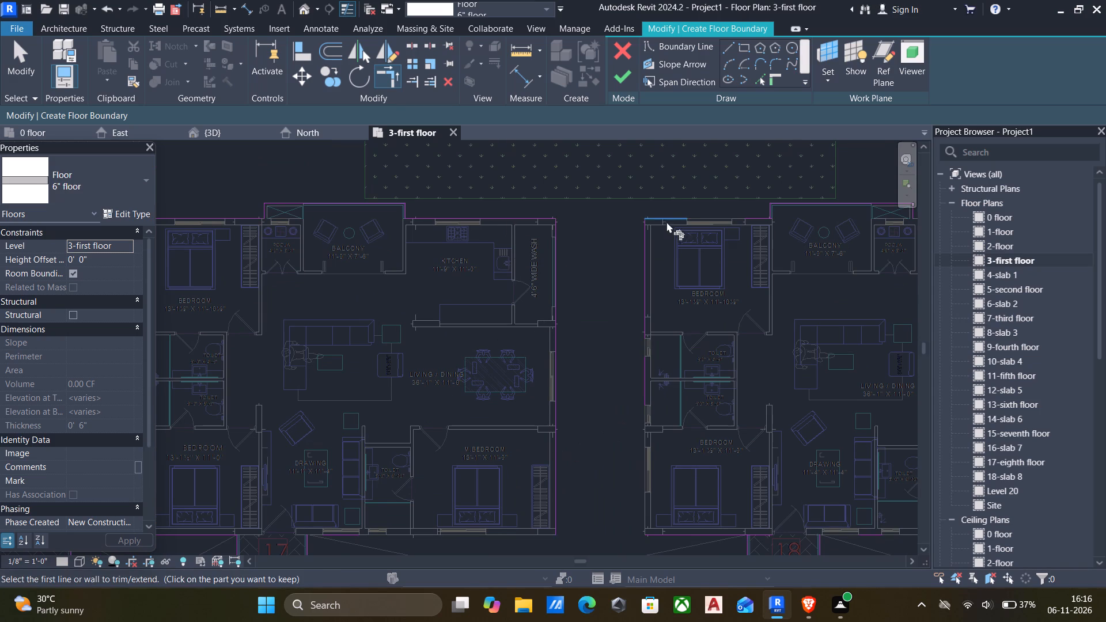
Trim flat 17's side edge facing flat 18 to the lower edge of the 15'-1" X 11'-0" M.BEDROOM and DRAWING.
scroll(607, 390, down, 3)
middle_drag(607, 392, 620, 274)
scroll(569, 381, up, 5)
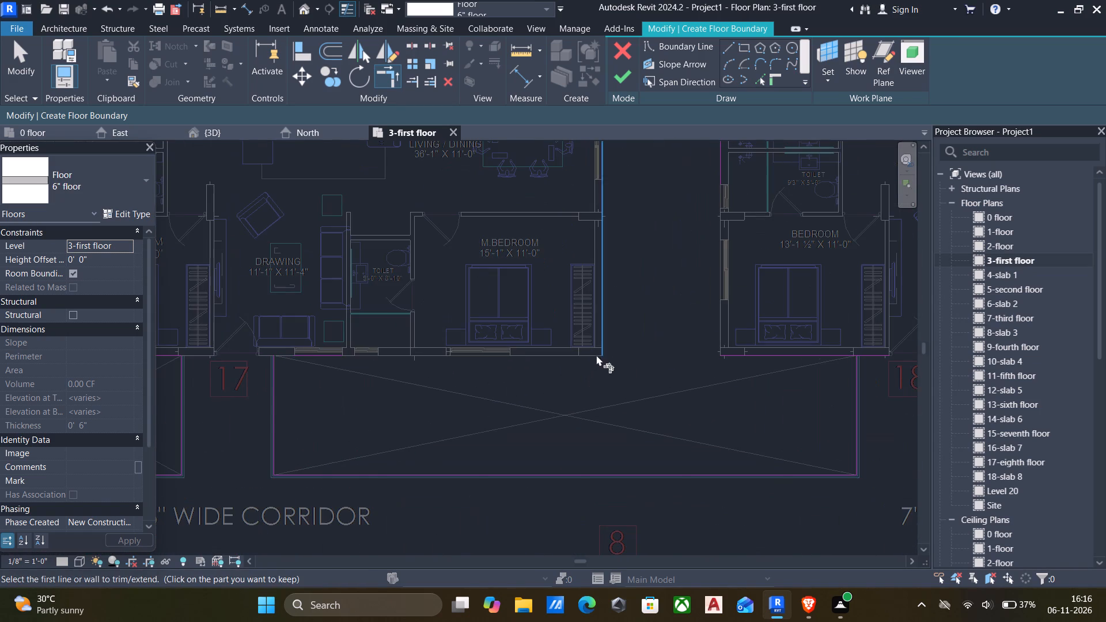
click(601, 333)
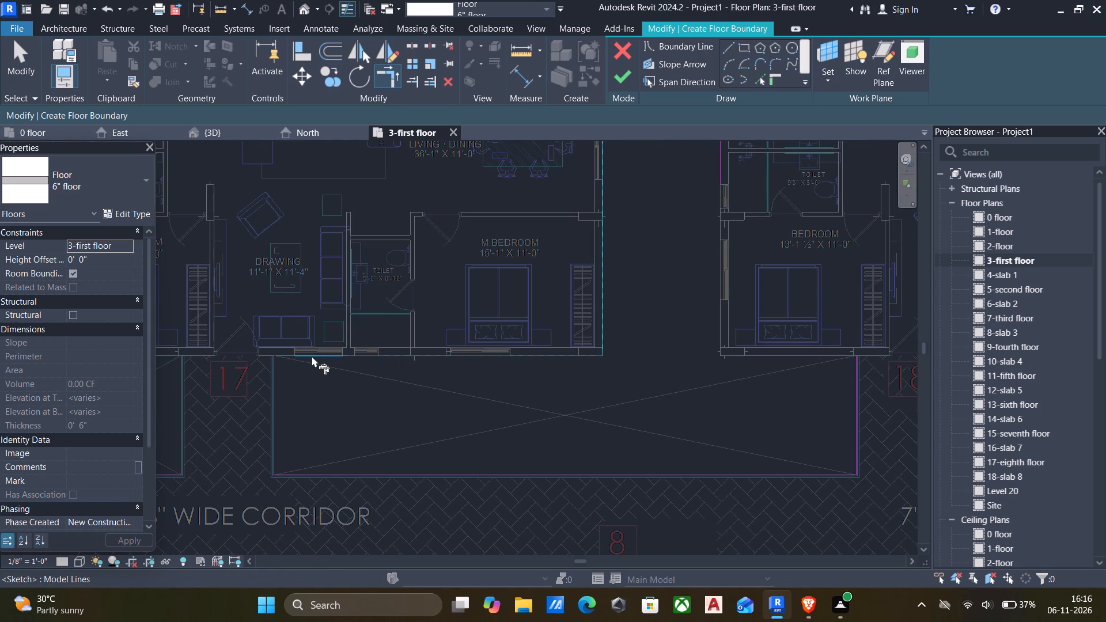
click(312, 356)
Trim the lower edge of flat 17's DRAWING and M.BEDROOM to the adjoining crossed void's side edge near the 17 label.
scroll(302, 361, up, 3)
click(311, 354)
click(259, 372)
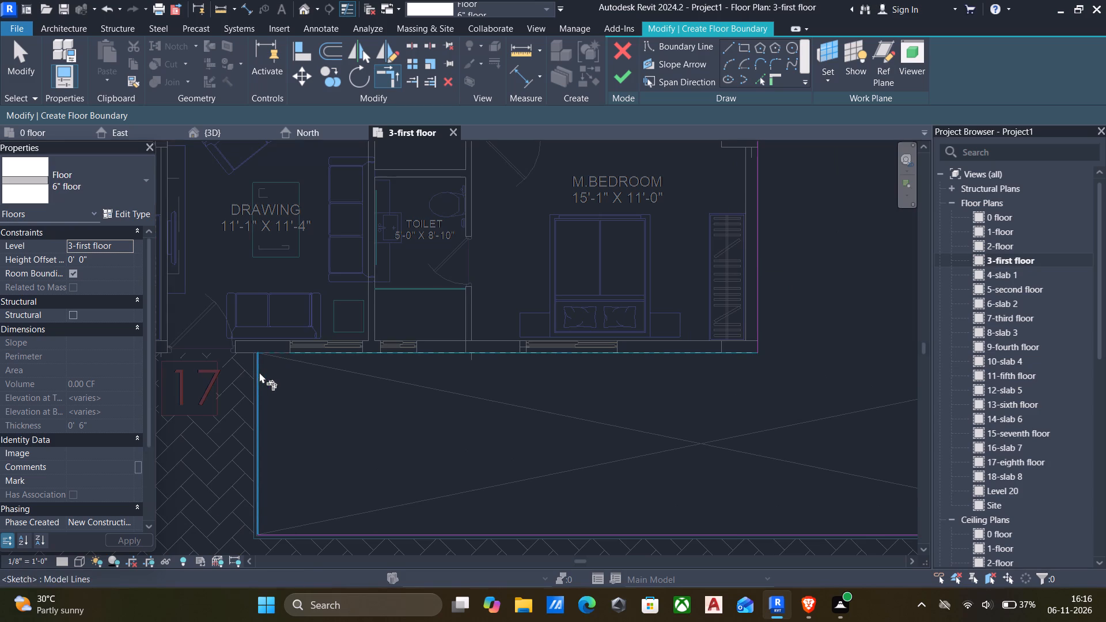
Trim the same crossed void's opposite side edge, near the 18 label, to the lower edge of flat 18's BEDROOM.
scroll(285, 407, down, 4)
scroll(298, 487, up, 4)
scroll(297, 486, down, 6)
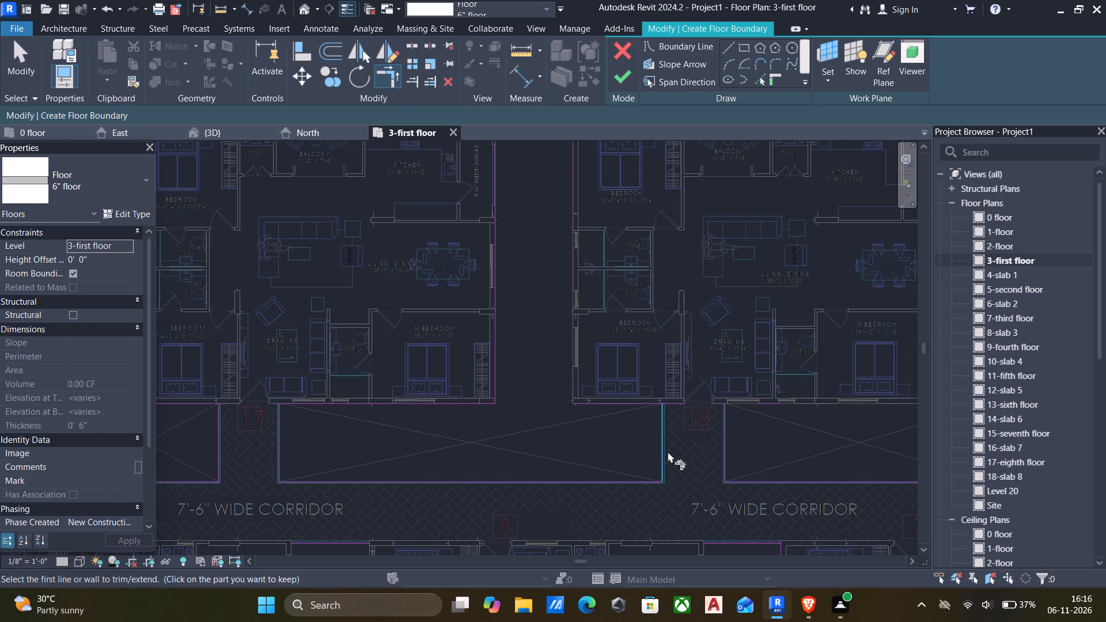
scroll(648, 468, up, 3)
click(669, 381)
click(638, 369)
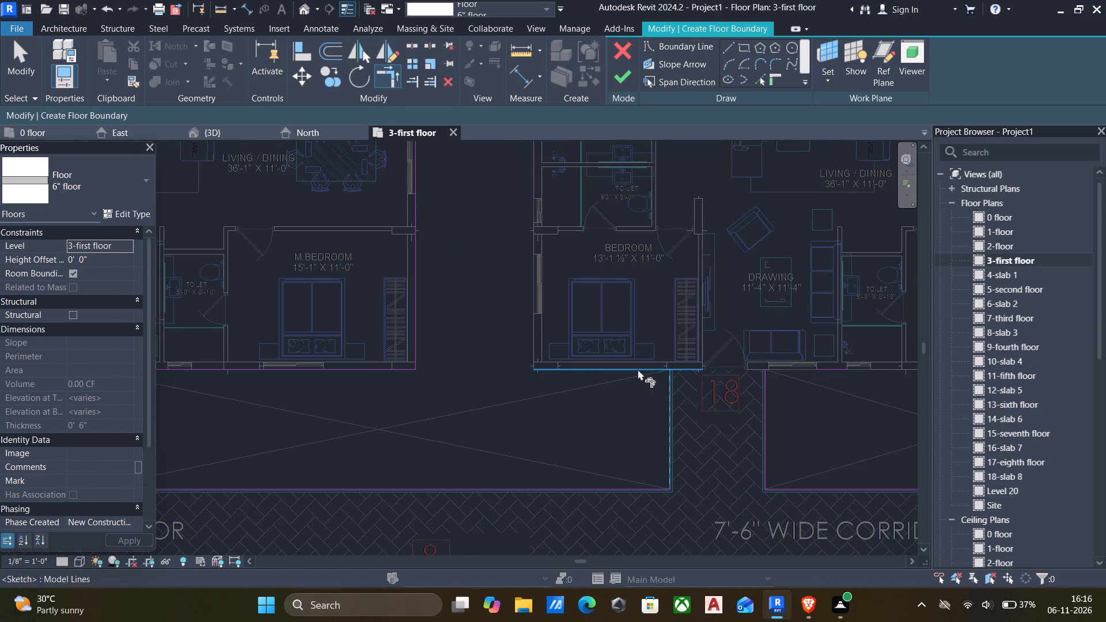
Trim the lower edge of flat 18's 13'-1½" X 11'-0" BEDROOM to the flat's side edge facing flat 17.
scroll(607, 376, down, 4)
middle_drag(603, 385, 609, 473)
scroll(605, 462, up, 1)
click(605, 460)
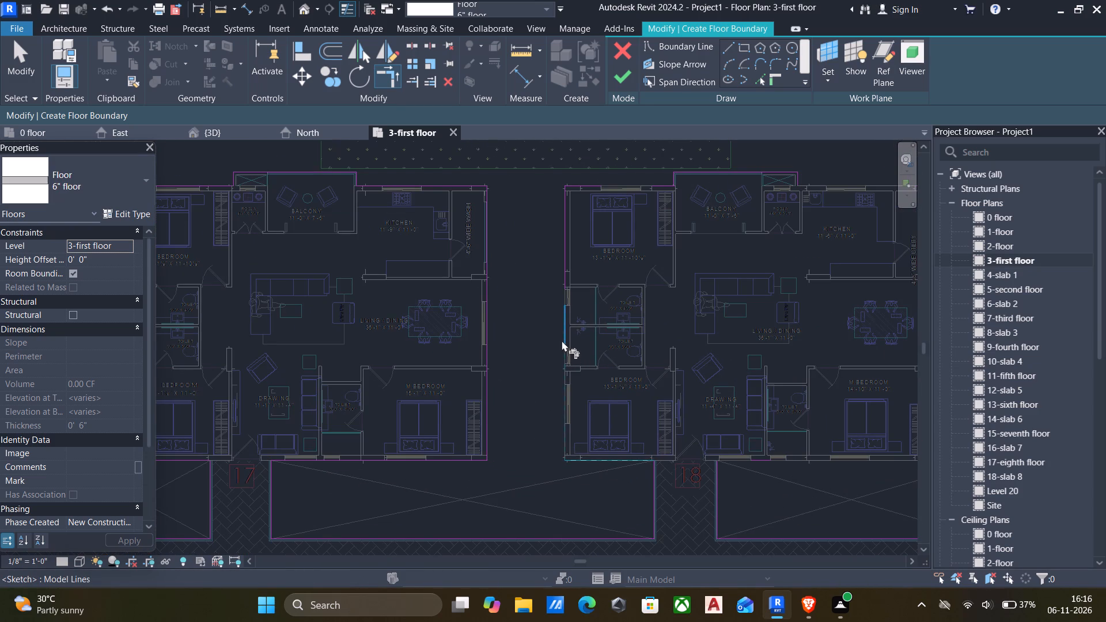
click(562, 340)
Trim the side edge of the duct above the 4'-6" X 5'-1" POOJA to the upper edge of flat 18's KITCHEN.
scroll(668, 175, up, 4)
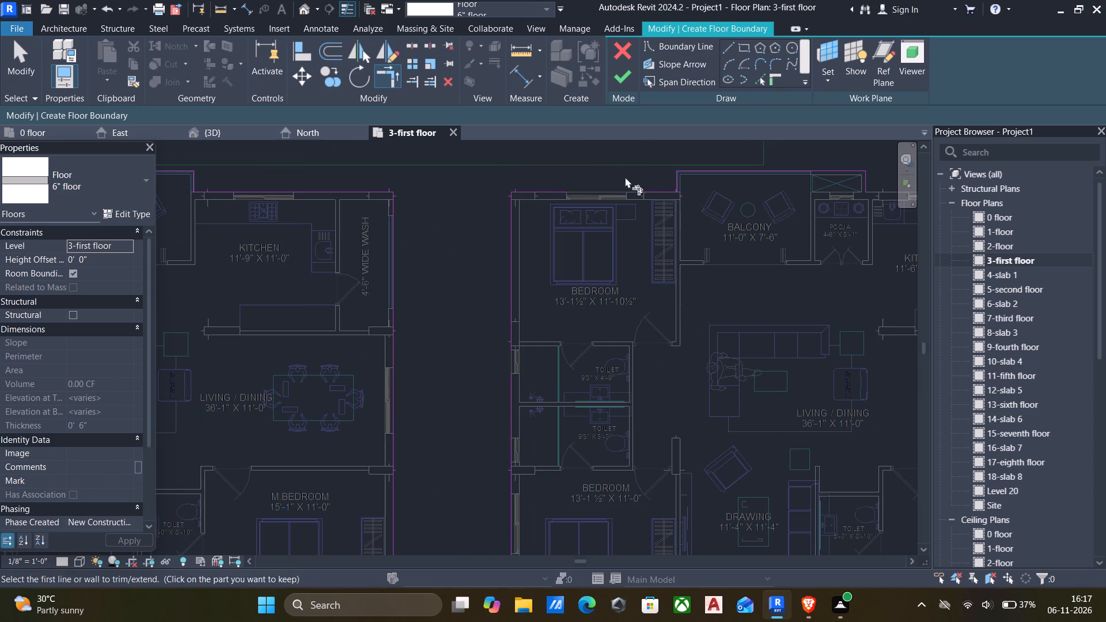
scroll(666, 188, down, 4)
middle_drag(666, 188, 566, 231)
scroll(692, 207, up, 6)
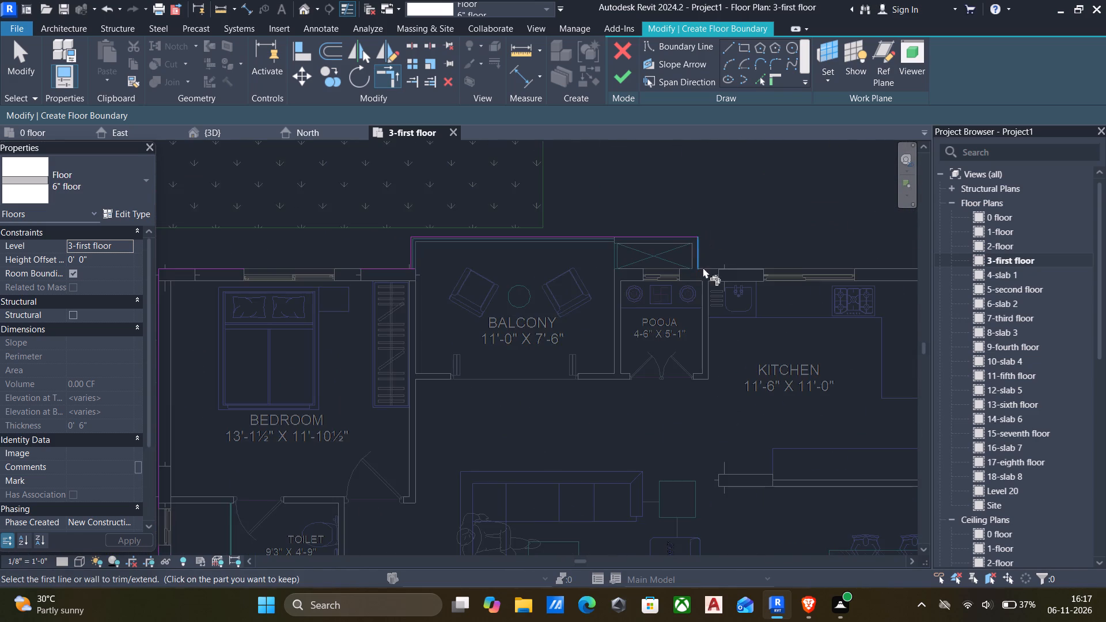
scroll(703, 267, down, 1)
middle_drag(703, 267, 527, 271)
click(523, 260)
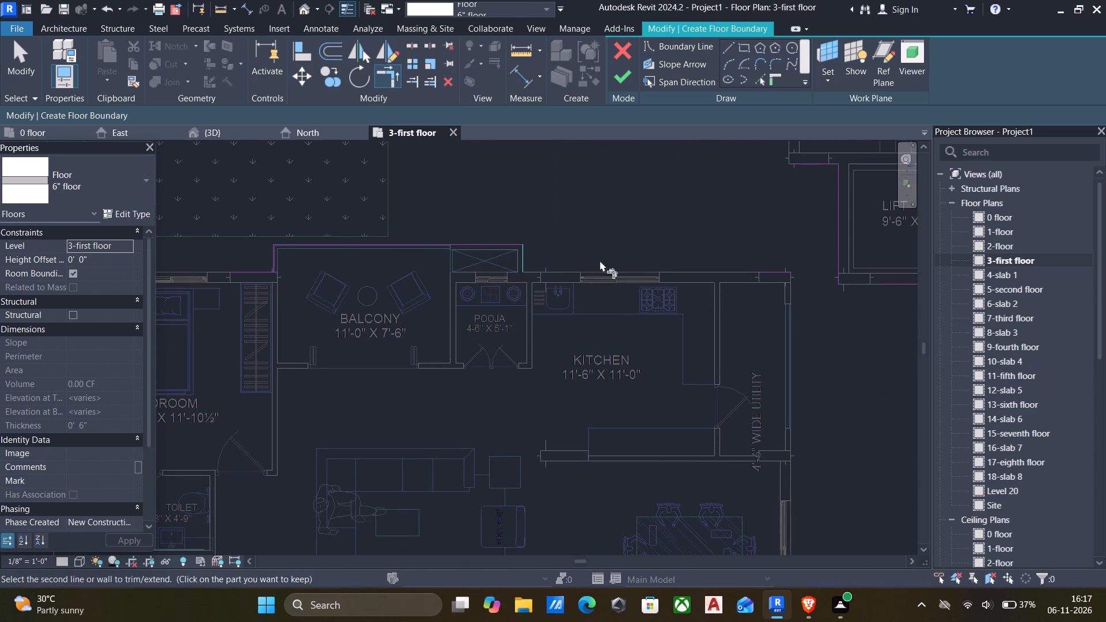
click(782, 272)
Trim the upper edge of flat 18's 11'-6" X 11'-0" KITCHEN to the flat's side edge facing the lifts.
scroll(781, 280, down, 3)
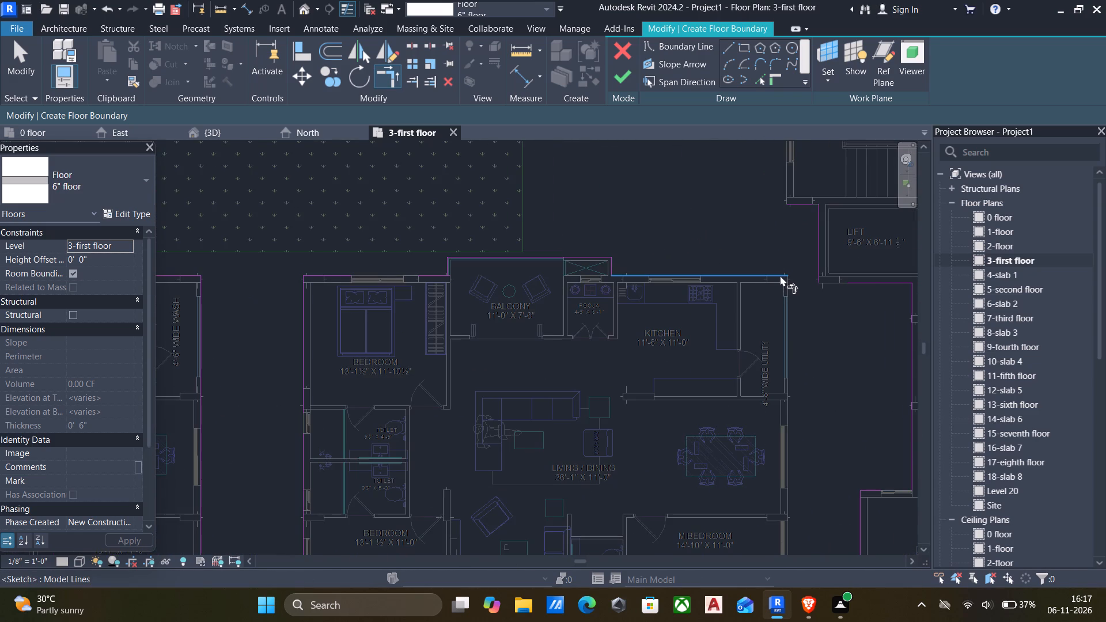
click(779, 275)
scroll(777, 325, down, 4)
middle_drag(772, 356, 766, 308)
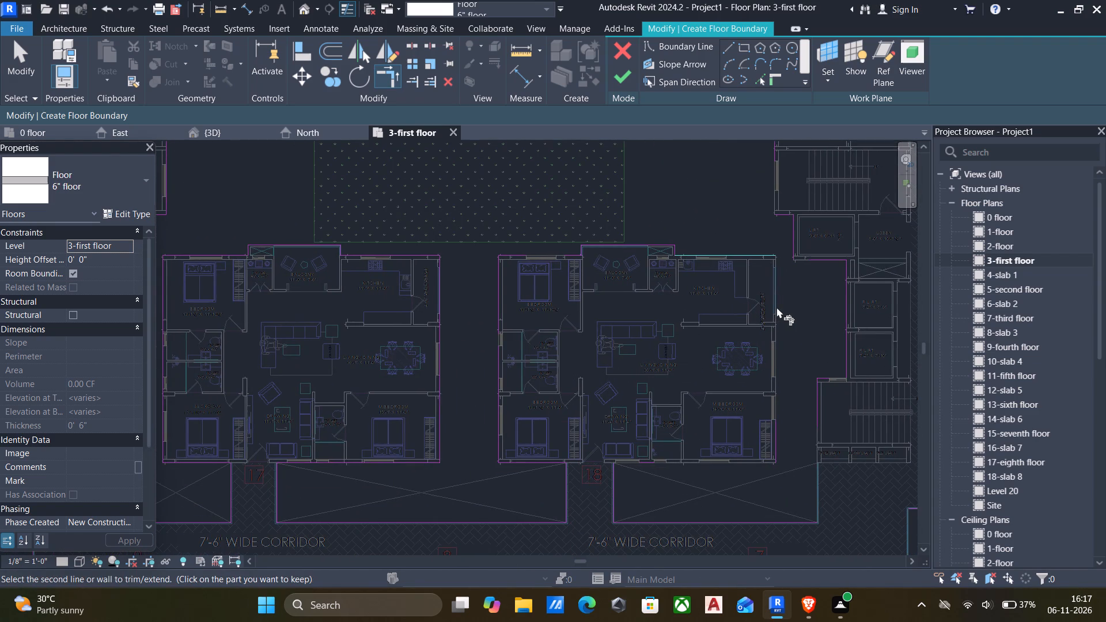
scroll(781, 382, up, 4)
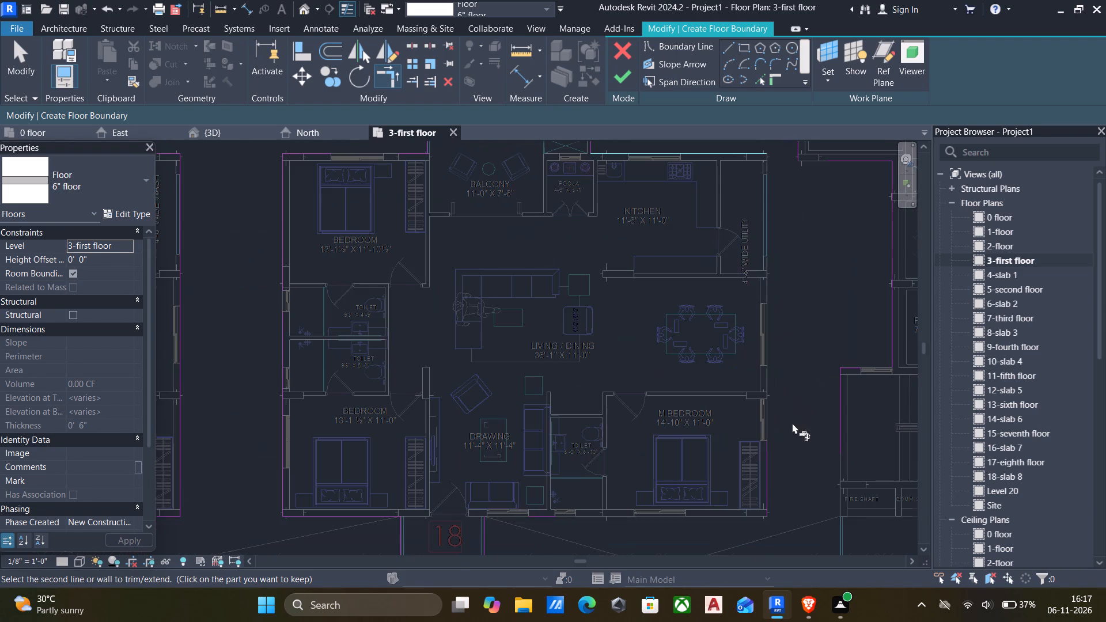
click(769, 465)
Trim flat 18's side edge facing the lifts to the lower edge of the 14'-10" X 11'-0" M.BEDROOM.
scroll(663, 477, down, 4)
middle_drag(663, 479, 679, 447)
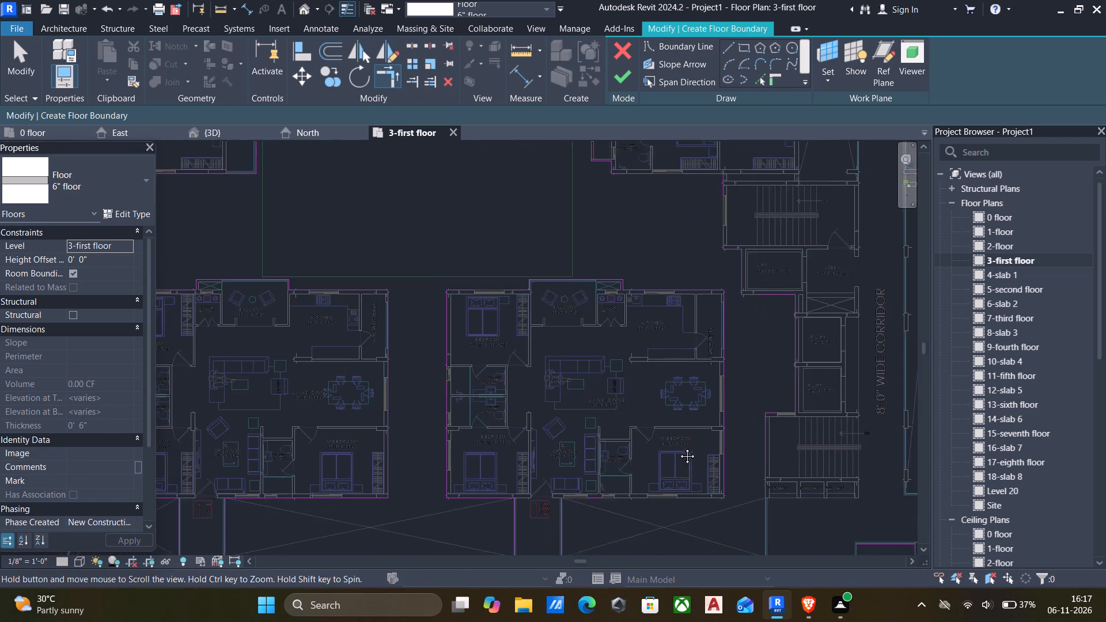
middle_drag(679, 447, 682, 449)
scroll(712, 481, up, 6)
click(769, 408)
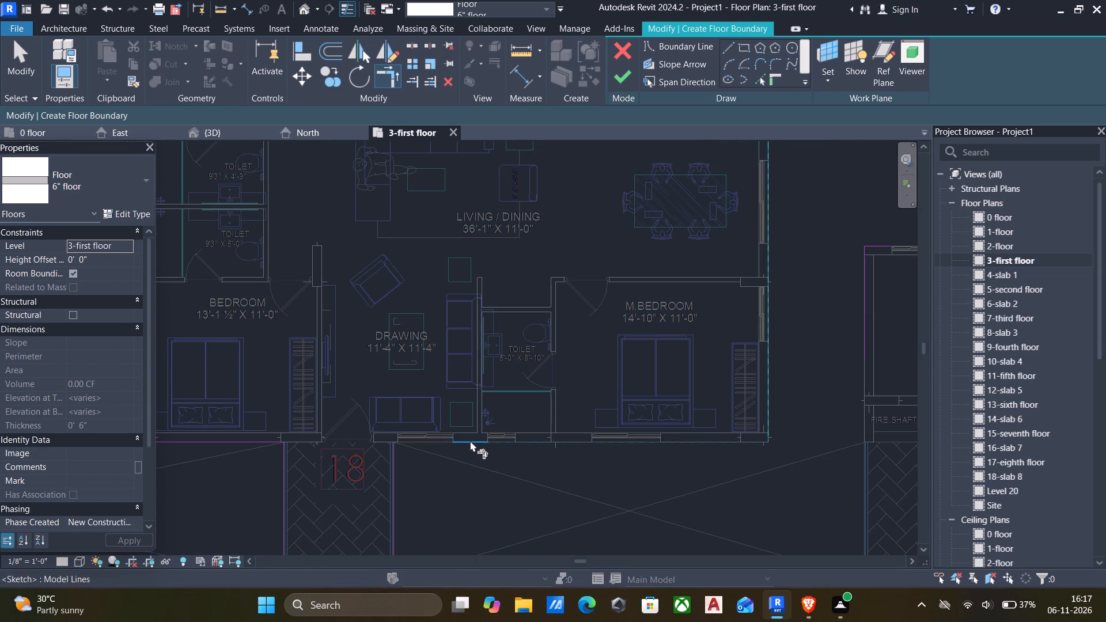
click(467, 437)
Trim the lower edge of flat 18's M.BEDROOM and DRAWING to the crossed void's side edge near the 18 label.
click(463, 442)
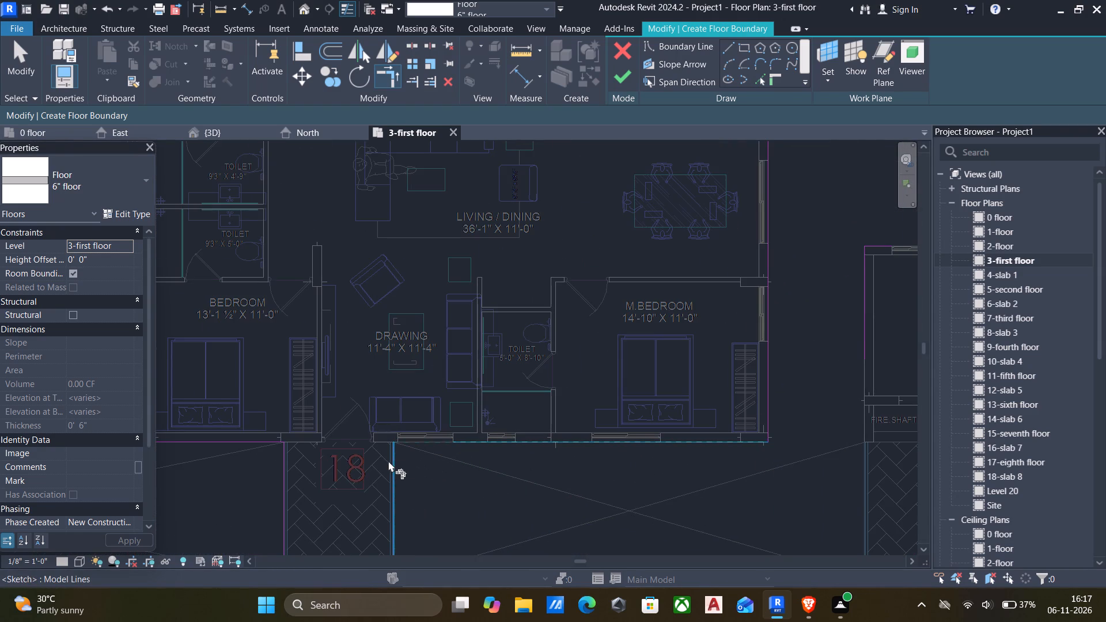
click(391, 462)
Trim the lower edge of the crossed void between the 18 label and FIRE SHAFT to the staircase's side edge.
scroll(412, 465, down, 6)
middle_drag(418, 469, 441, 273)
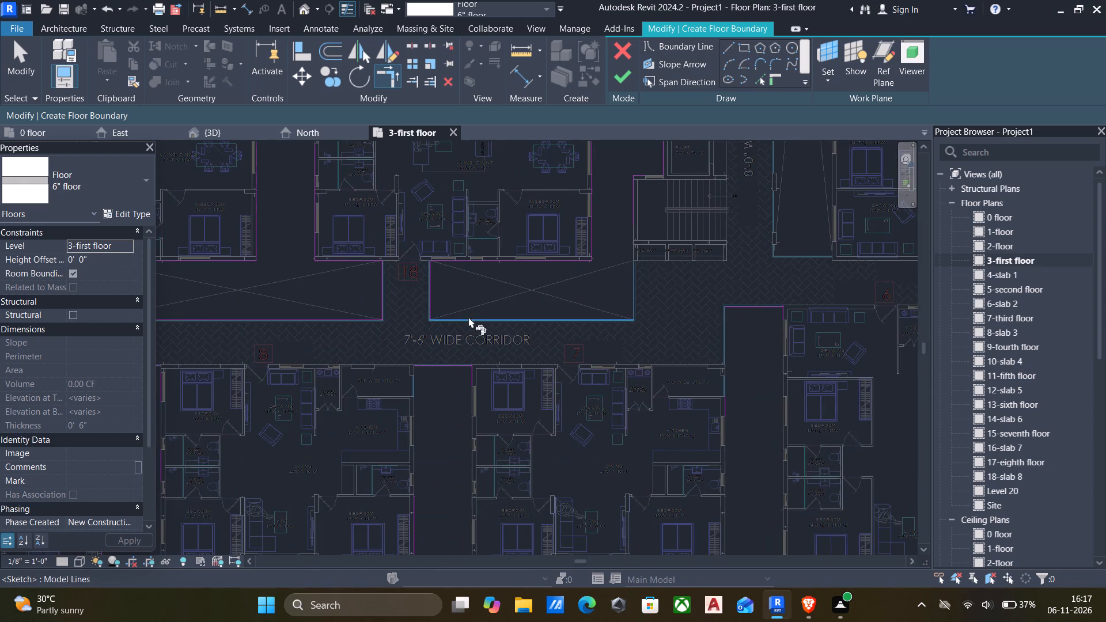
middle_drag(481, 316, 416, 429)
scroll(533, 394, up, 6)
scroll(573, 447, up, 4)
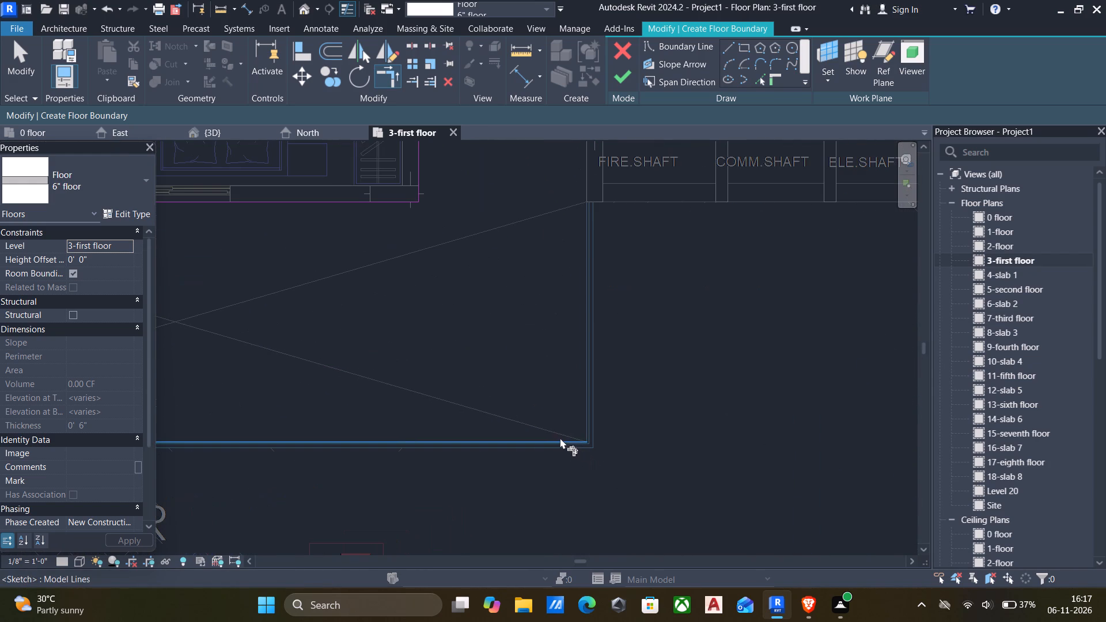
click(560, 438)
scroll(562, 372, down, 6)
click(575, 221)
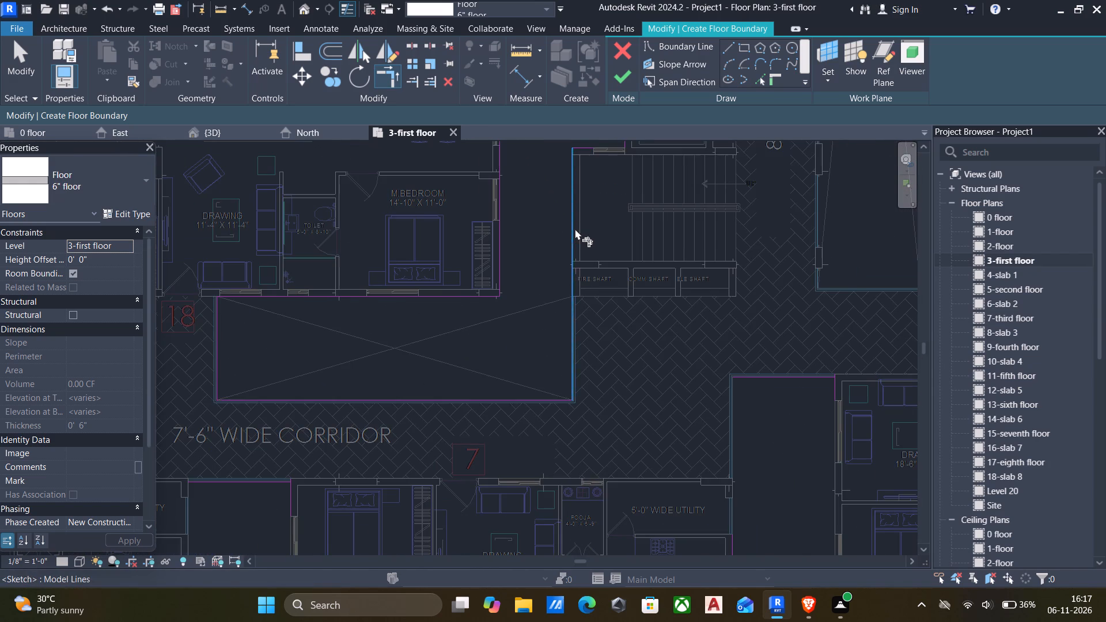
Trim the upper edge of the staircase below the 7'-2" X 7'-10" P.LIFT to the side edge of the P.LIFT shafts.
scroll(574, 235, down, 4)
middle_drag(566, 263, 543, 388)
scroll(588, 287, up, 5)
scroll(543, 320, up, 5)
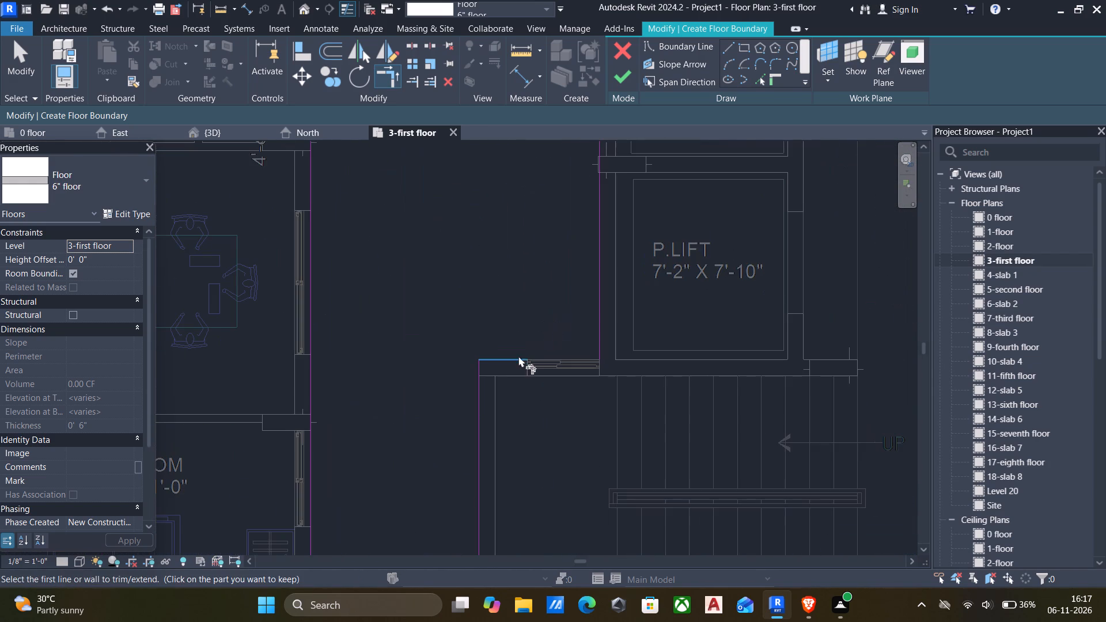
click(517, 358)
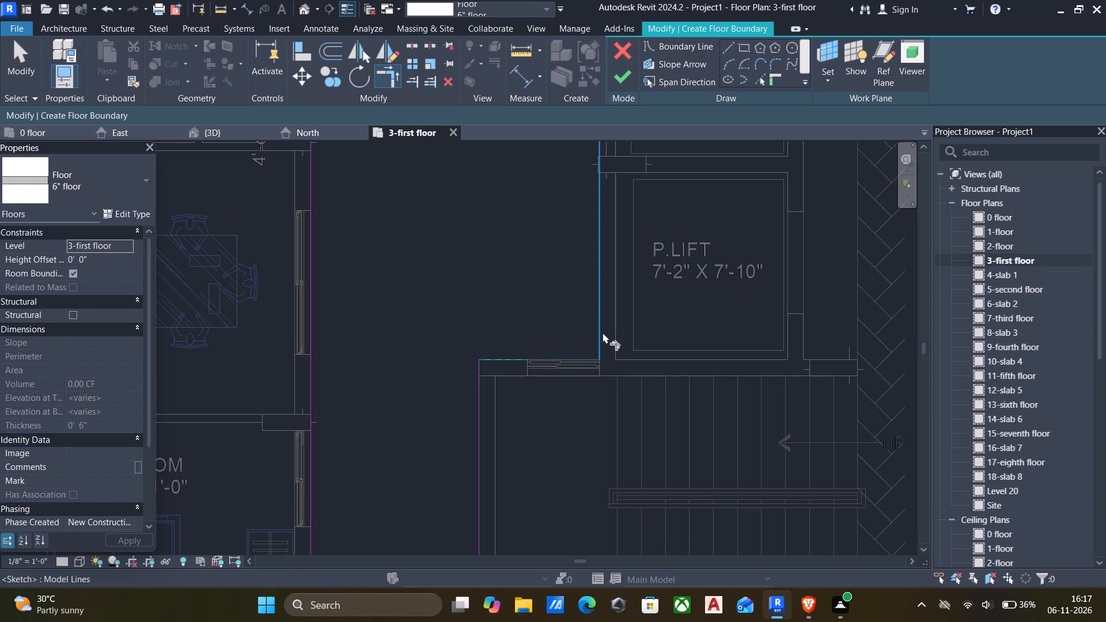
click(603, 332)
Trim the lower edge of the 9'-6" X 6'-11½" LIFT to that lift's side edge facing flat 18.
scroll(569, 332, down, 5)
middle_drag(564, 335, 590, 516)
scroll(554, 290, up, 4)
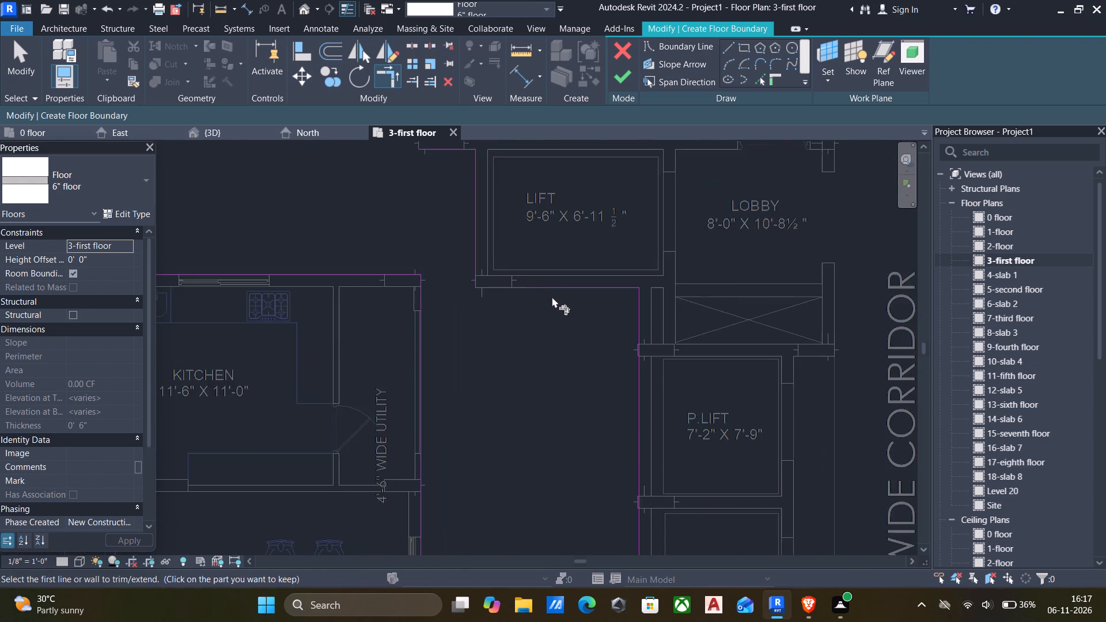
click(551, 291)
click(464, 245)
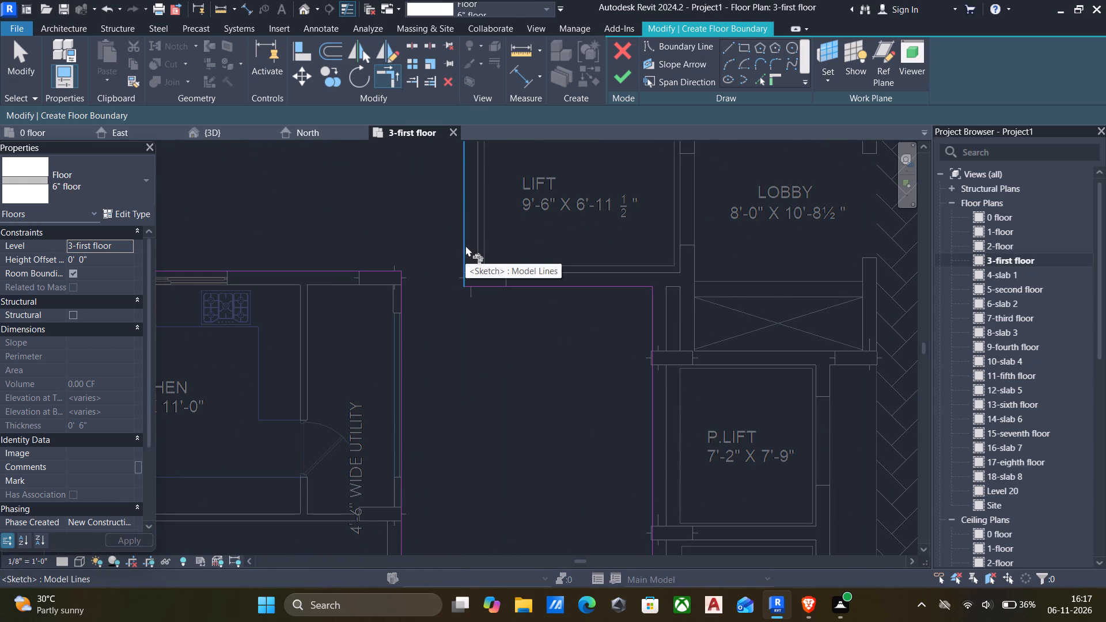
Trim the side edge of the 9'-6" X 6'-11½" LIFT to the short lower edge of the staircase above it.
scroll(469, 259, down, 6)
middle_drag(476, 280, 485, 399)
scroll(484, 349, up, 8)
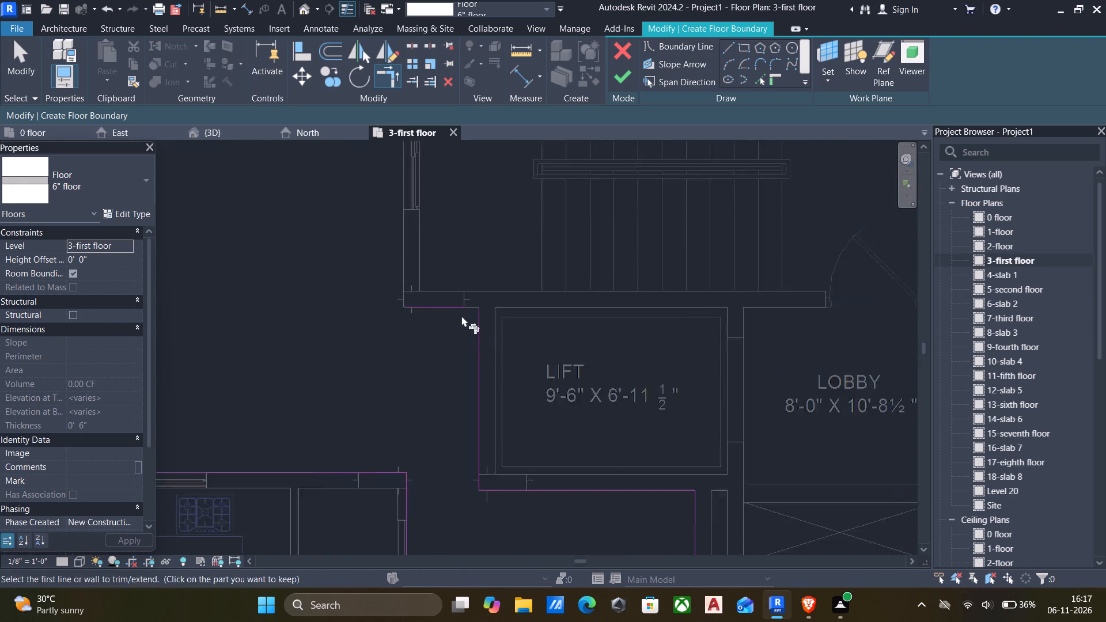
scroll(461, 316, up, 2)
click(488, 318)
click(442, 304)
Trim the short lower edge of the staircase above the LIFT to the staircase's windowed side edge.
scroll(456, 312, down, 4)
middle_drag(464, 316, 520, 360)
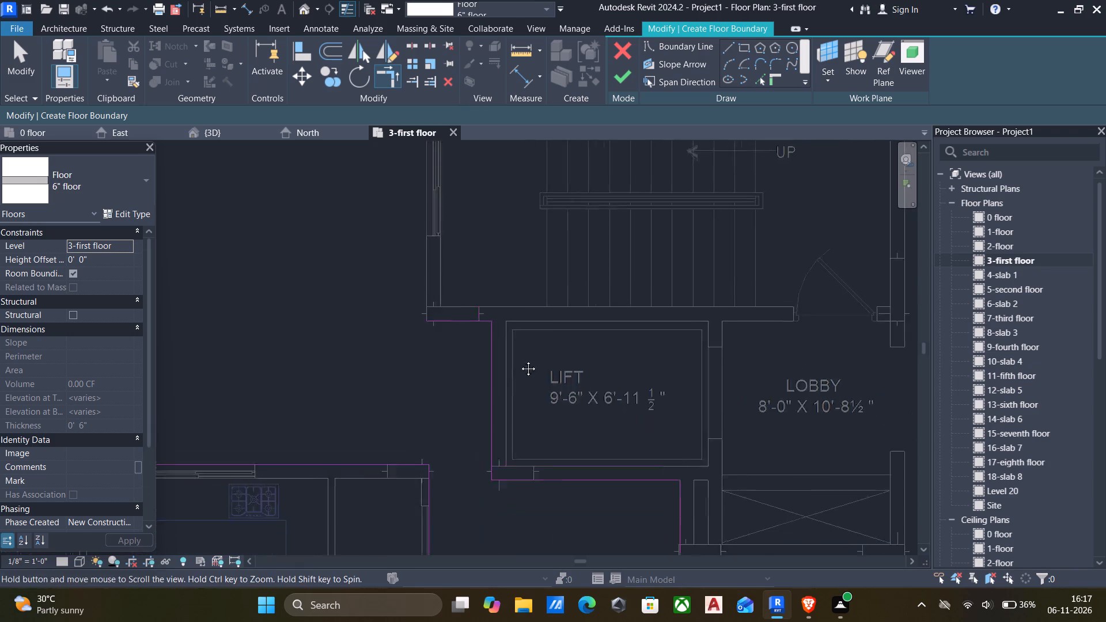
middle_drag(520, 360, 579, 399)
scroll(527, 344, up, 3)
click(572, 412)
scroll(537, 367, down, 6)
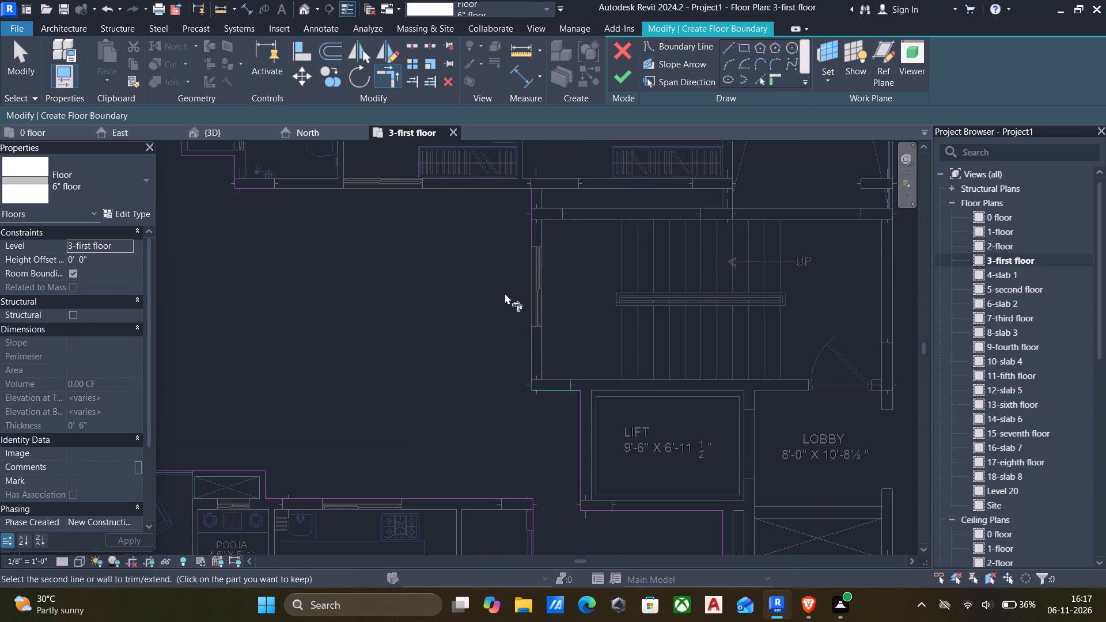
click(537, 244)
Trim the side edge of the staircase above the LIFT to the lower edge of the 11'-0" X 13'-2" BED ROOM and TOILET.
click(533, 243)
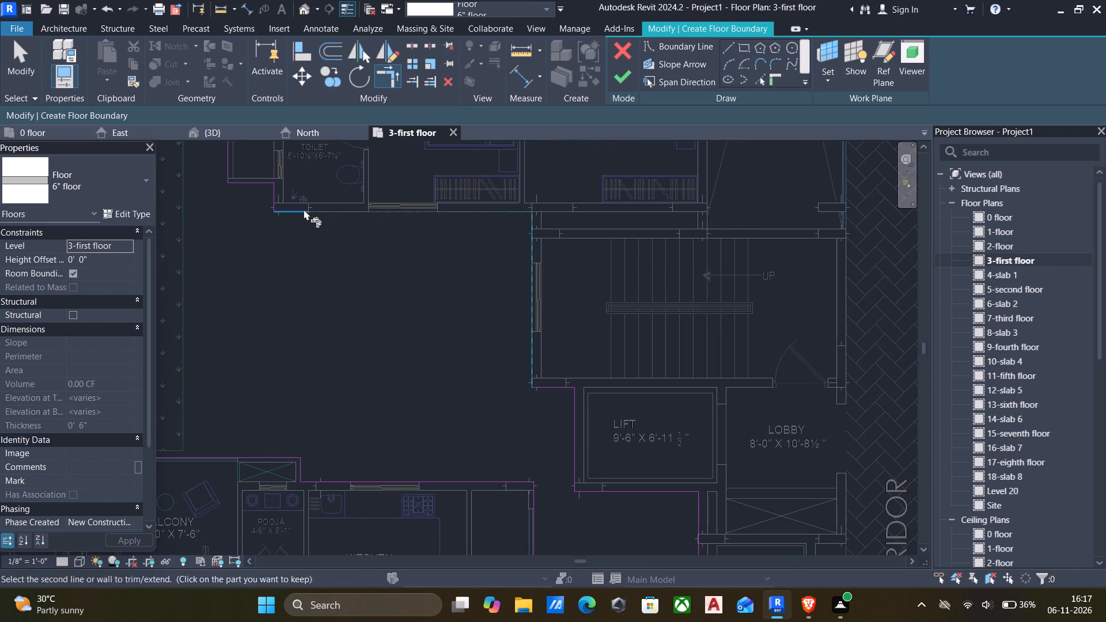
click(298, 209)
Trim the outer side edge of the projection beside the two TOILETs to that projection's upper edge.
scroll(294, 217, down, 4)
middle_drag(306, 245, 463, 372)
scroll(453, 360, up, 5)
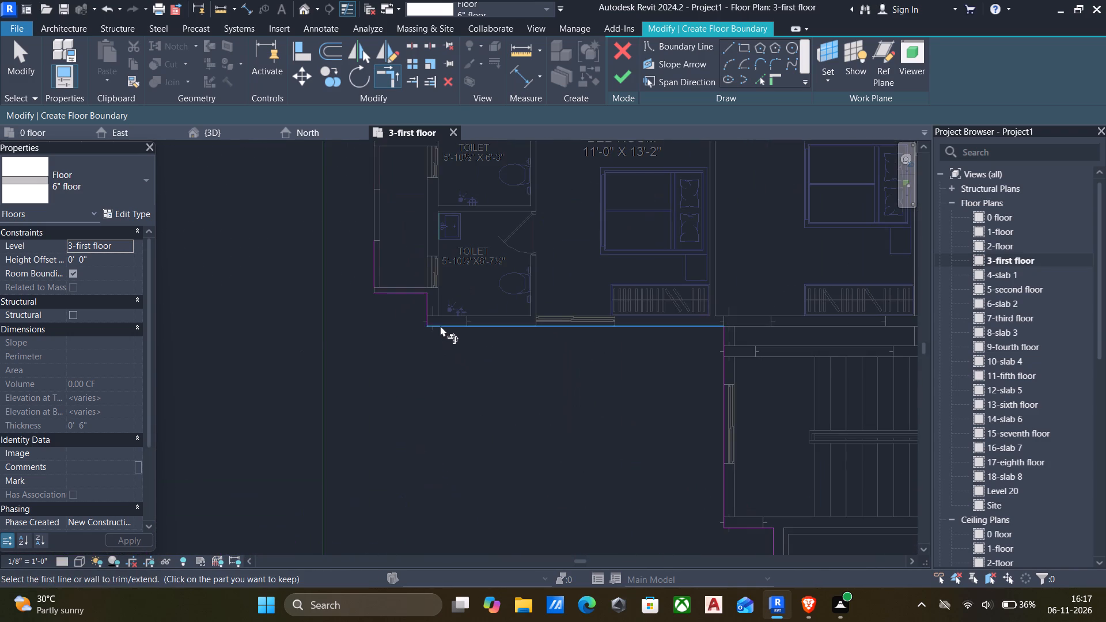
scroll(412, 318, down, 1)
middle_drag(415, 325, 538, 399)
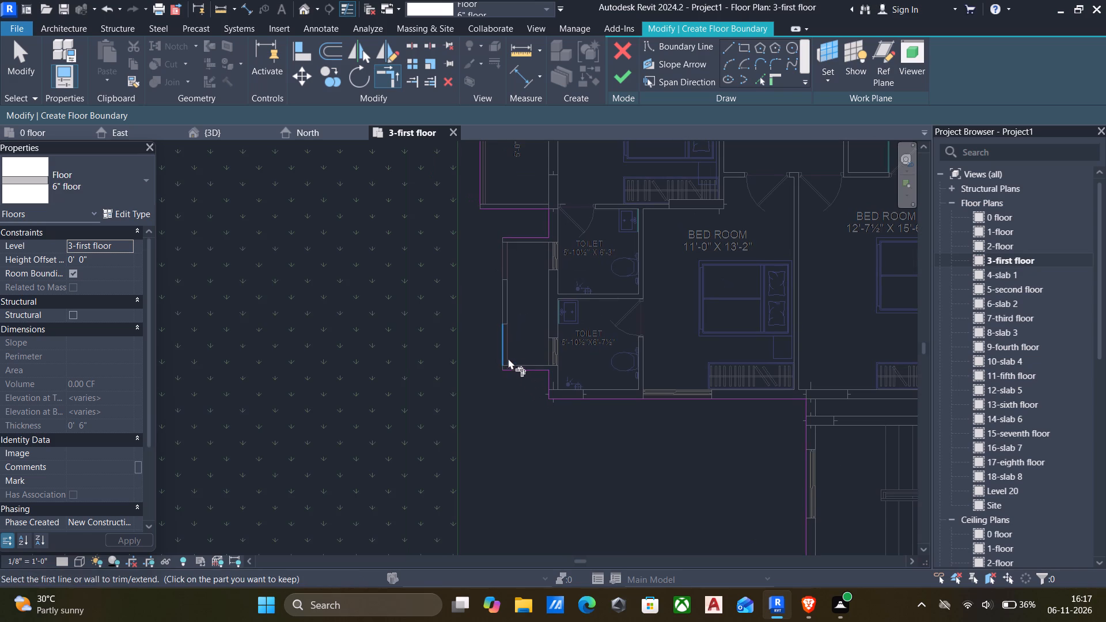
click(501, 346)
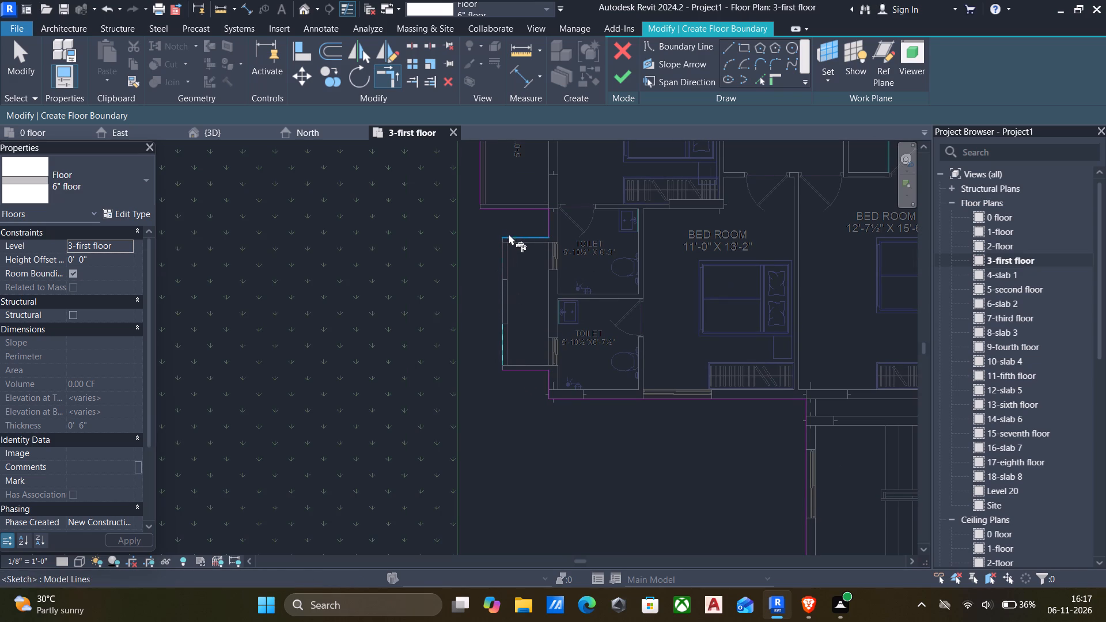
click(509, 237)
Trim the side edge of the 5'-10½" X 6'-3" TOILET to the lower edge of the 5'-0" WIDE BALCONY.
scroll(550, 219, up, 4)
click(550, 218)
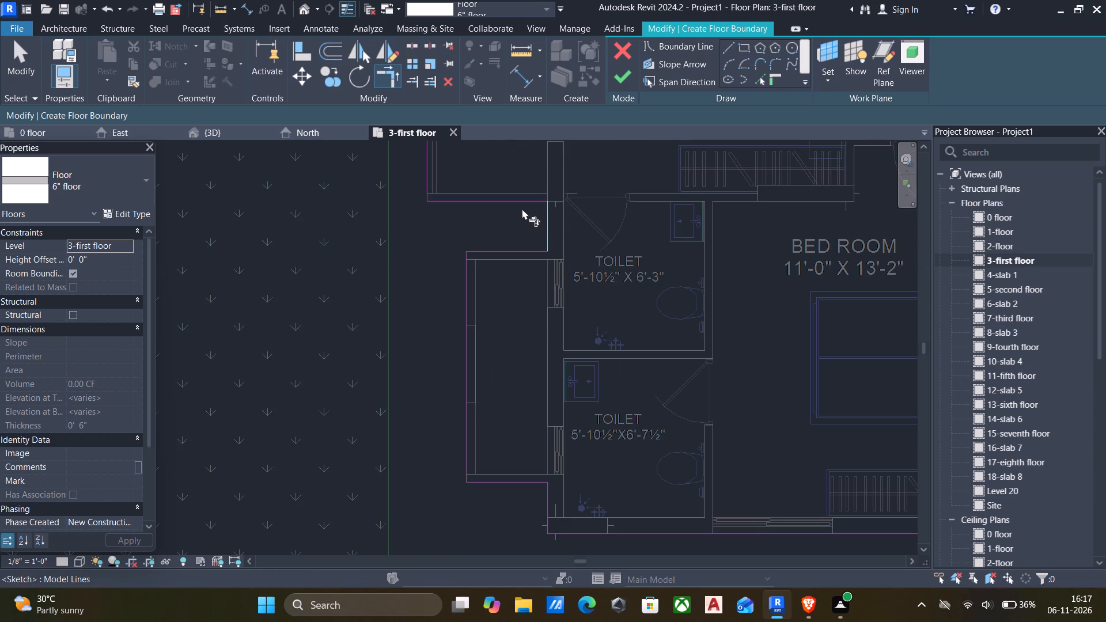
click(517, 203)
scroll(521, 214, down, 4)
middle_drag(535, 237, 574, 491)
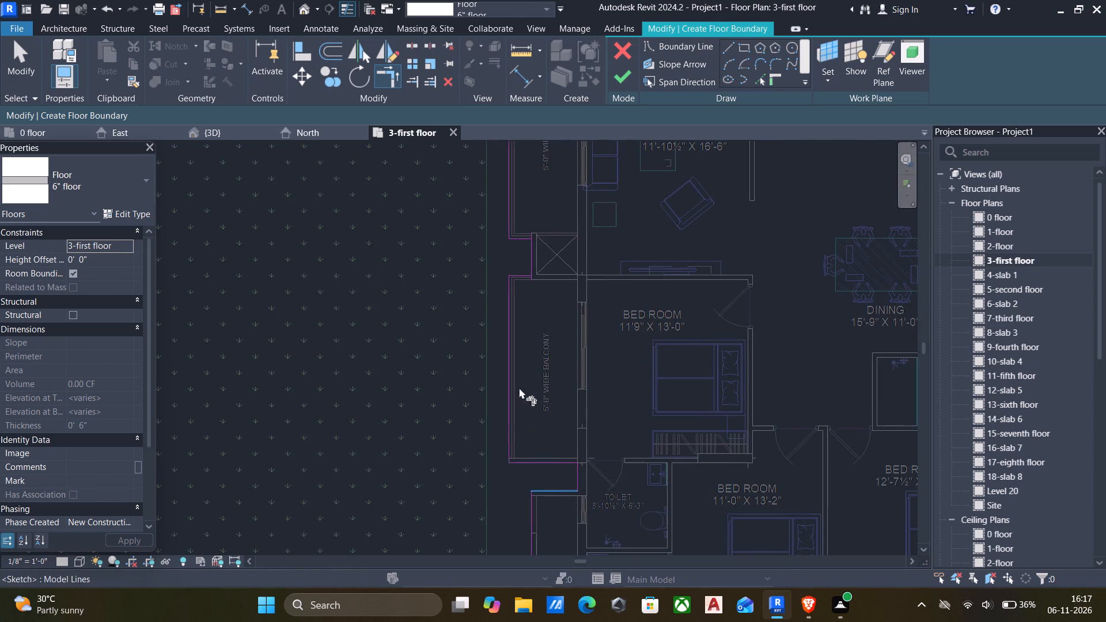
Trim the crossed shaft's outer side edge to the facing edges of the two 5'-0" WIDE BALCONYs above and below it.
scroll(527, 252, up, 4)
scroll(520, 301, up, 4)
click(509, 283)
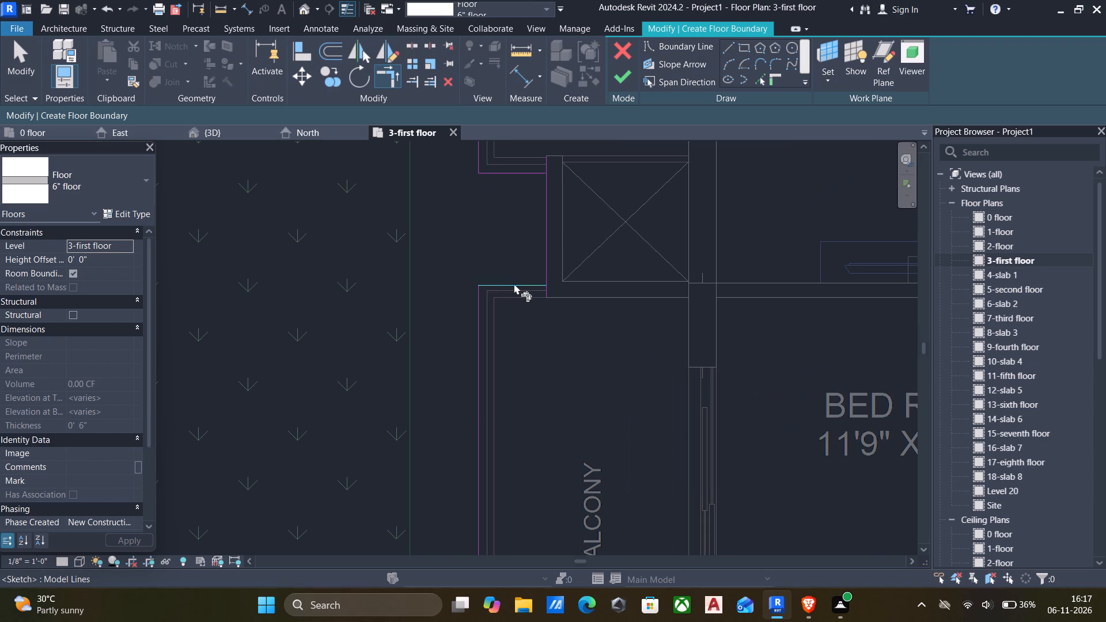
click(548, 263)
scroll(530, 261, down, 5)
scroll(532, 232, up, 4)
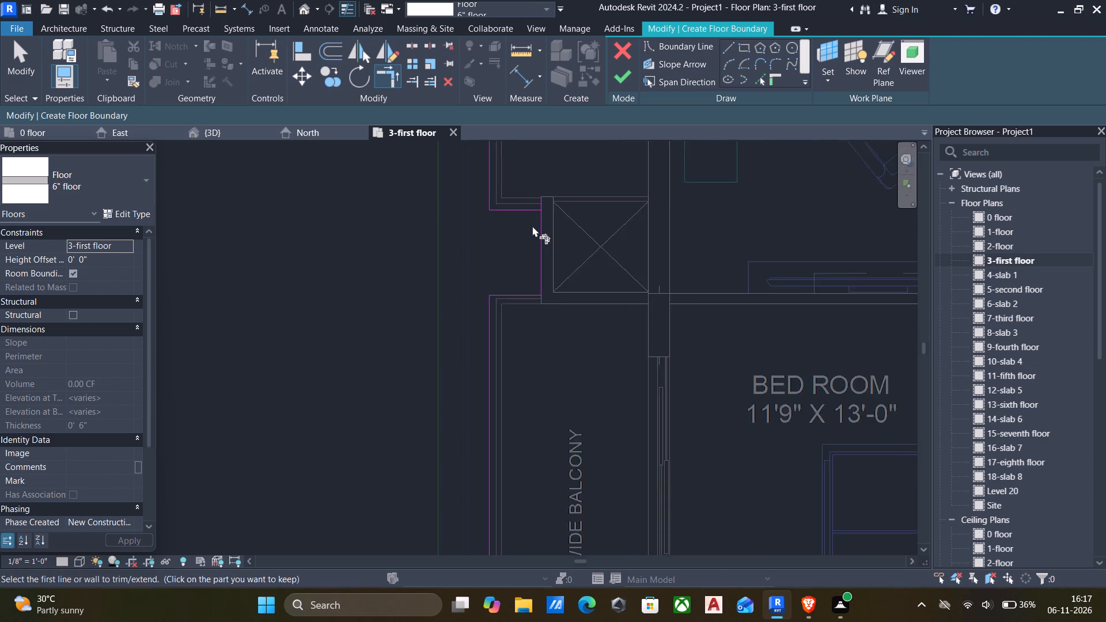
click(540, 221)
click(526, 213)
Trim the outer side edge of the 5'-0" WIDE BALCONY beside the 11'-10½" X 16'-6" DRAWING to that apartment's upper edge.
scroll(525, 216, down, 5)
middle_drag(533, 255, 558, 479)
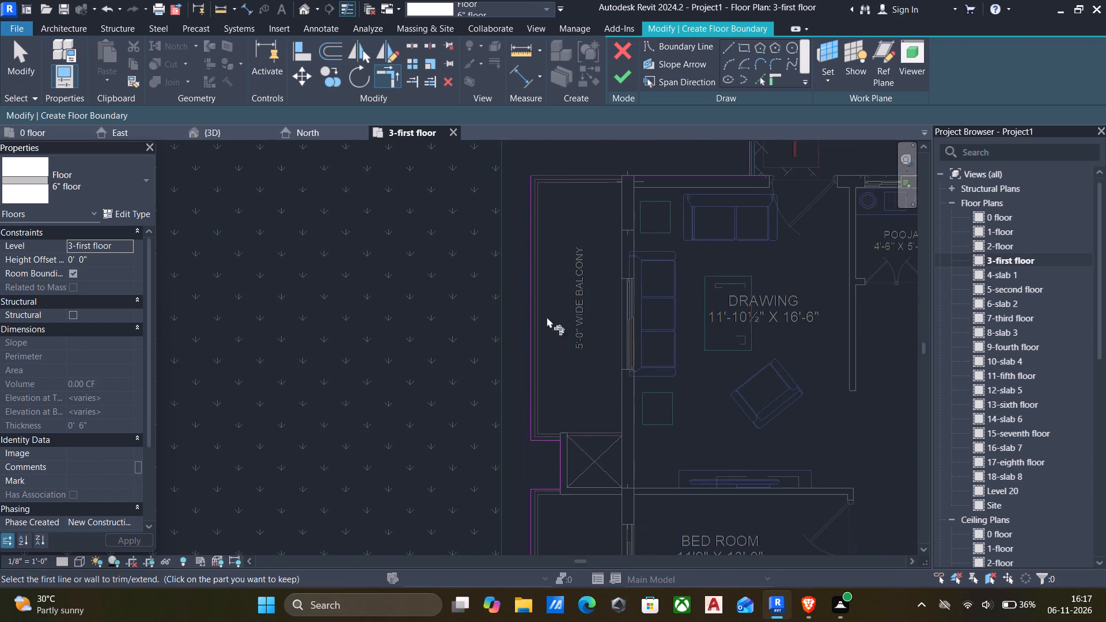
scroll(551, 172, up, 5)
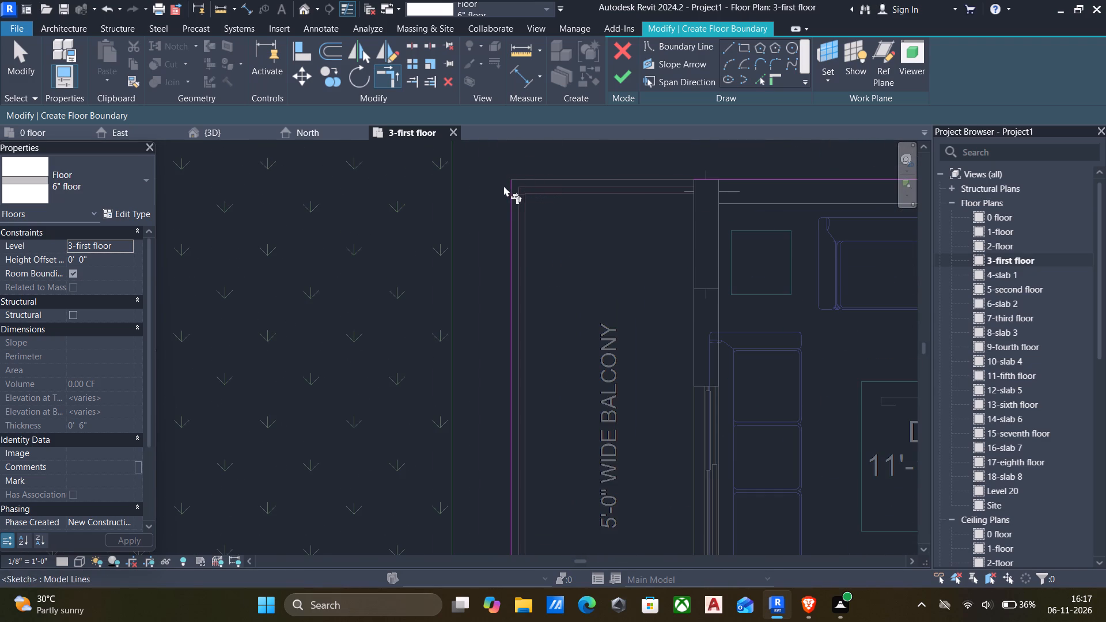
click(511, 189)
click(774, 183)
Trim the upper edge of the 11'-10½" X 16'-6" DRAWING to the end edge of the corridor by door 1.
scroll(740, 200, down, 4)
middle_drag(712, 218, 548, 266)
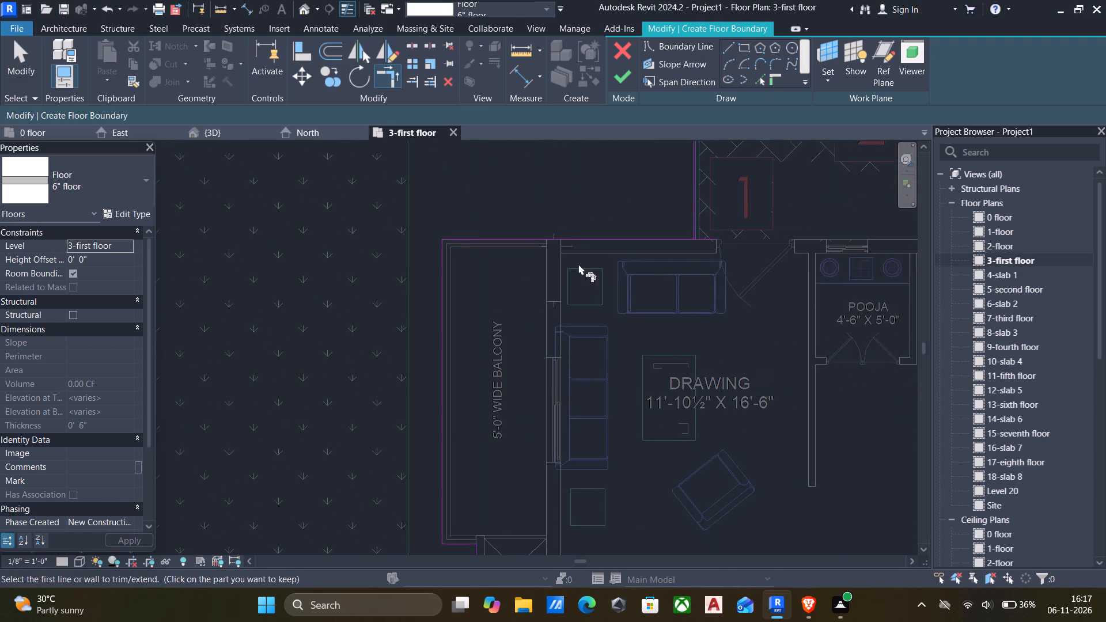
scroll(728, 241, up, 4)
click(654, 242)
click(669, 212)
Trim the corridor's end edge by door 1 to the lower edge of the 12'-1½" X 13'-8" BED ROOM.
scroll(665, 220, down, 6)
middle_drag(656, 248, 618, 309)
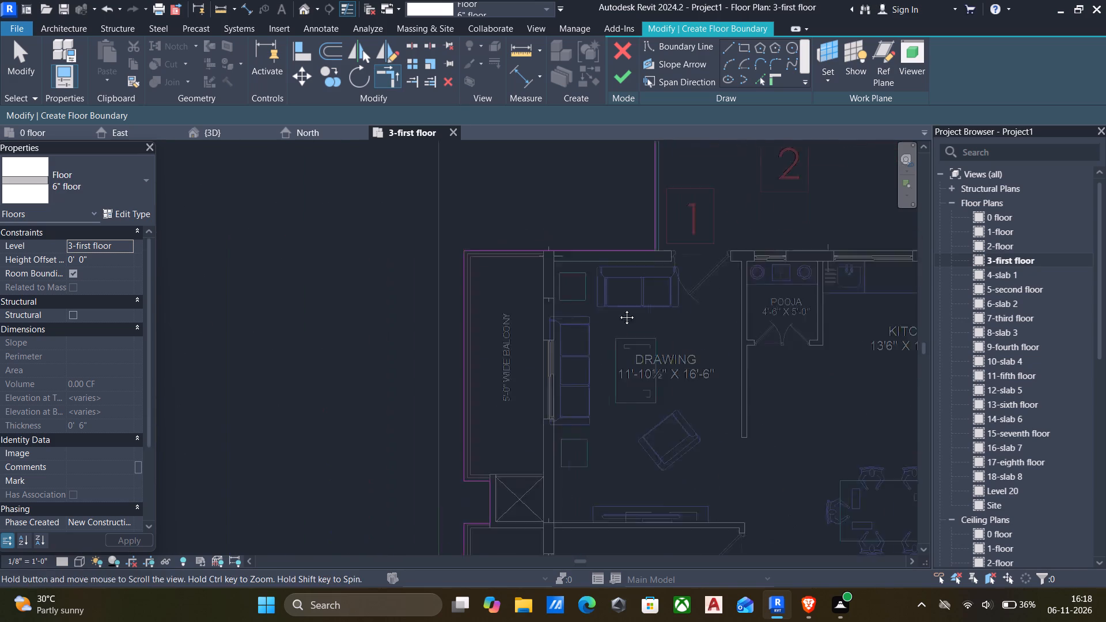
middle_drag(618, 309, 599, 487)
scroll(602, 385, up, 2)
click(609, 366)
click(585, 343)
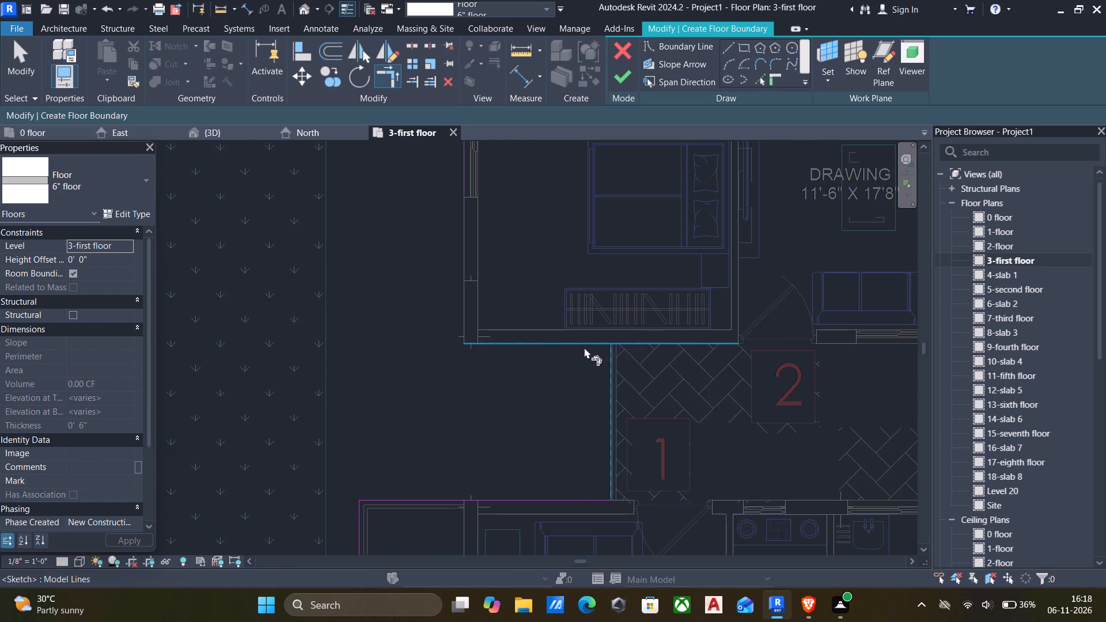
Join the 12'-1½" X 13'-8" BED ROOM's side edge to its lower edge and to the lower edge of the projection beside the TOILETs.
scroll(585, 355, down, 5)
click(572, 356)
click(527, 266)
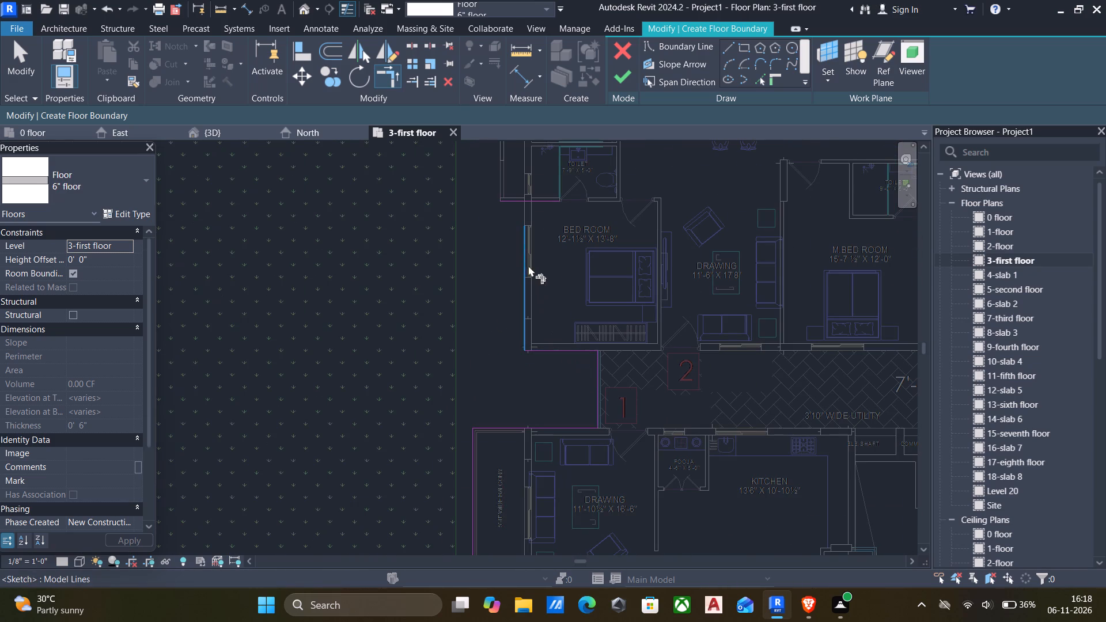
scroll(521, 231, up, 4)
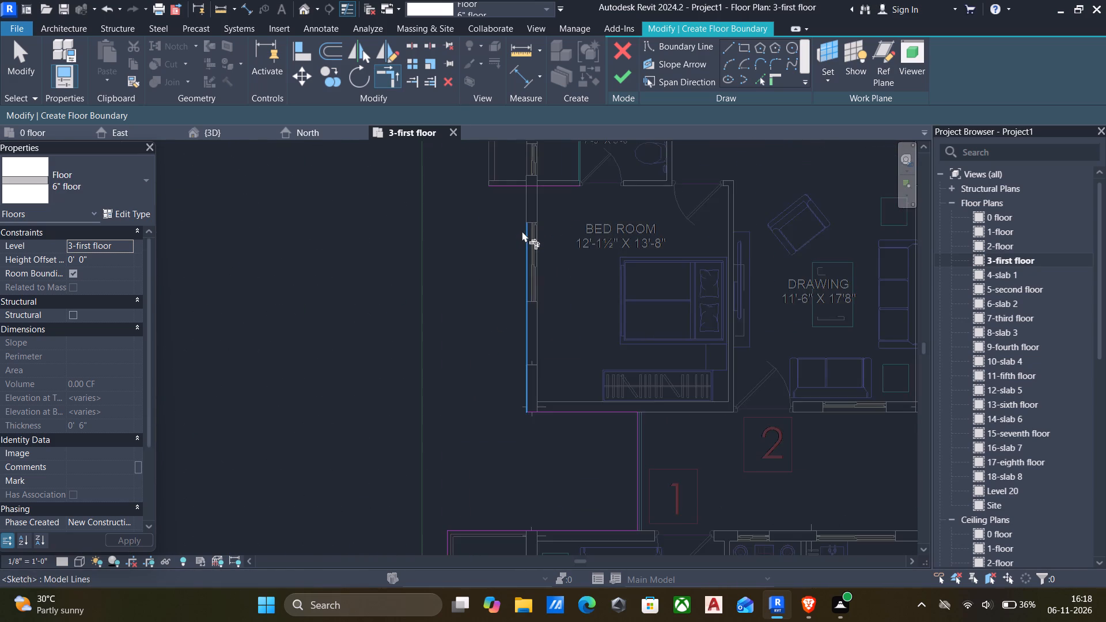
click(527, 234)
click(517, 183)
Trim the lower edge of the projection beside the two 7'-9" X 5'-0" TOILETs to the projection's outer side edge.
scroll(505, 184, down, 2)
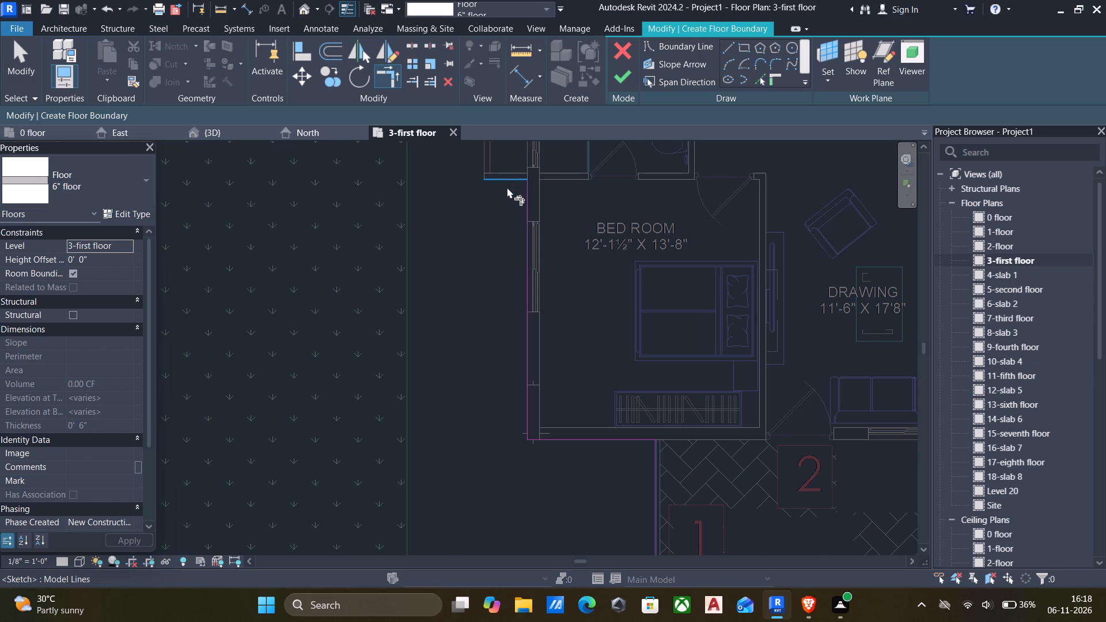
scroll(507, 187, down, 3)
middle_drag(529, 222, 570, 414)
scroll(550, 400, up, 3)
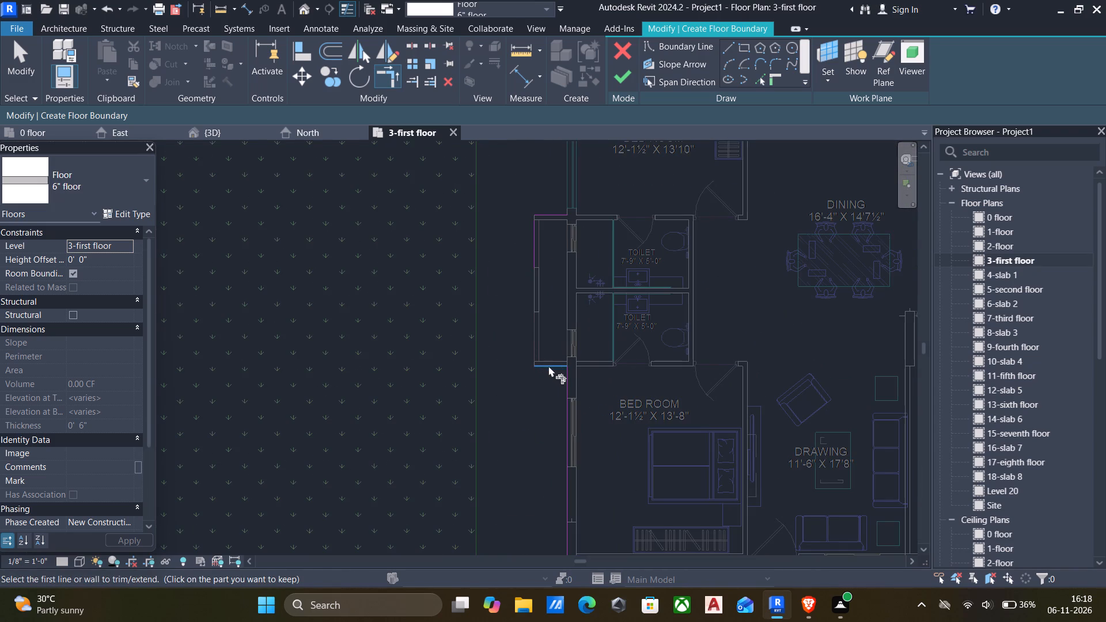
click(550, 366)
click(530, 260)
Trim the upper edge of the projection beside the TOILETs to the side edge of the 12'-1½" X 13'10" BED ROOM.
scroll(555, 275, down, 4)
middle_drag(561, 301, 570, 456)
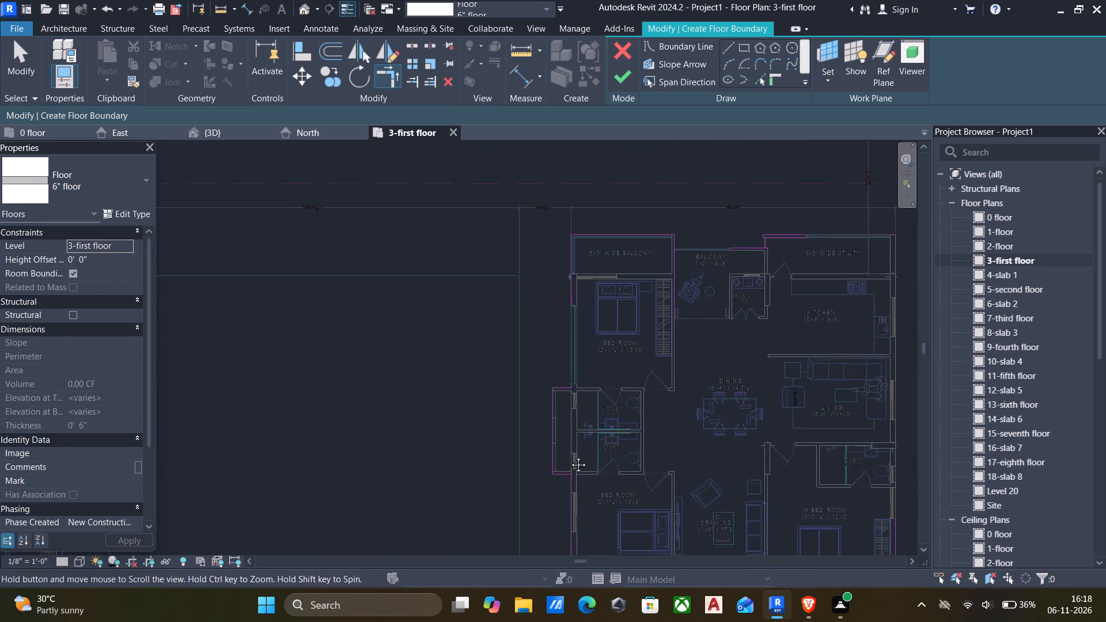
middle_drag(570, 456, 572, 463)
scroll(584, 443, up, 5)
scroll(550, 375, up, 1)
click(548, 373)
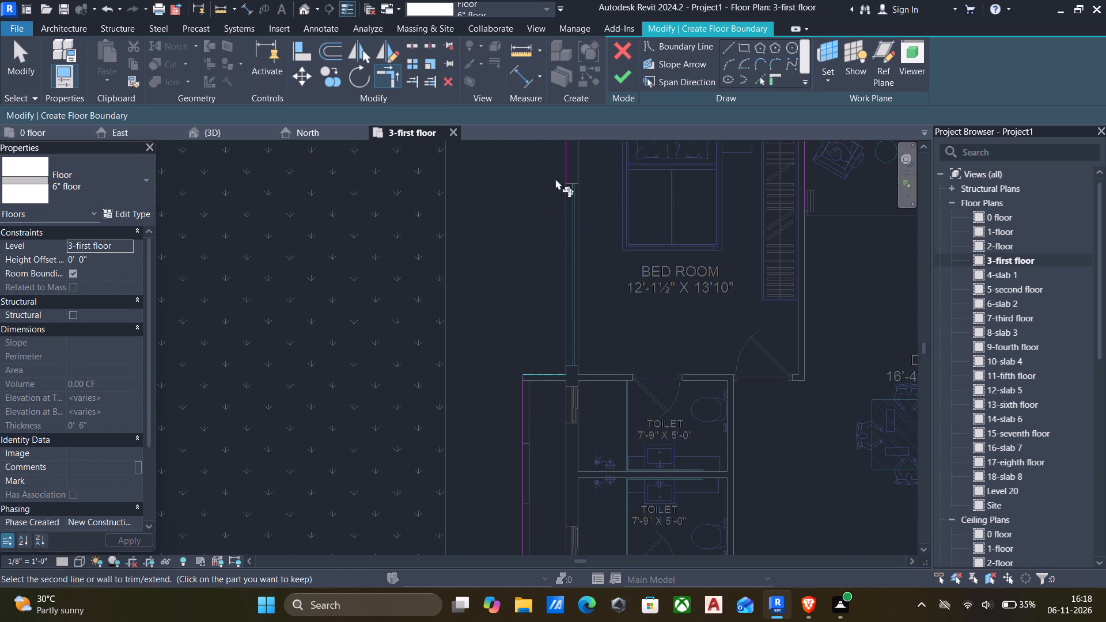
click(567, 161)
Trim the upper edge of the 5'-0" WIDE BALCONY to its side edge facing the 7'-0" X 8'-9" BALCONY.
scroll(573, 172, down, 4)
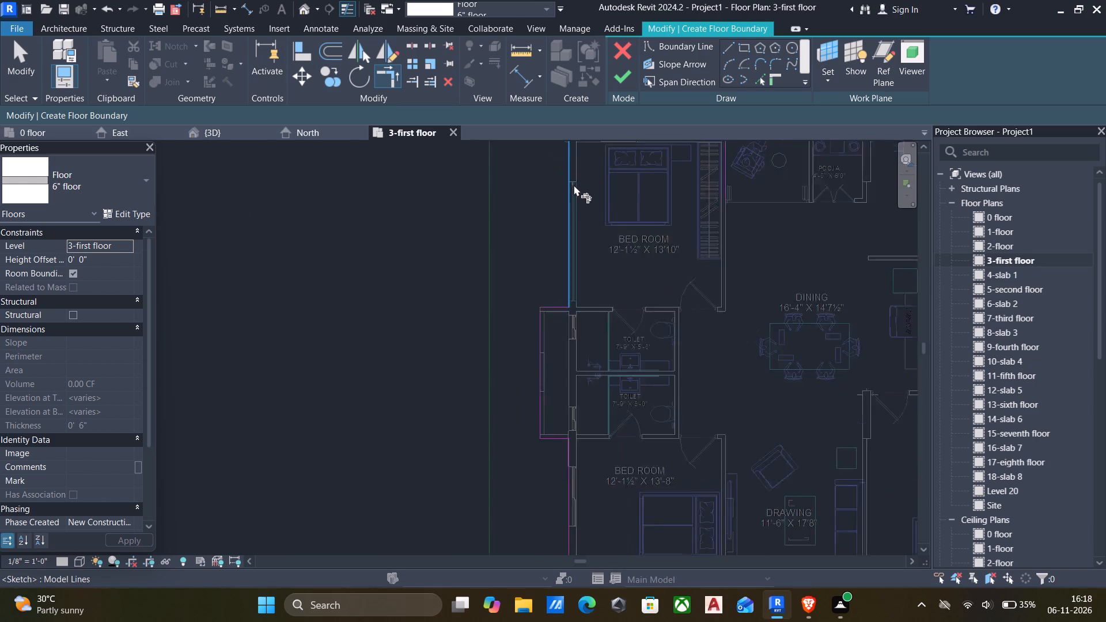
scroll(574, 185, down, 2)
middle_drag(574, 185, 571, 350)
scroll(566, 324, up, 6)
scroll(715, 238, down, 4)
middle_drag(711, 246, 658, 237)
scroll(674, 230, up, 5)
scroll(745, 221, up, 5)
click(730, 227)
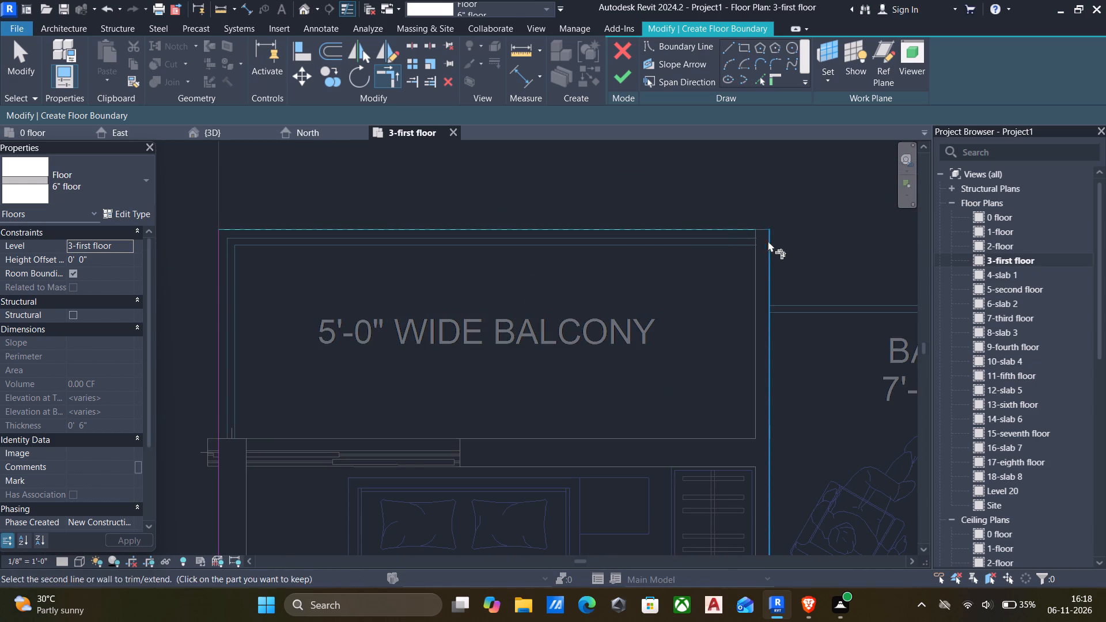
click(772, 244)
Trim the side edge of the 5'-0" WIDE BALCONY to the upper edge of the 7'-0" X 8'-9" BALCONY.
scroll(763, 251, down, 5)
middle_drag(760, 262, 616, 228)
scroll(634, 274, down, 1)
scroll(643, 242, up, 5)
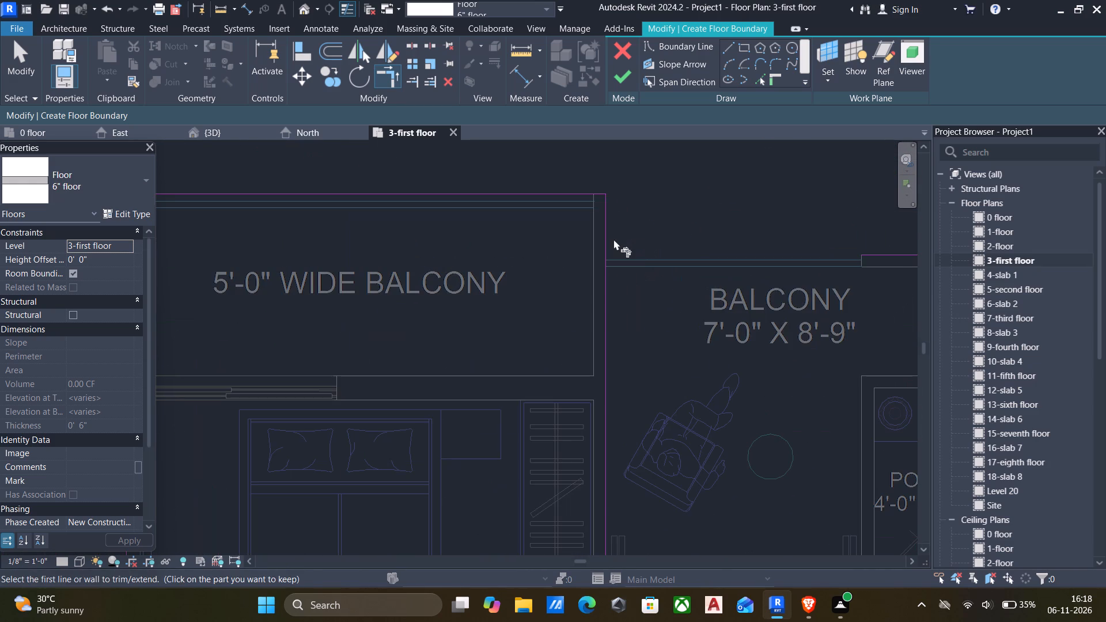
drag(607, 240, 619, 241)
click(875, 254)
Trim the upper edge of the 7'-0" X 8'-9" BALCONY to the short side edge of the 5'-0" WIDE UTILITY.
scroll(869, 256, down, 5)
middle_drag(858, 264, 853, 267)
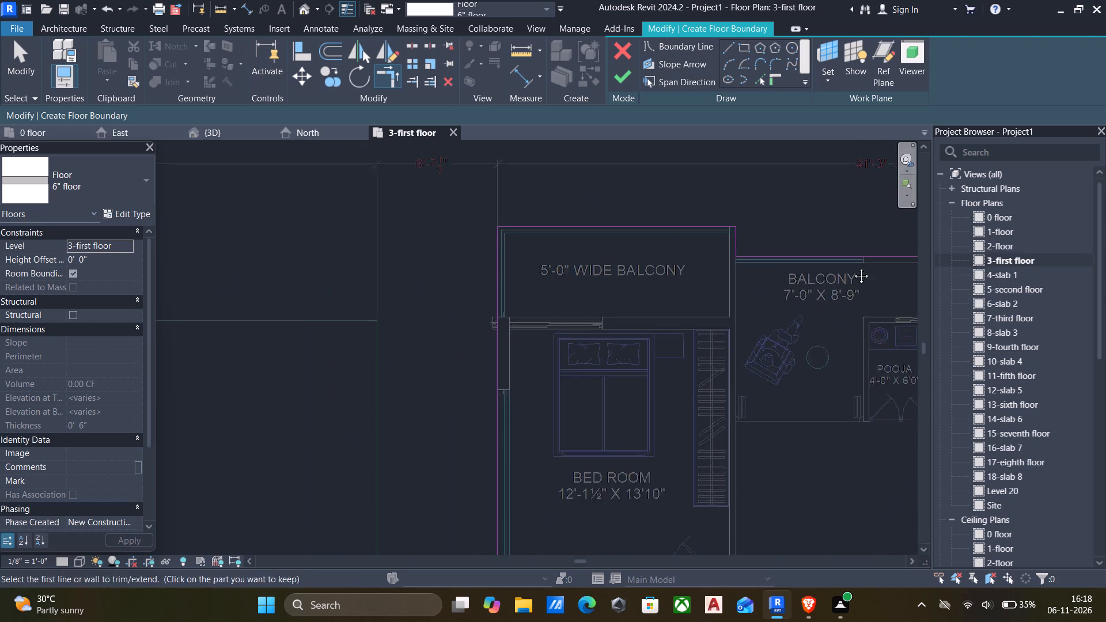
middle_drag(853, 267, 531, 281)
scroll(605, 263, up, 5)
click(604, 279)
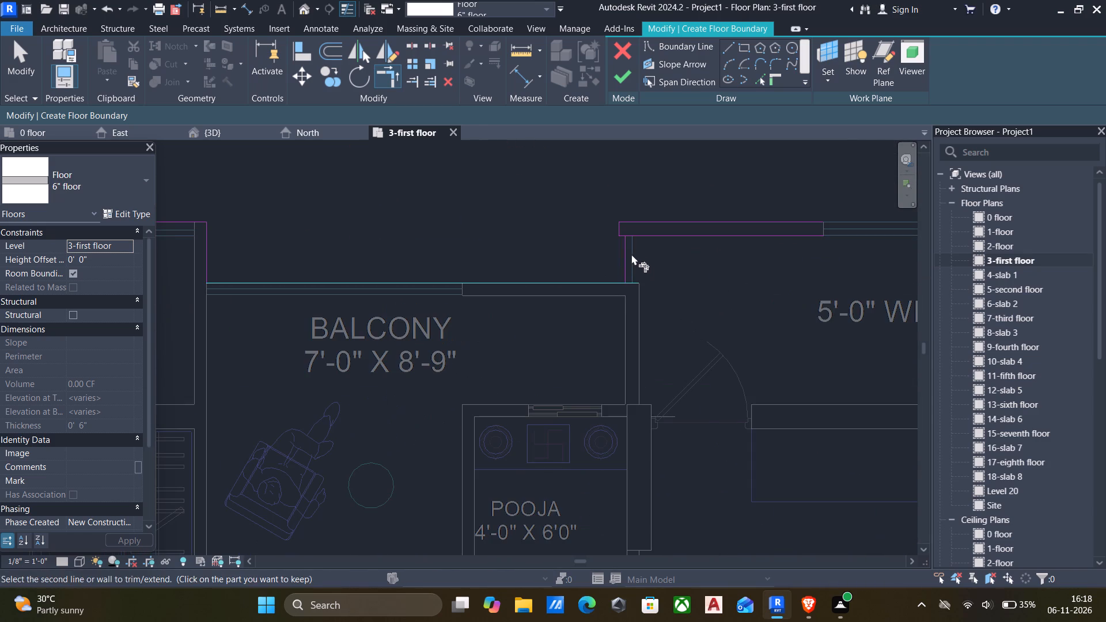
click(624, 254)
Trim the short side edge of the 5'-0" WIDE UTILITY to the lower edge of its overhanging upper wall.
scroll(694, 264, down, 2)
middle_drag(703, 264, 681, 265)
scroll(661, 257, up, 7)
scroll(609, 242, up, 3)
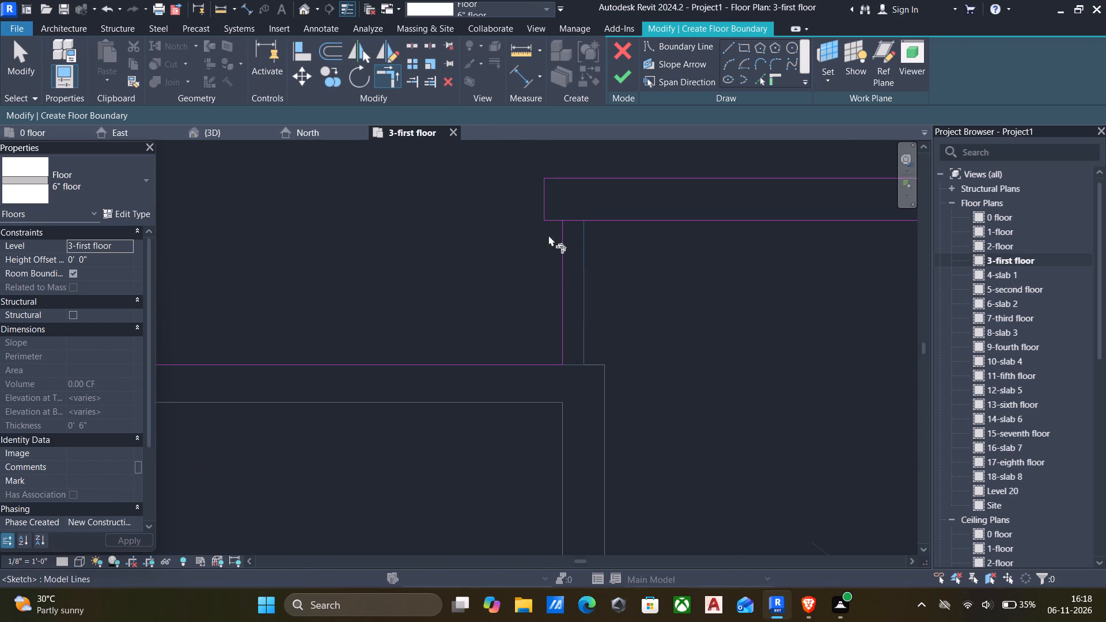
click(562, 240)
click(554, 226)
Join the upper edge of the 5'-0" WIDE UTILITY above the 15'-9" X 9'-6" KITCHEN to the edge segment at its far corner.
scroll(606, 235, down, 6)
middle_drag(743, 259, 703, 271)
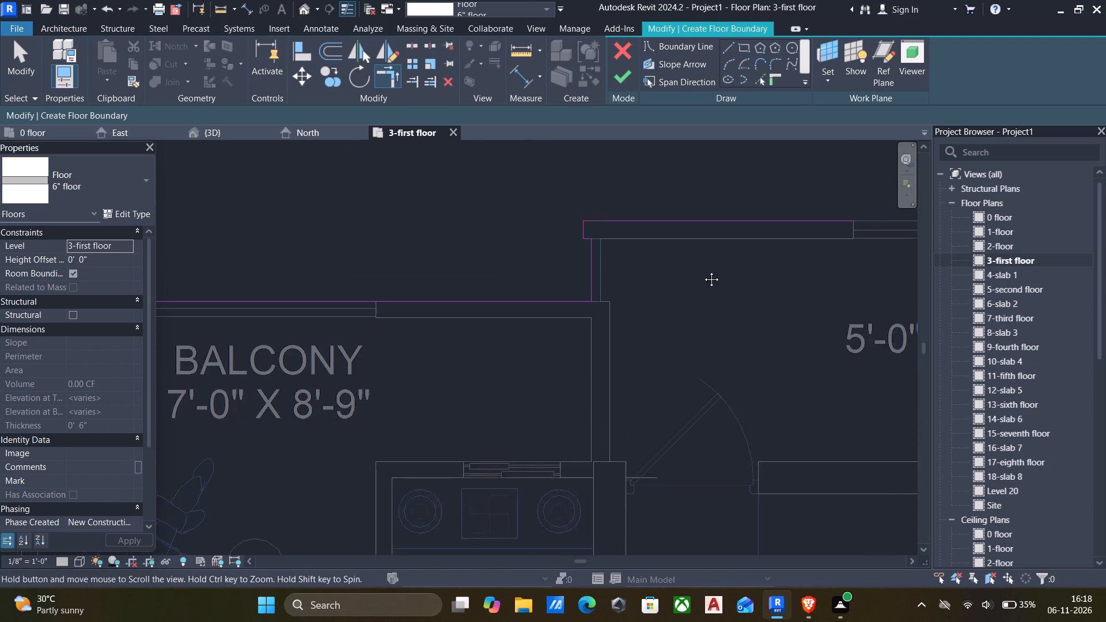
middle_drag(703, 271, 533, 291)
scroll(729, 265, down, 3)
click(656, 254)
scroll(690, 277, down, 3)
middle_drag(677, 290, 512, 298)
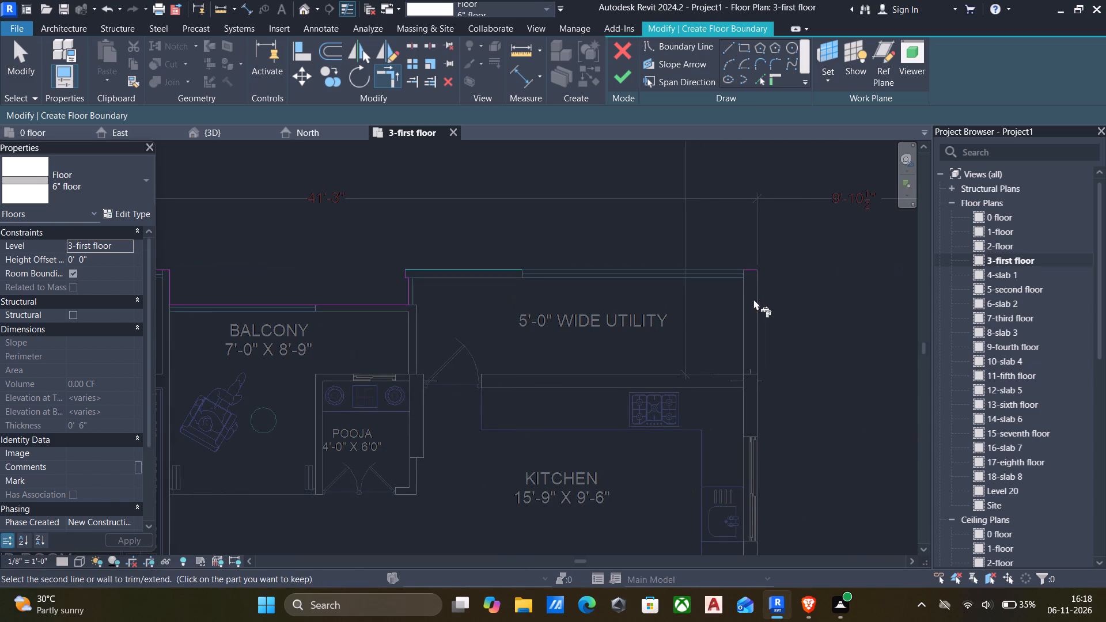
click(747, 270)
Trim the side edge of the 15'-7½" X 12'-0" M.BED ROOM to the upper edge of the 5'-0" WIDE UTILITY.
scroll(771, 354, down, 4)
middle_drag(768, 437, 764, 328)
middle_drag(757, 382, 748, 317)
middle_drag(747, 399, 743, 308)
middle_drag(776, 411, 756, 356)
scroll(763, 455, up, 1)
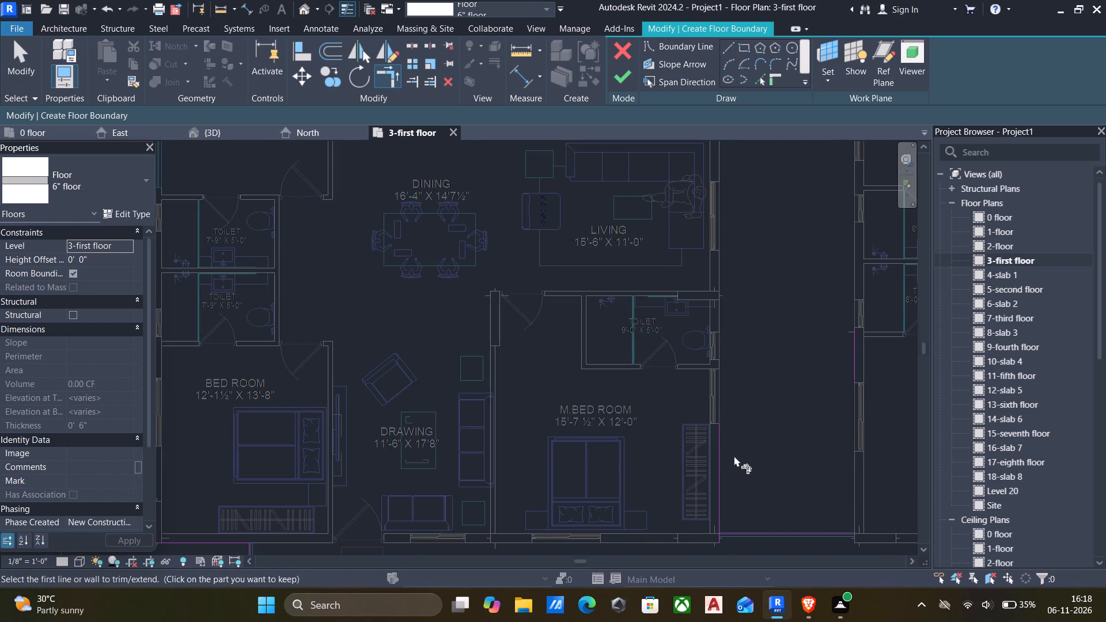
click(720, 450)
scroll(752, 405, down, 6)
scroll(719, 220, up, 5)
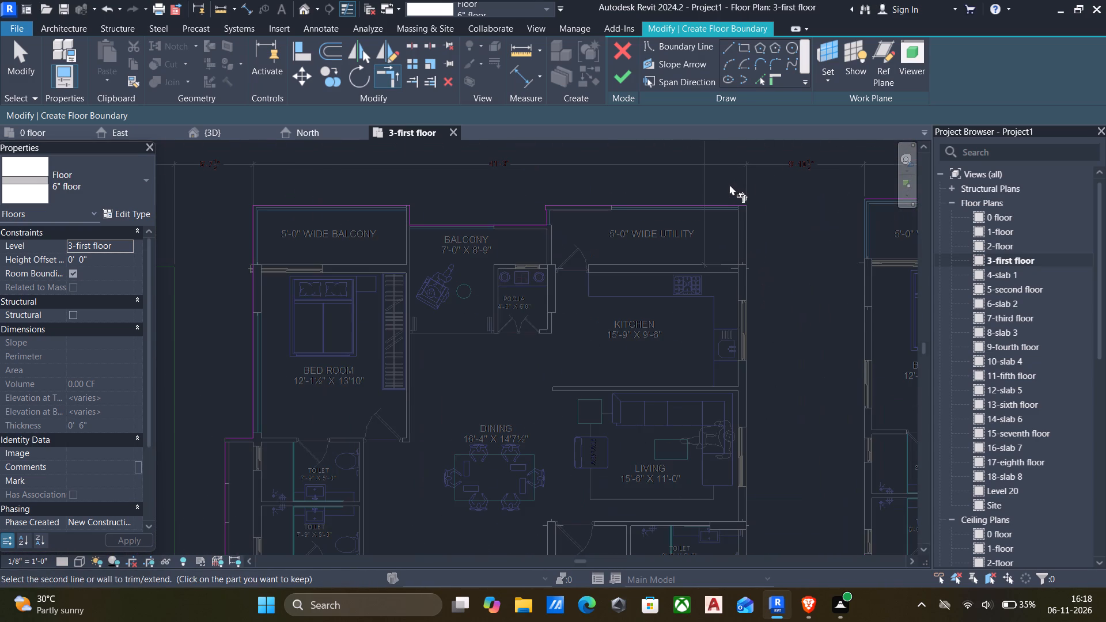
click(737, 204)
Trim the side edge of the 15'-7½" X 12'-0" M.BED ROOM to the 7'-6" WIDE CORRIDOR's upper edge at the gap between apartments.
scroll(767, 288, down, 6)
middle_drag(771, 317, 660, 297)
scroll(702, 496, up, 7)
scroll(666, 446, up, 5)
scroll(560, 388, up, 4)
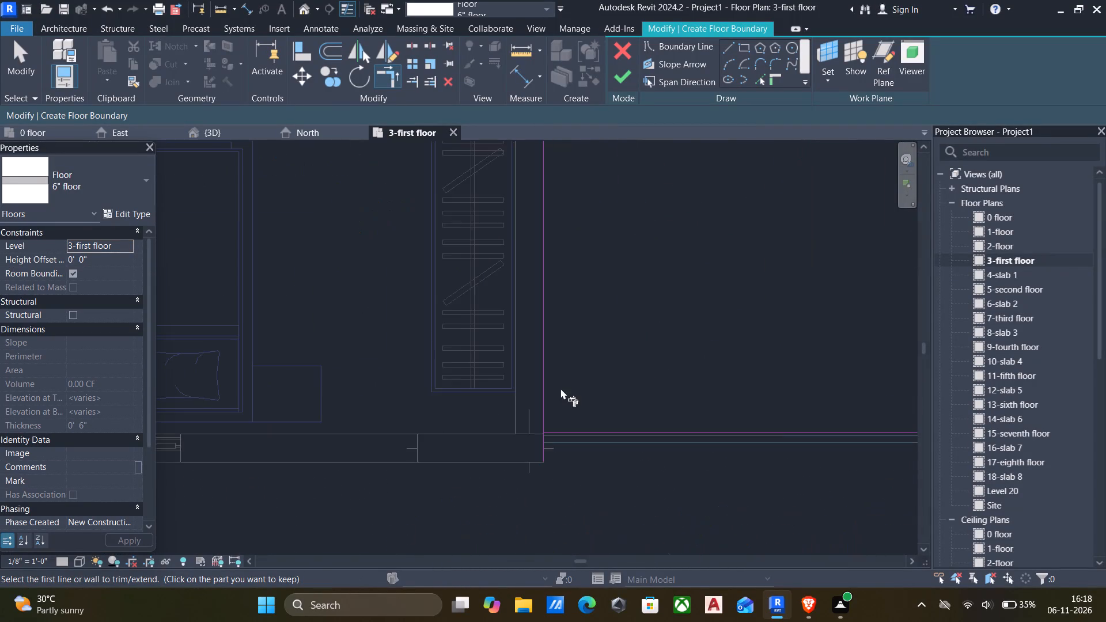
click(539, 377)
click(619, 435)
Trim the corridor's upper edge at the gap to the side edge of the 12'-4½" X 14'-4" BED ROOM.
scroll(679, 454, down, 3)
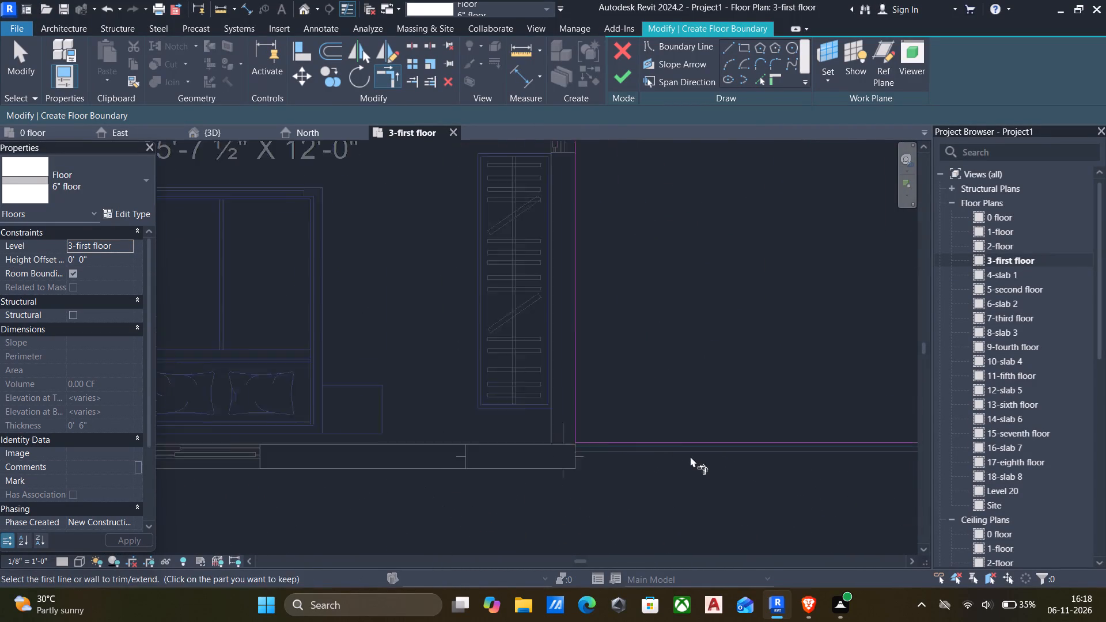
scroll(690, 456, down, 2)
middle_drag(689, 457, 550, 469)
scroll(740, 465, up, 4)
scroll(701, 459, down, 5)
click(661, 451)
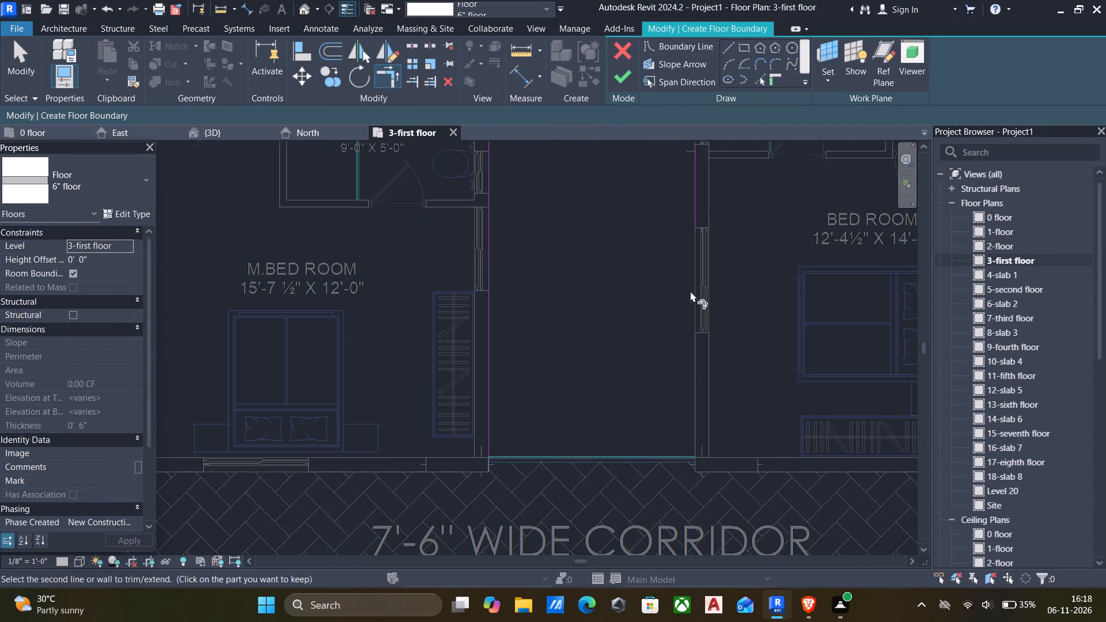
click(690, 201)
Trim the side edge of the 12'-4½" X 14'-4" BED ROOM to the upper edge of that apartment's 5'-0" WIDE BALCONY.
scroll(685, 213, down, 6)
middle_drag(683, 246, 645, 411)
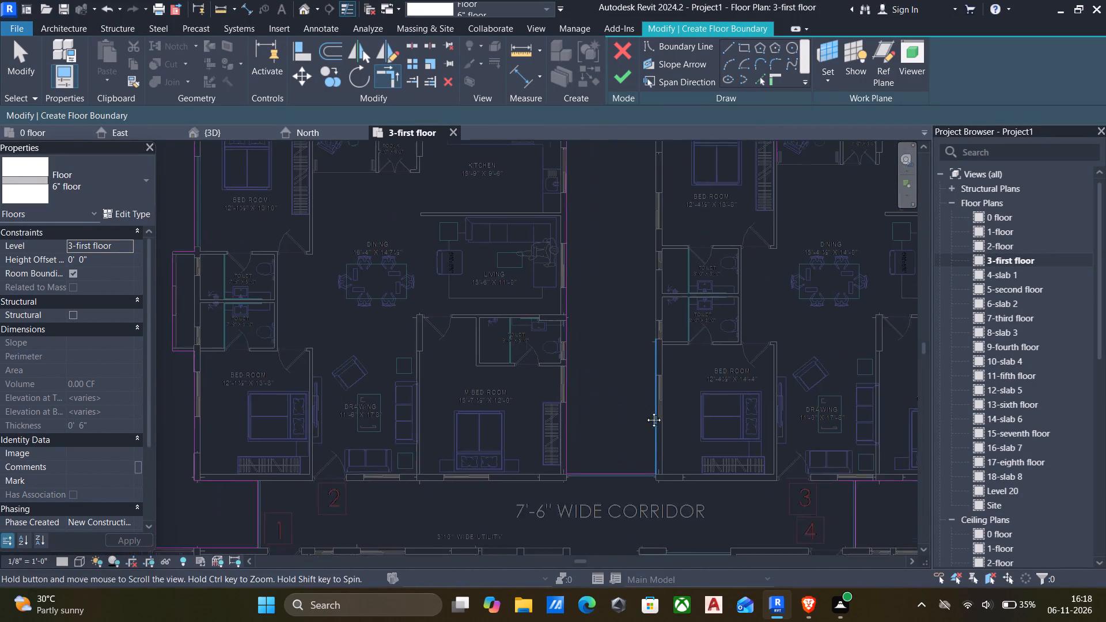
middle_drag(645, 411, 645, 413)
scroll(657, 386, up, 1)
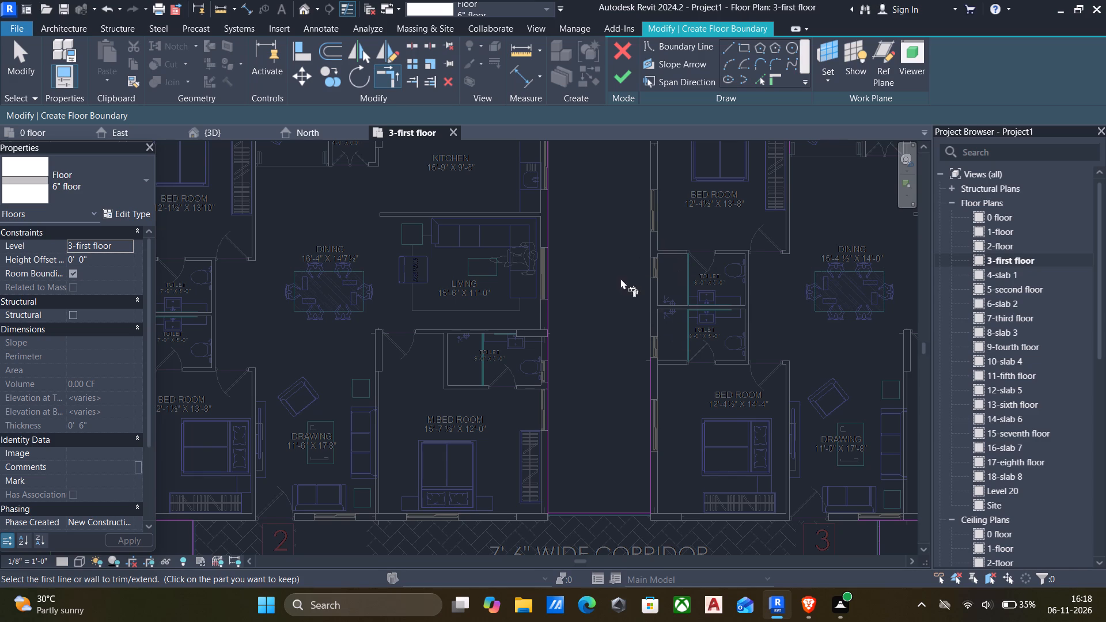
scroll(619, 280, down, 4)
middle_drag(609, 299, 584, 362)
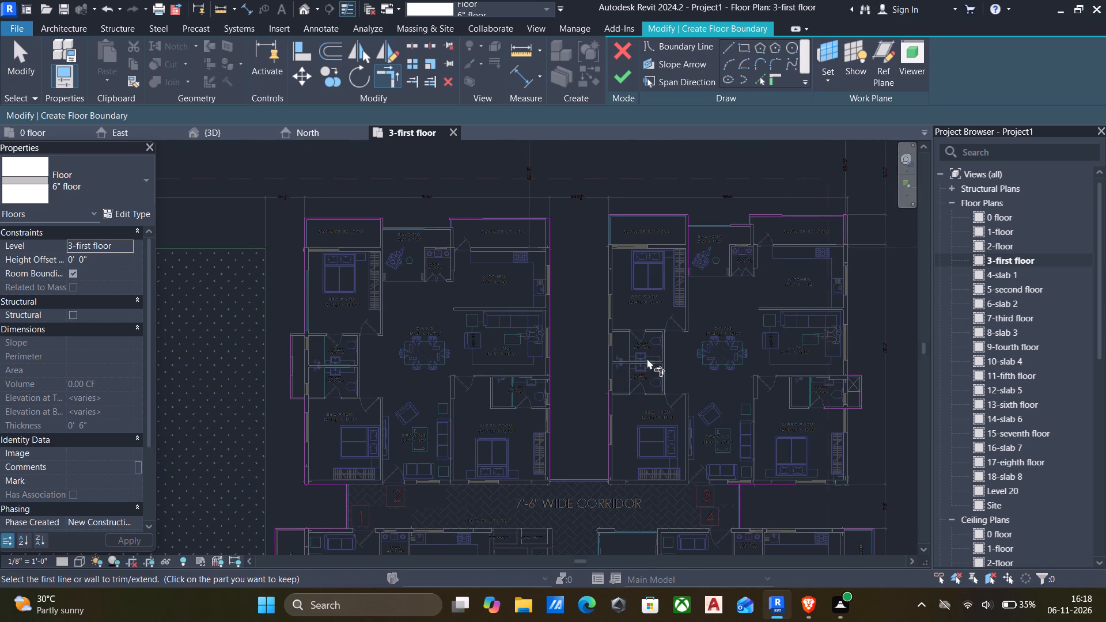
scroll(620, 421, up, 3)
click(603, 400)
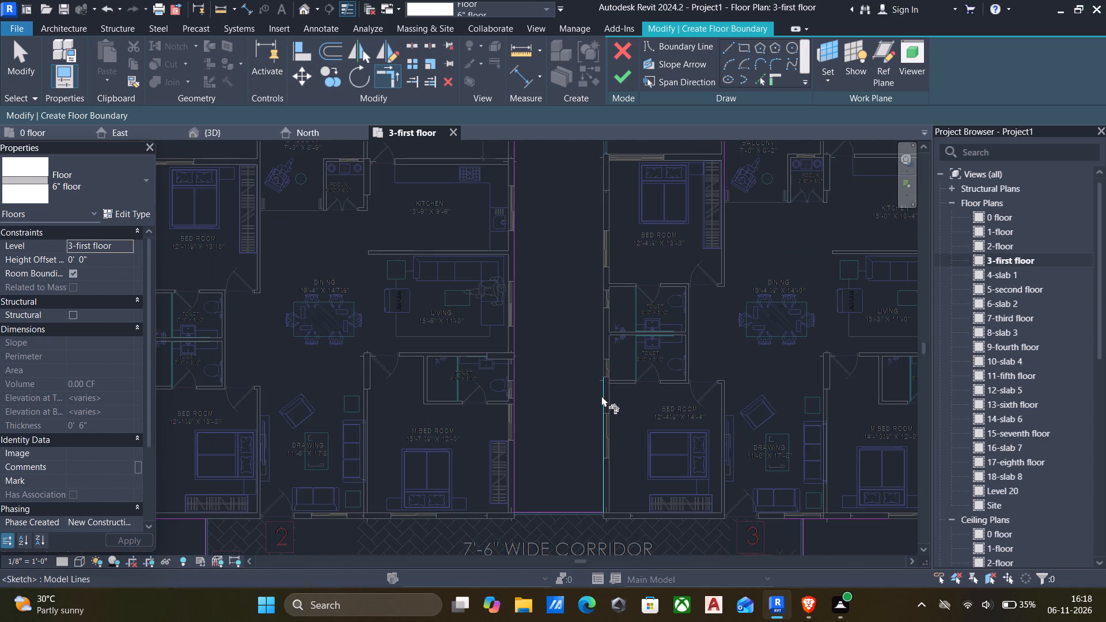
scroll(610, 261, down, 4)
click(629, 171)
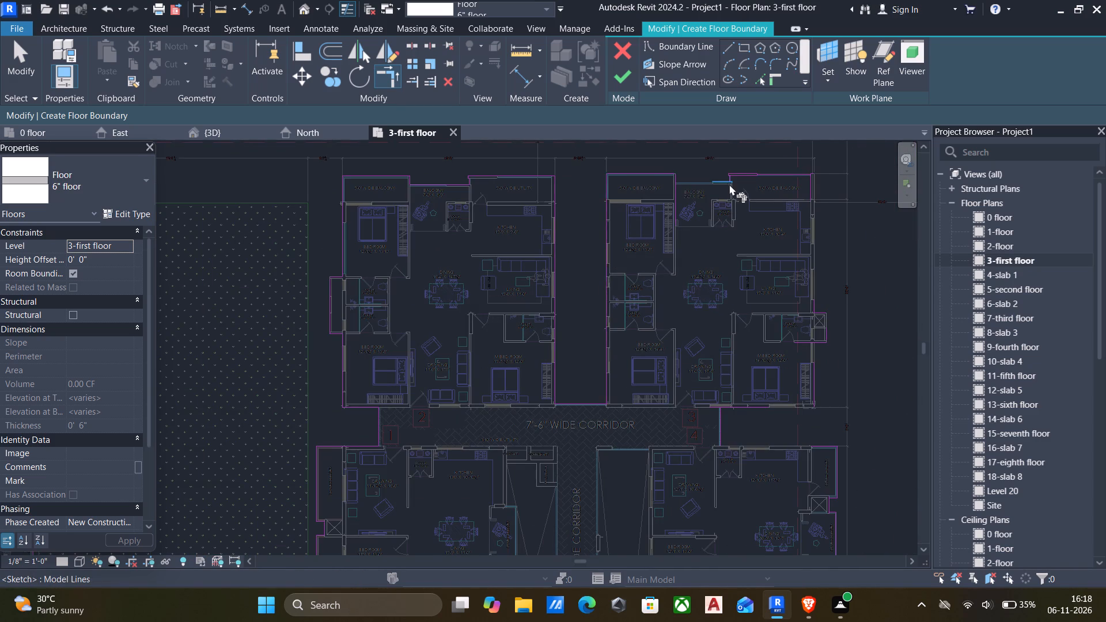
Join the 5'-0" WIDE BALCONY's inner side edge to its upper edge and to the upper edge of the 7'-0" X 8'-2" BALCONY.
scroll(714, 177, up, 8)
scroll(661, 185, up, 4)
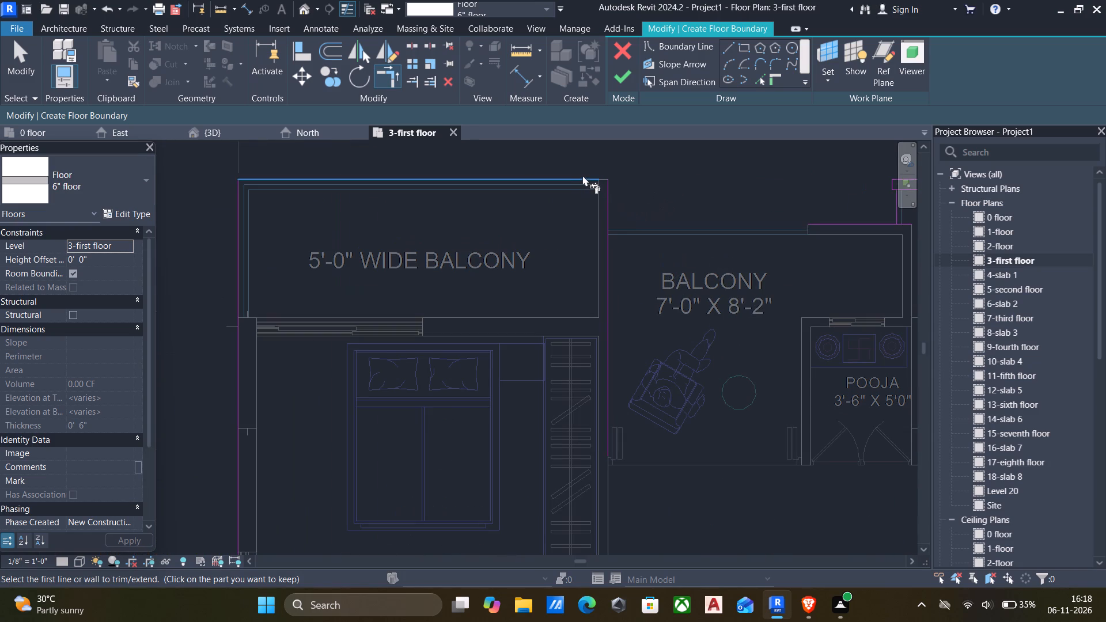
click(582, 175)
click(609, 194)
click(609, 202)
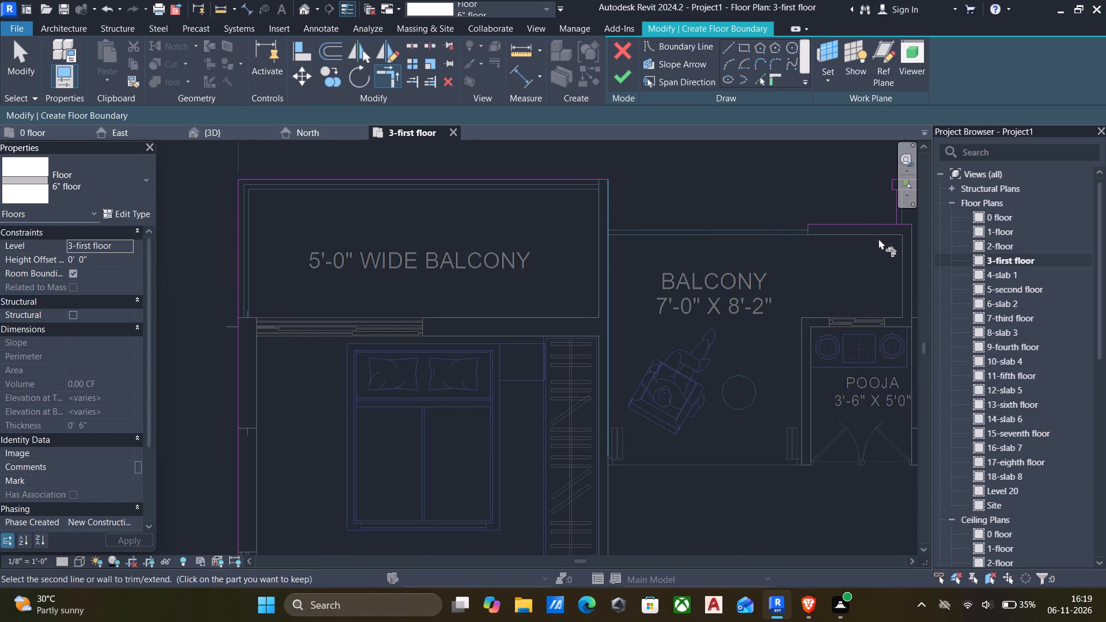
click(857, 224)
Trim the short side edge beside the 7'-0" X 8'-2" BALCONY to the lower edge of the adjoining UTILITY's overhanging wall.
scroll(853, 229, down, 4)
middle_drag(850, 232, 673, 280)
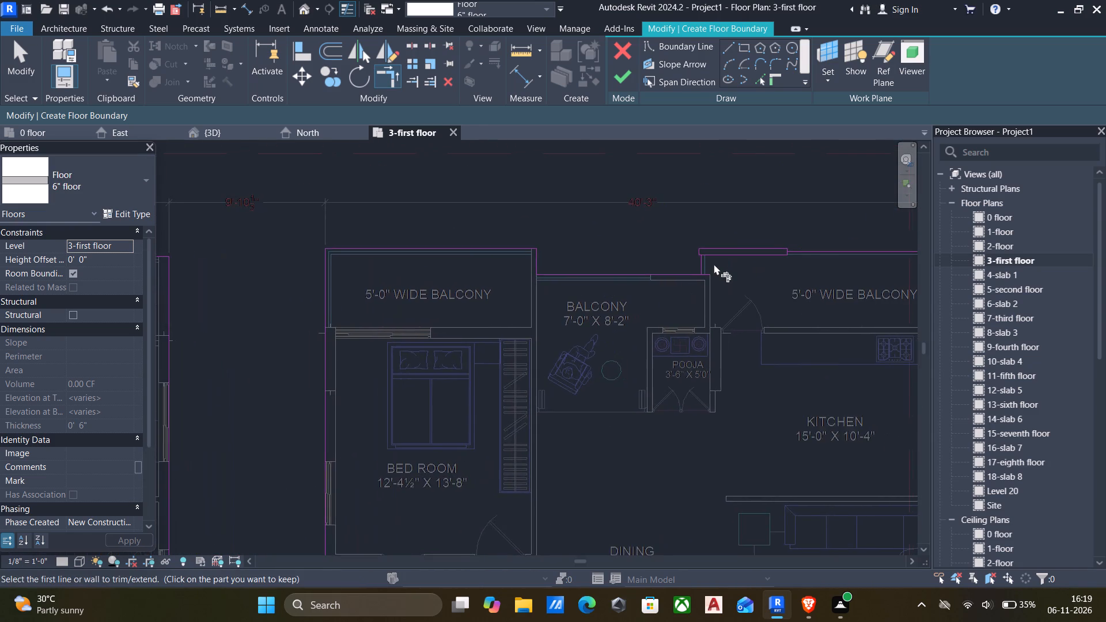
scroll(715, 262, up, 6)
click(677, 266)
click(677, 246)
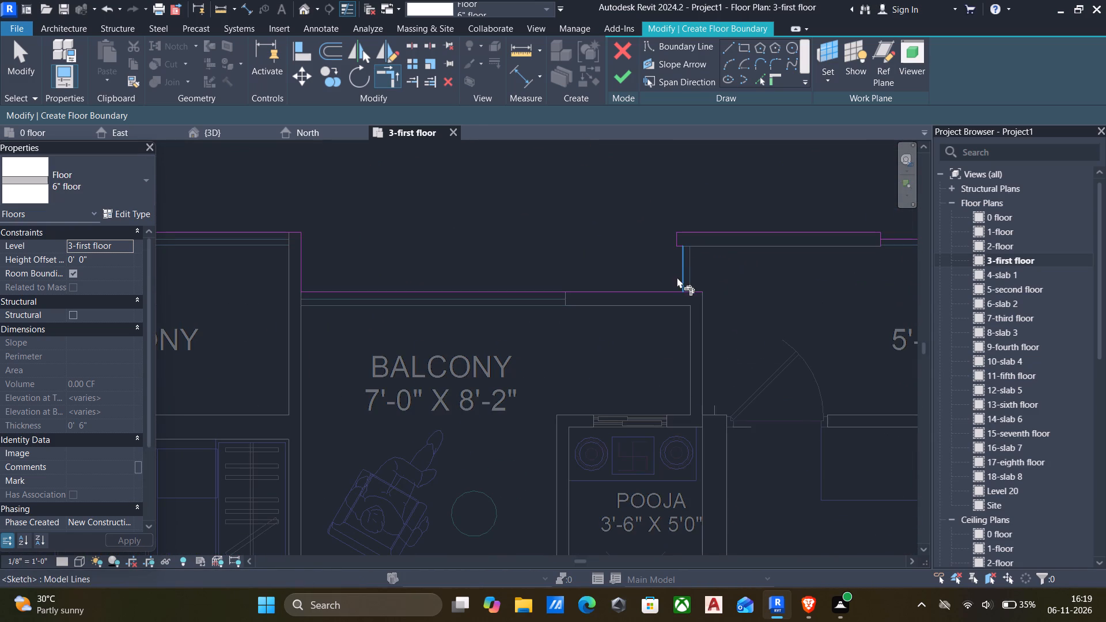
Trim the 7'-0" X 8'-2" BALCONY's upper edge to the short side edge beside the adjoining 5'-0" WIDE BALCONY.
scroll(677, 277, up, 5)
click(669, 305)
click(690, 276)
Trim the end edge of the wall overhanging the KITCHEN's 5'-0" WIDE BALCONY to that balcony's upper edge.
scroll(690, 276, down, 5)
middle_drag(684, 283, 355, 305)
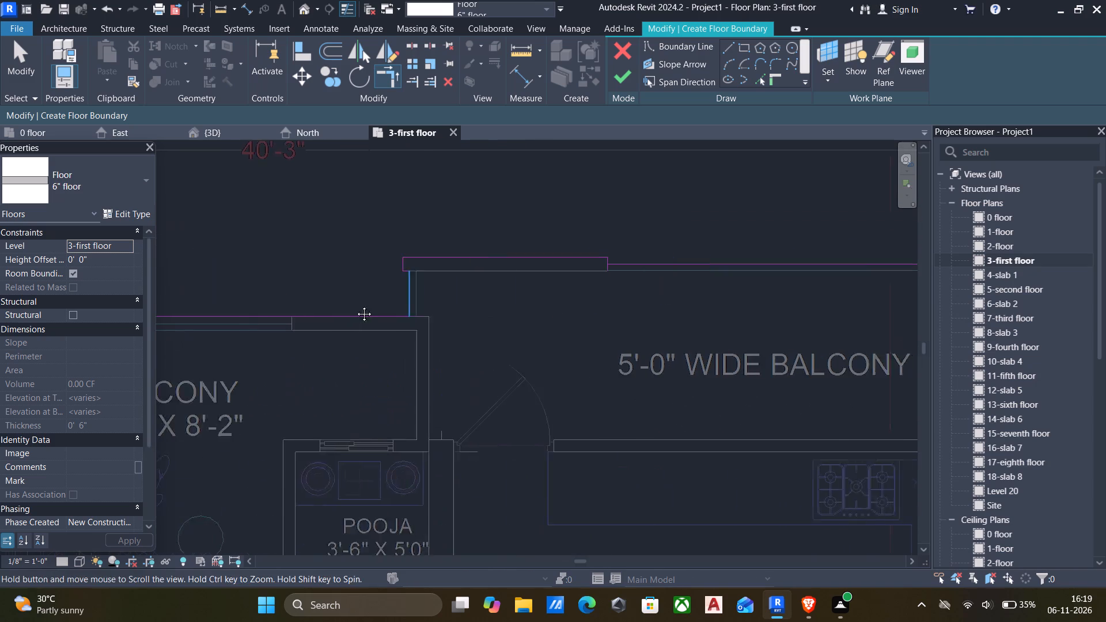
middle_drag(355, 305, 353, 305)
scroll(439, 261, up, 2)
scroll(506, 254, down, 4)
middle_drag(522, 265, 331, 249)
scroll(375, 233, up, 7)
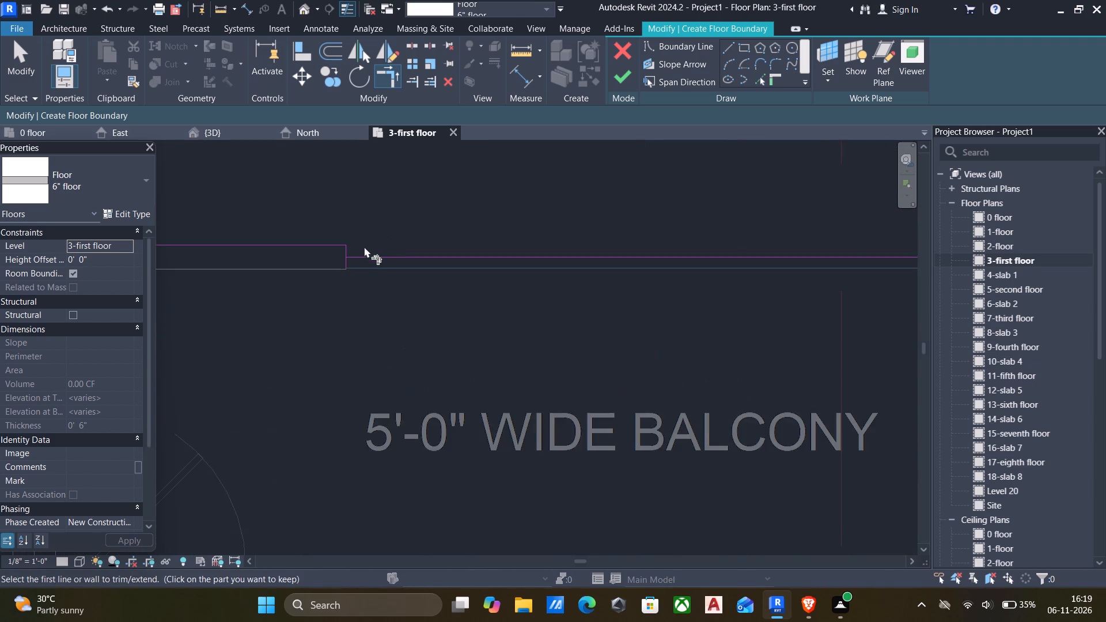
scroll(364, 246, up, 8)
click(335, 252)
click(362, 267)
Trim the upper edge of the KITCHEN's 5'-0" WIDE BALCONY to the inner side edge of the outer wall's projecting end.
scroll(406, 285, down, 14)
middle_drag(585, 323, 421, 289)
scroll(684, 266, up, 6)
scroll(596, 264, up, 4)
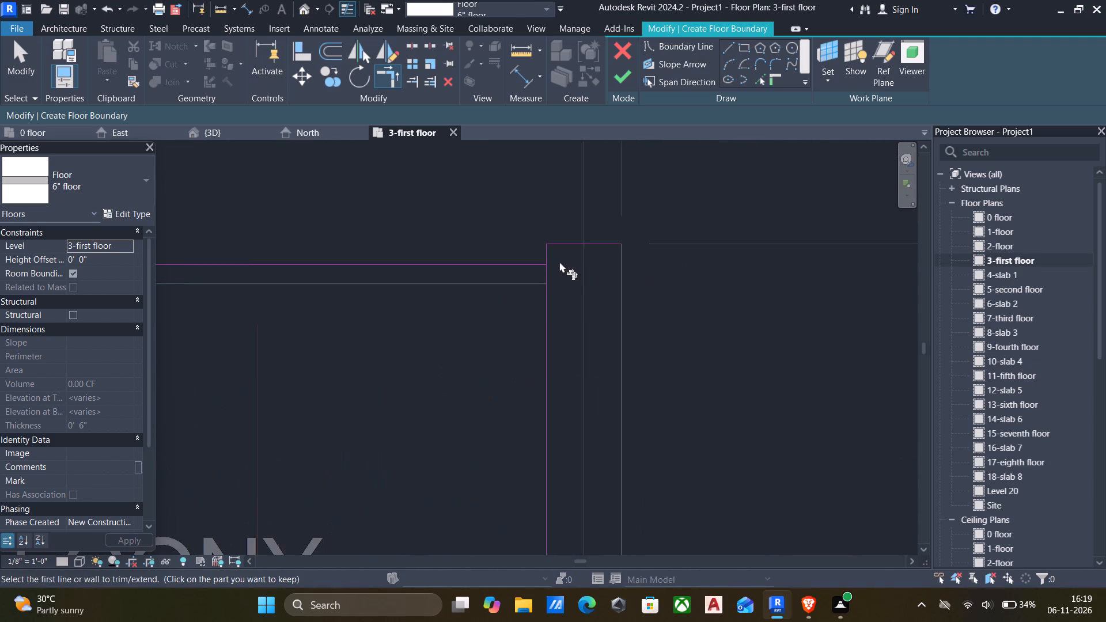
click(524, 263)
click(544, 259)
Join the short top edge of the outer wall's projecting end to the long outer side edge running past the KITCHEN and LIVING.
scroll(585, 259, down, 6)
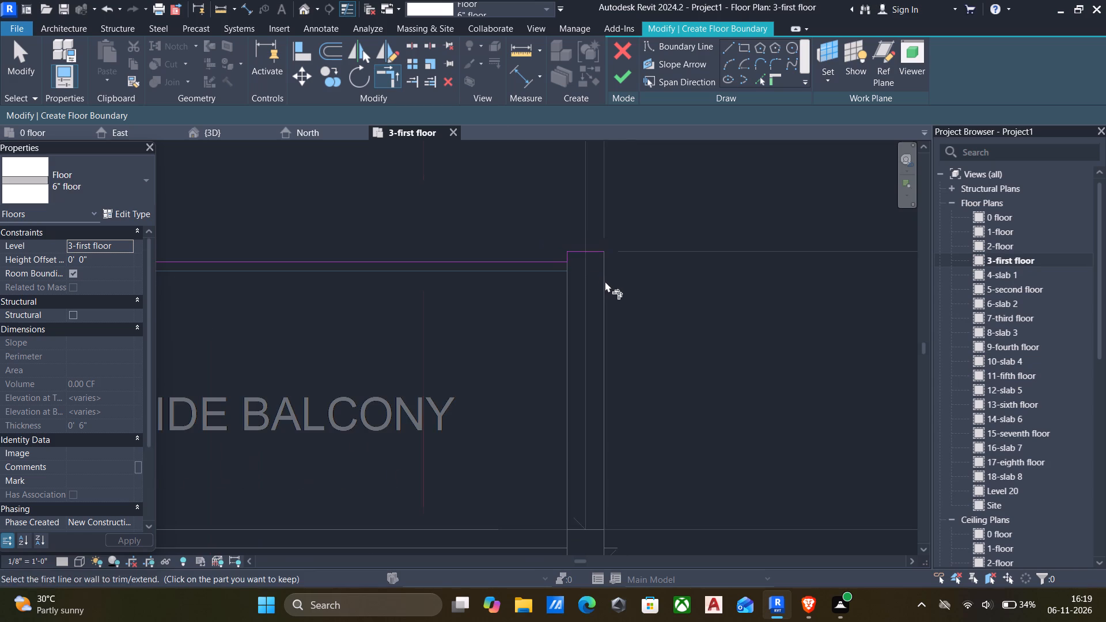
click(592, 250)
scroll(591, 286, down, 6)
middle_drag(604, 314, 635, 263)
scroll(612, 343, down, 6)
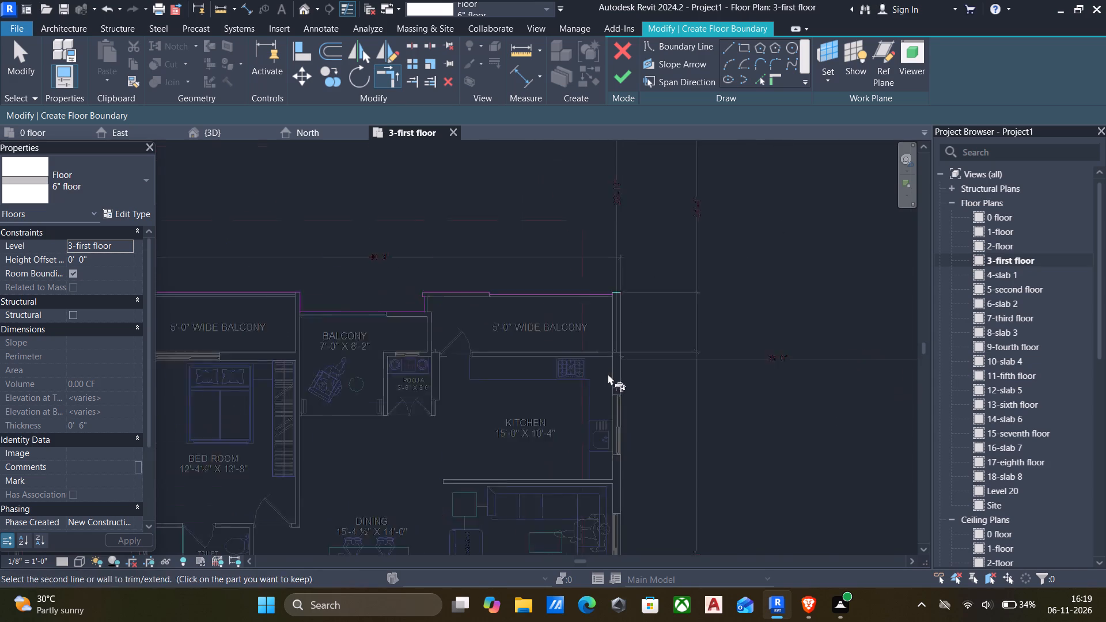
middle_drag(608, 374, 643, 299)
middle_drag(645, 403, 650, 337)
scroll(649, 439, up, 11)
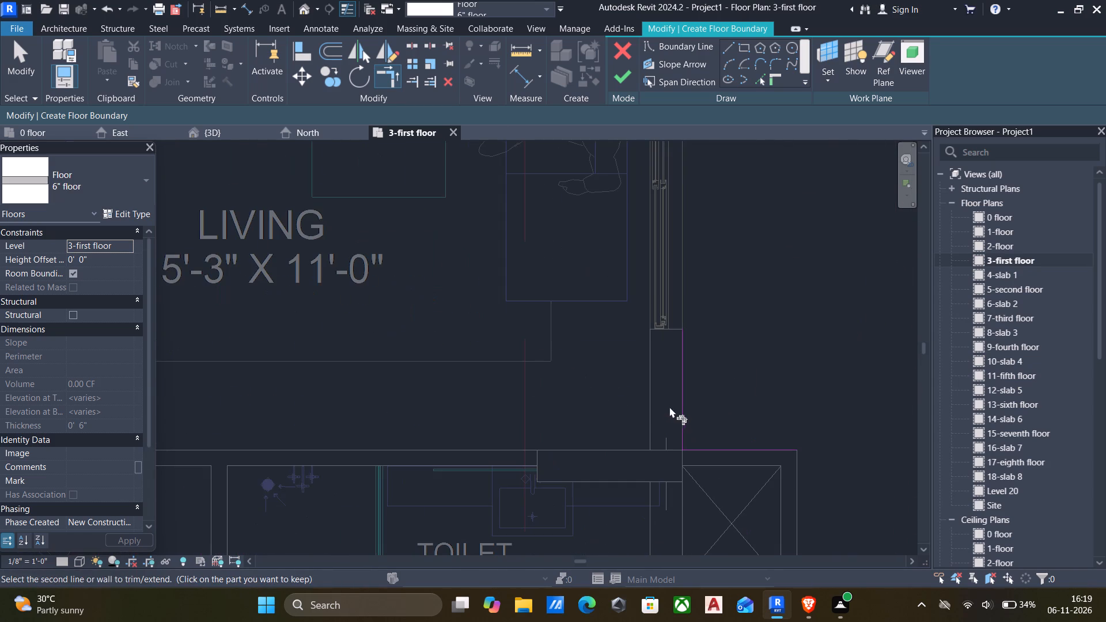
click(684, 393)
Join the outer side edge of the shaft beside the 8'-9" X 5'-0" TOILET to the shaft's upper and lower edges.
scroll(685, 423, down, 6)
middle_drag(686, 425, 662, 238)
scroll(664, 253, up, 5)
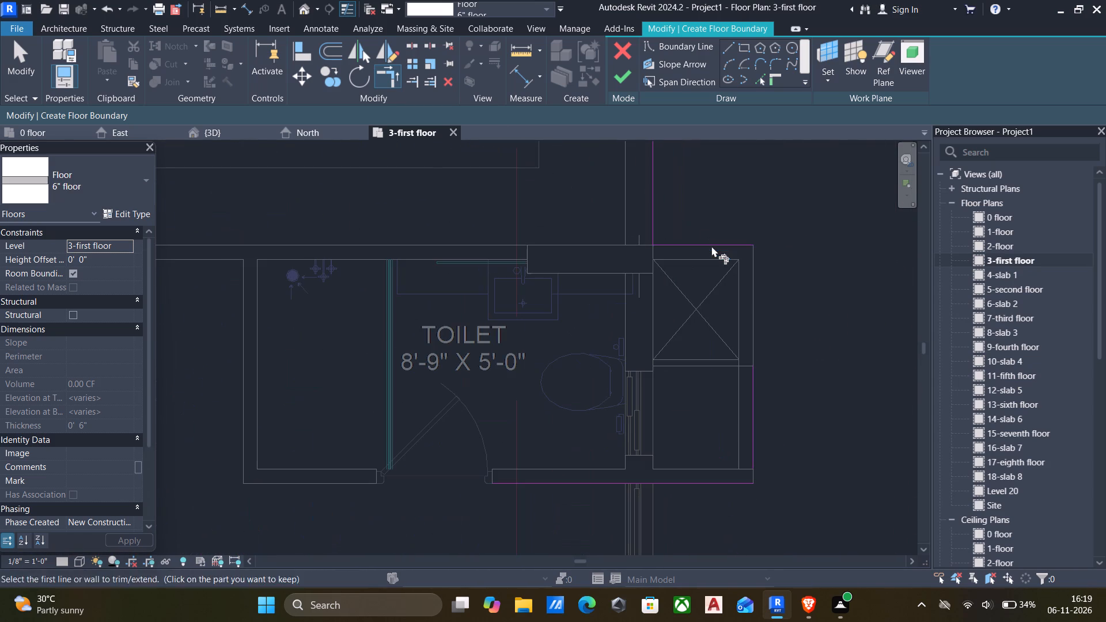
click(711, 246)
click(753, 381)
scroll(747, 400, down, 3)
scroll(737, 448, up, 5)
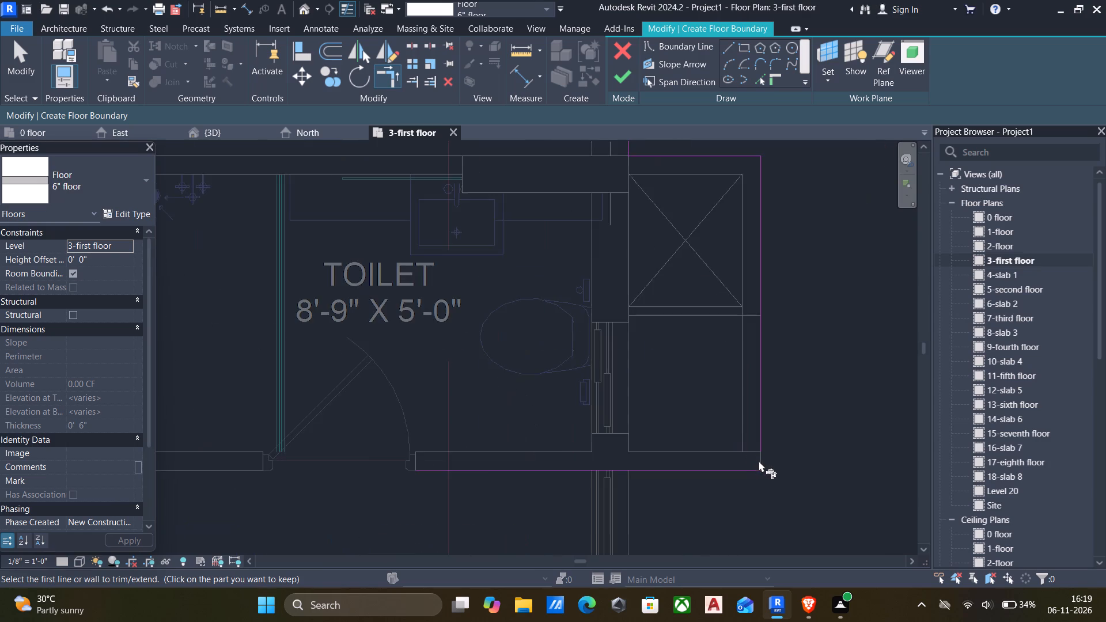
scroll(770, 466, up, 4)
click(752, 415)
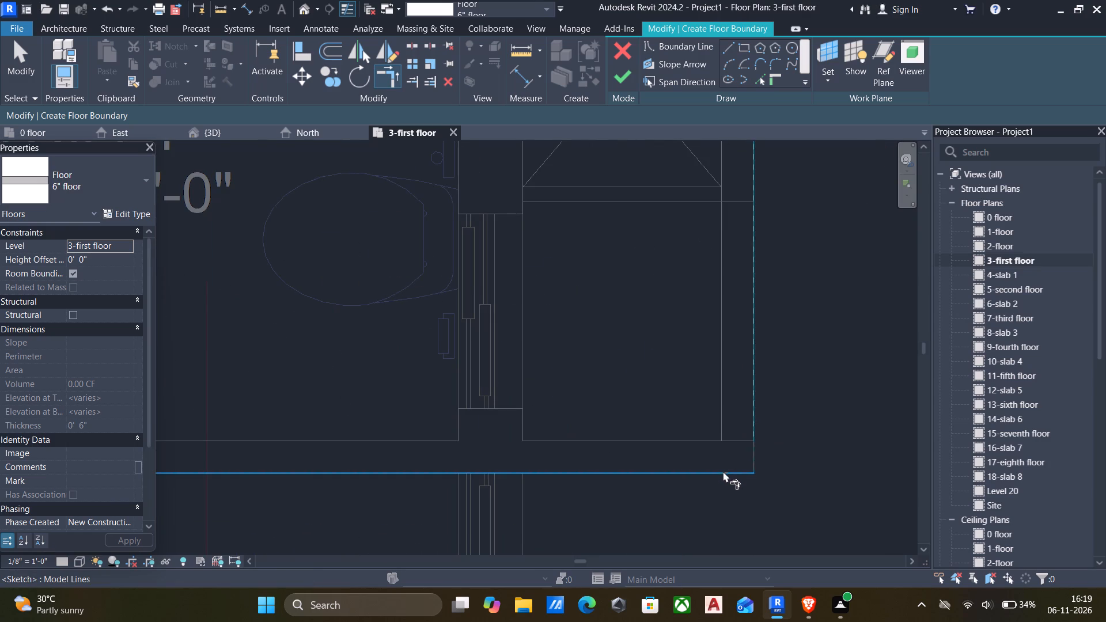
click(722, 475)
Join the 14'-10½" X 12'-0" M.BED ROOM's outer side edge to the toilet shaft's lower edge and the bedroom's lower edge.
scroll(721, 473, down, 6)
middle_drag(721, 473, 819, 412)
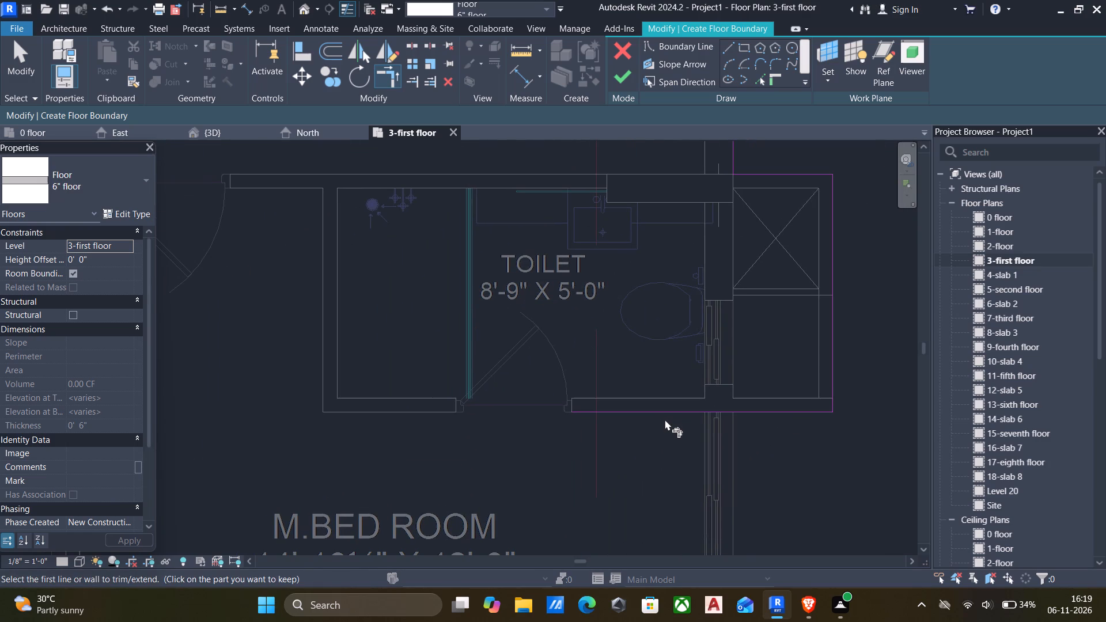
scroll(747, 418, down, 4)
middle_drag(745, 420, 641, 301)
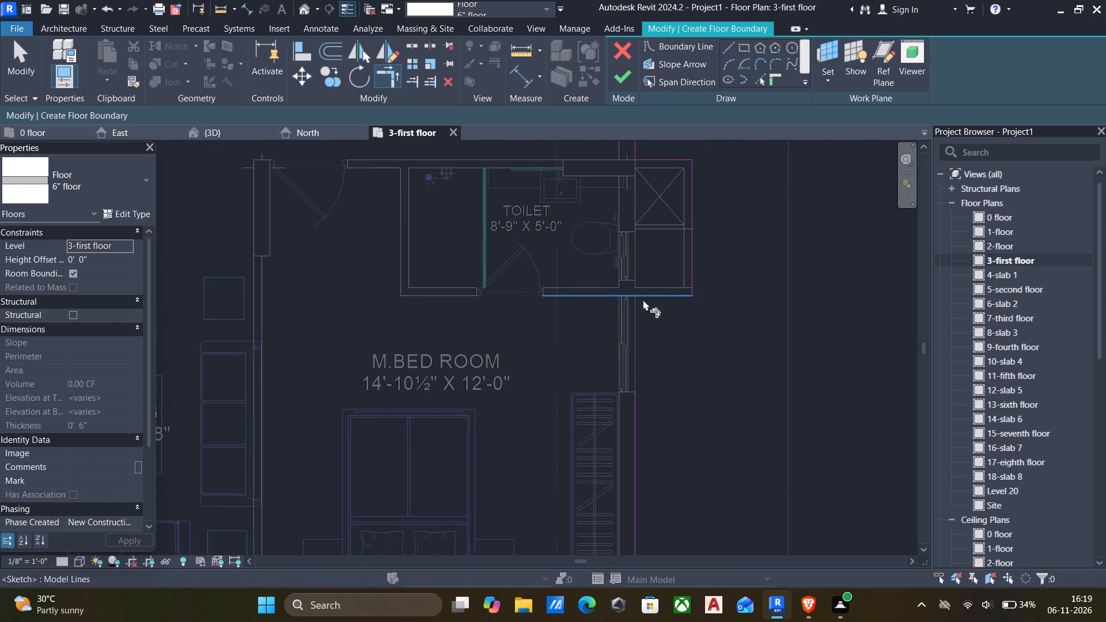
scroll(647, 300, up, 1)
click(657, 294)
click(631, 445)
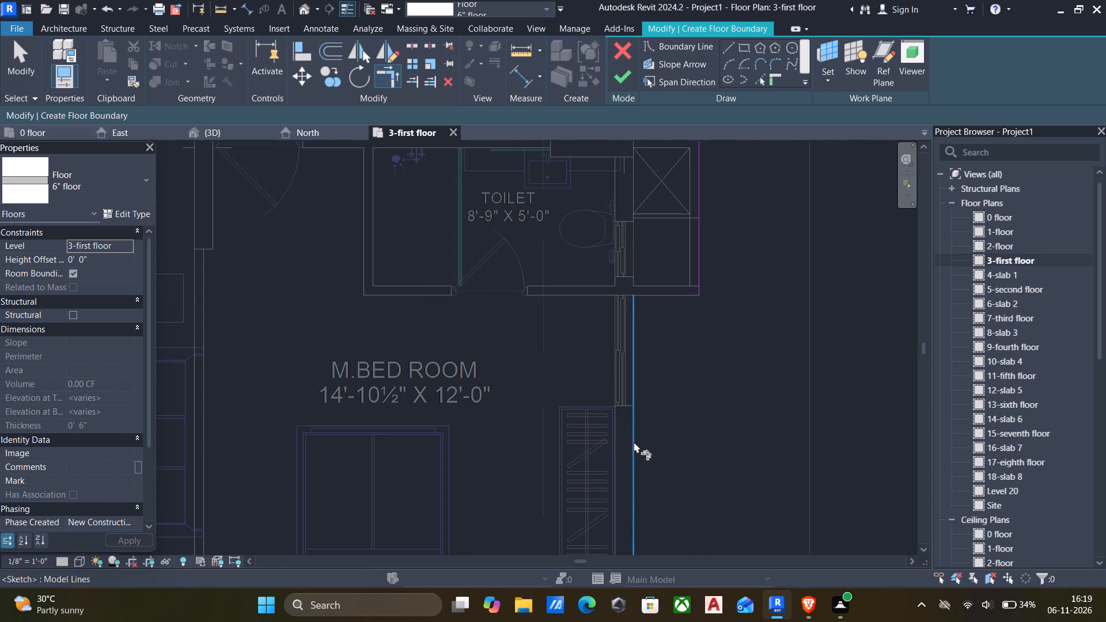
scroll(634, 442, down, 5)
middle_drag(635, 442, 688, 306)
scroll(675, 401, up, 6)
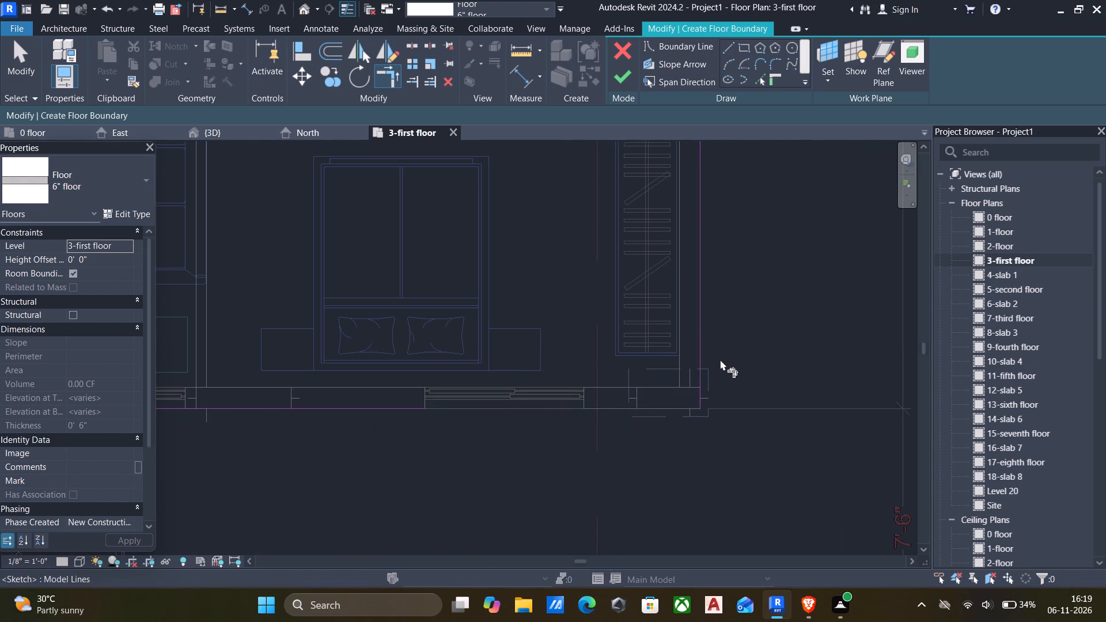
click(700, 328)
click(385, 405)
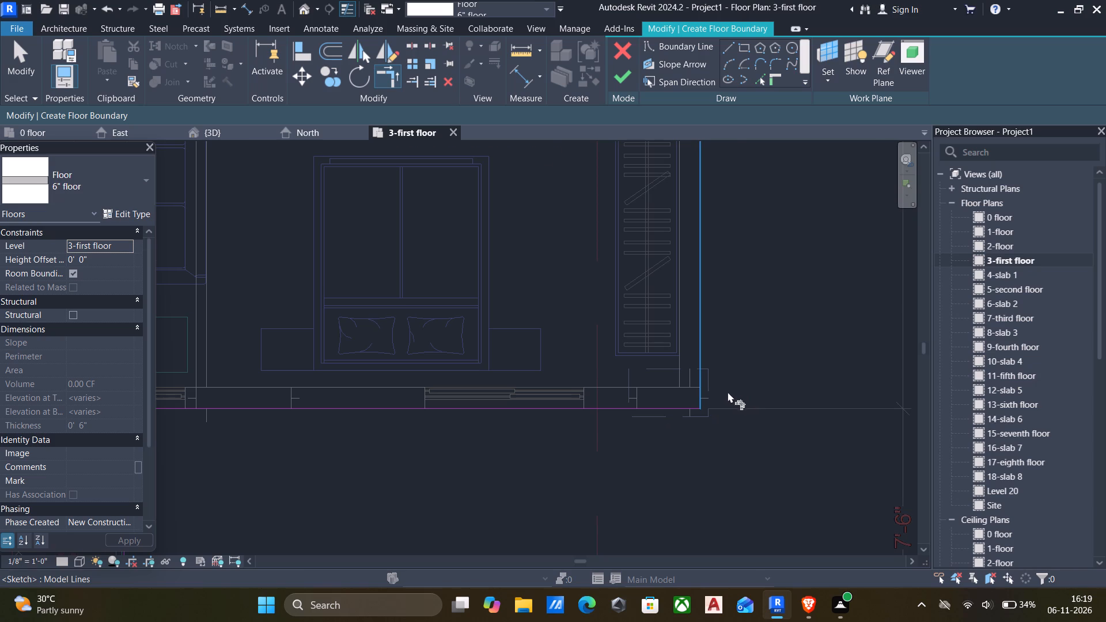
Trim the M.BED ROOM's lower edge to the end edge of the 7'-6" WIDE CORRIDOR.
scroll(727, 392, down, 7)
middle_drag(679, 418, 721, 382)
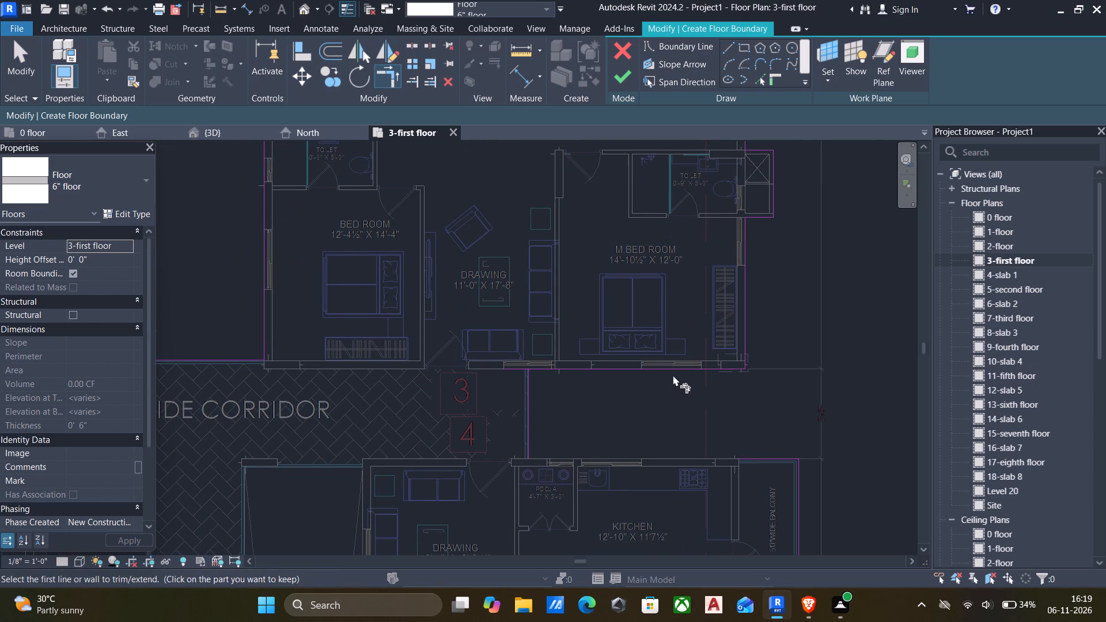
scroll(547, 382, up, 4)
click(599, 363)
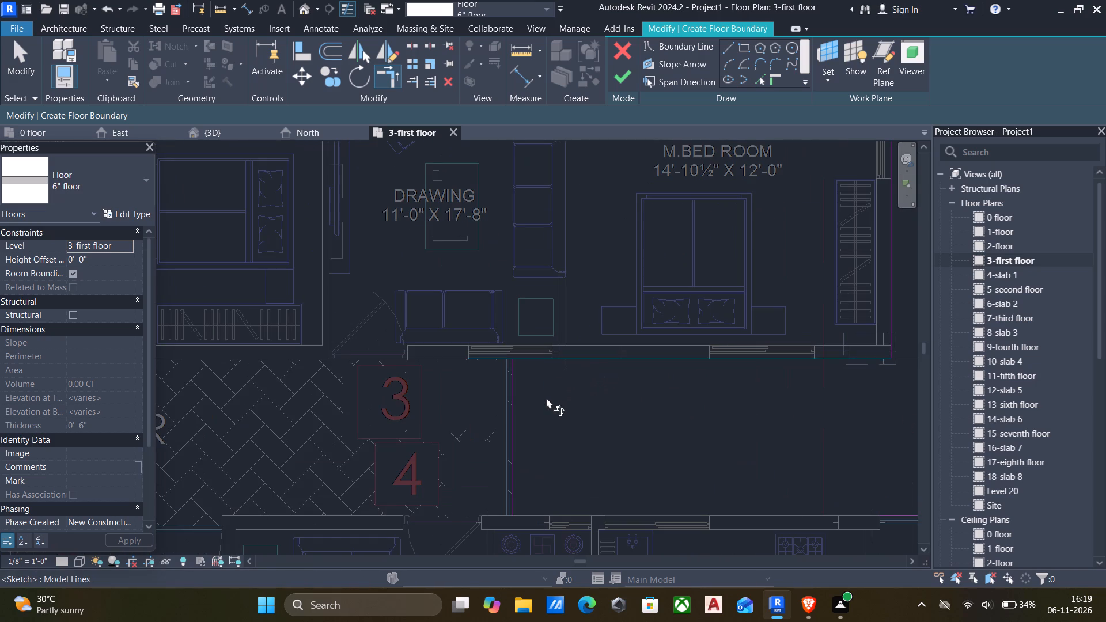
click(513, 401)
Join the corridor's end edge to the upper edge of the 5'0" WIDE BALCONY beside the 12'-10" X 11'7½" KITCHEN.
scroll(550, 424, down, 5)
middle_drag(550, 425, 567, 406)
scroll(546, 458, up, 5)
scroll(554, 406, up, 5)
click(551, 394)
scroll(616, 433, down, 3)
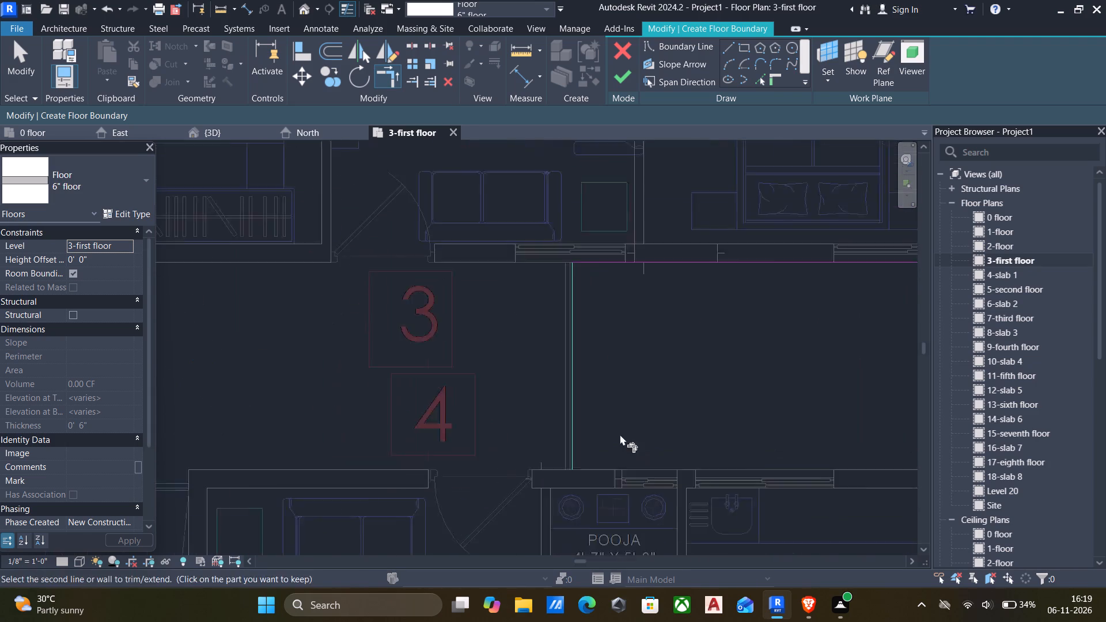
scroll(620, 434, down, 3)
middle_drag(620, 434, 566, 405)
middle_drag(760, 418, 579, 408)
scroll(756, 418, up, 4)
click(740, 421)
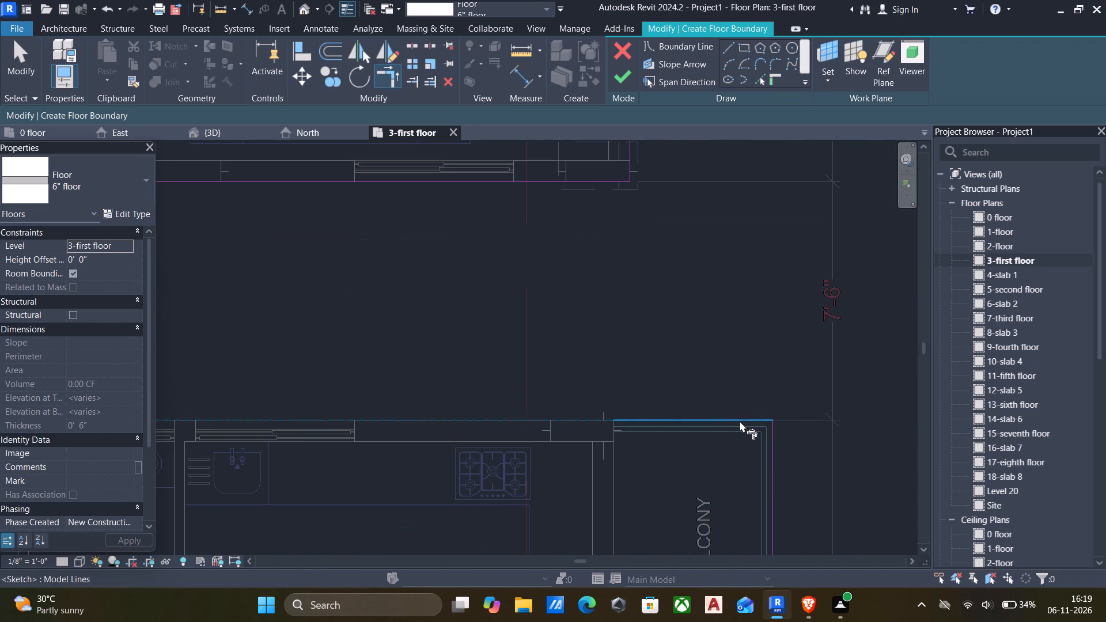
Trim the lower edge of the KITCHEN's 5'0" WIDE BALCONY to the outer side edge of the shaft below it.
scroll(774, 436, down, 9)
middle_drag(779, 447, 775, 449)
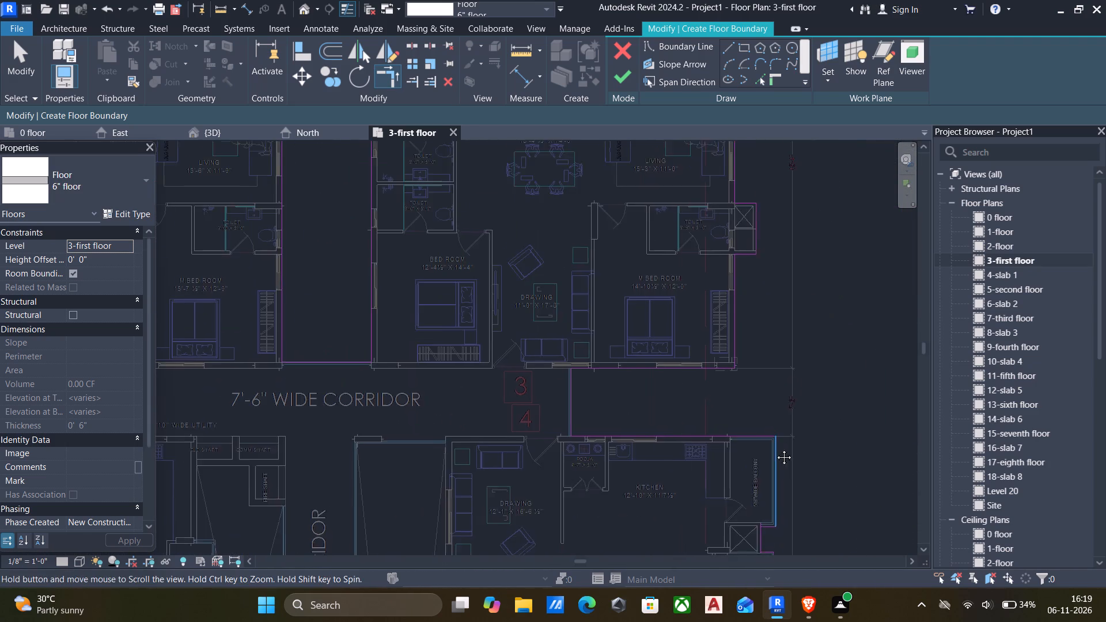
middle_drag(775, 449, 760, 362)
scroll(785, 421, up, 3)
scroll(742, 444, up, 4)
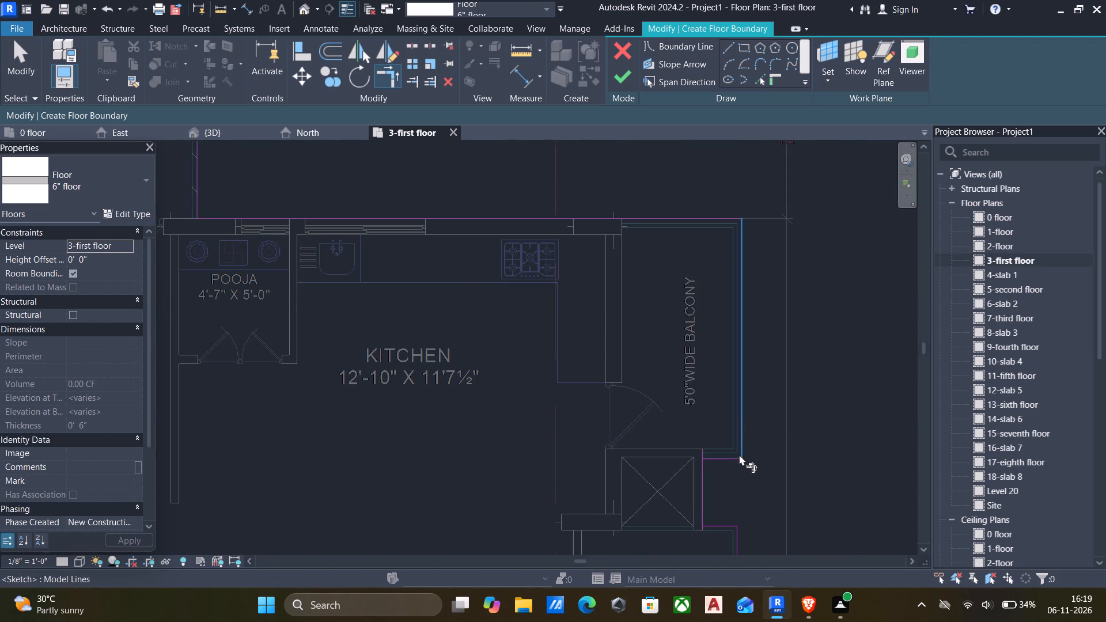
scroll(738, 458, up, 6)
click(725, 458)
click(660, 479)
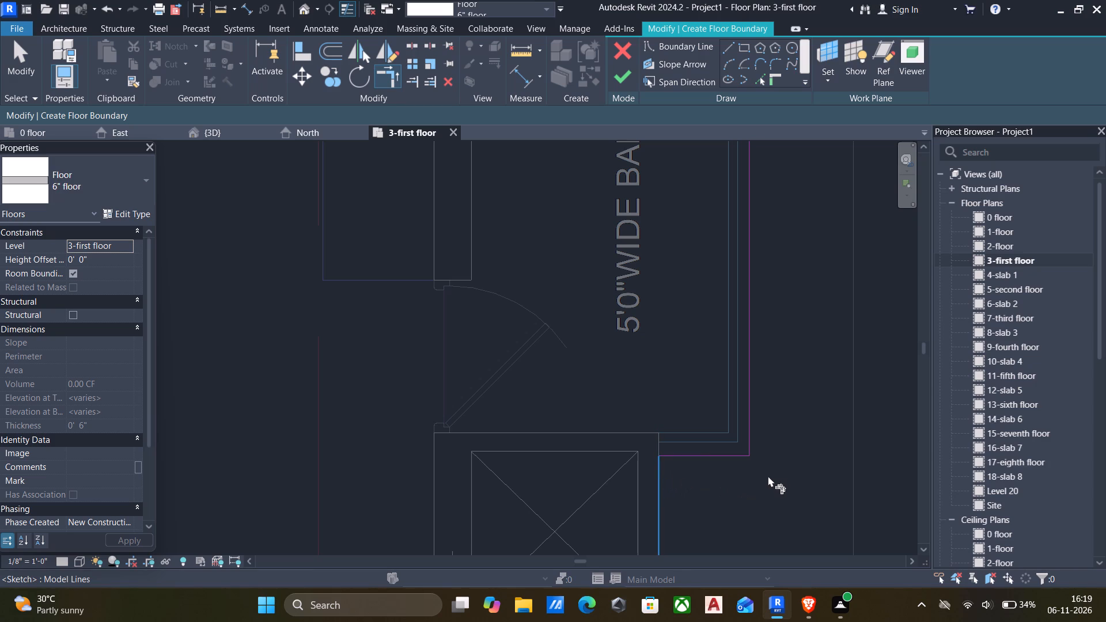
Trim that shaft's outer side edge to the upper edge of the 5'0" WIDE BALCONY beside the 16'-5" X 10'-7" DINING.
scroll(768, 476, down, 6)
middle_drag(695, 464, 671, 380)
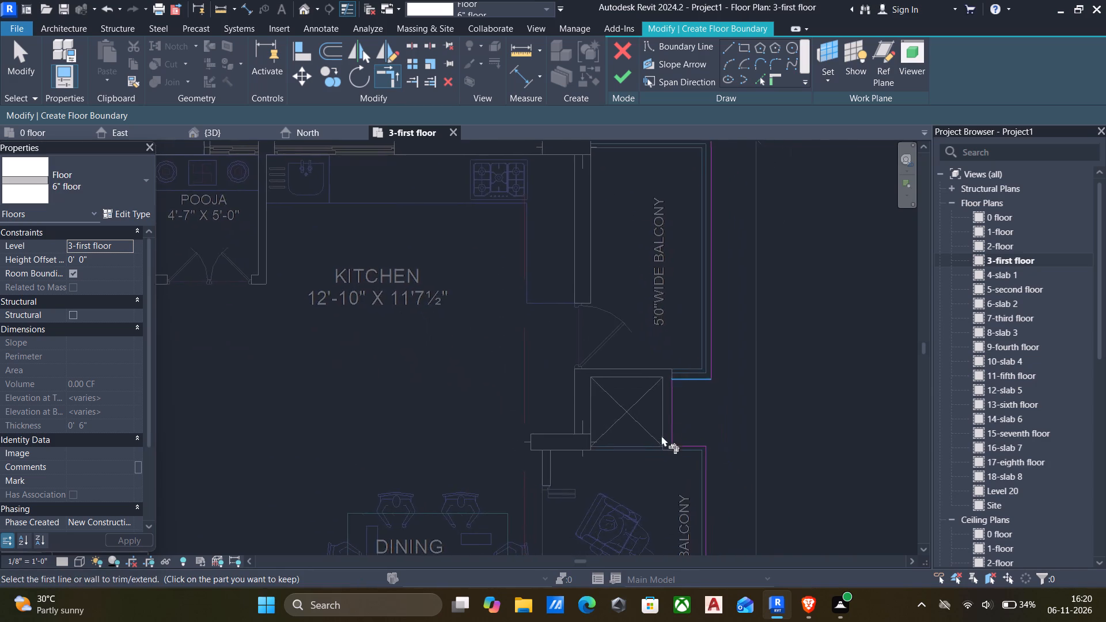
scroll(660, 444, up, 11)
click(690, 425)
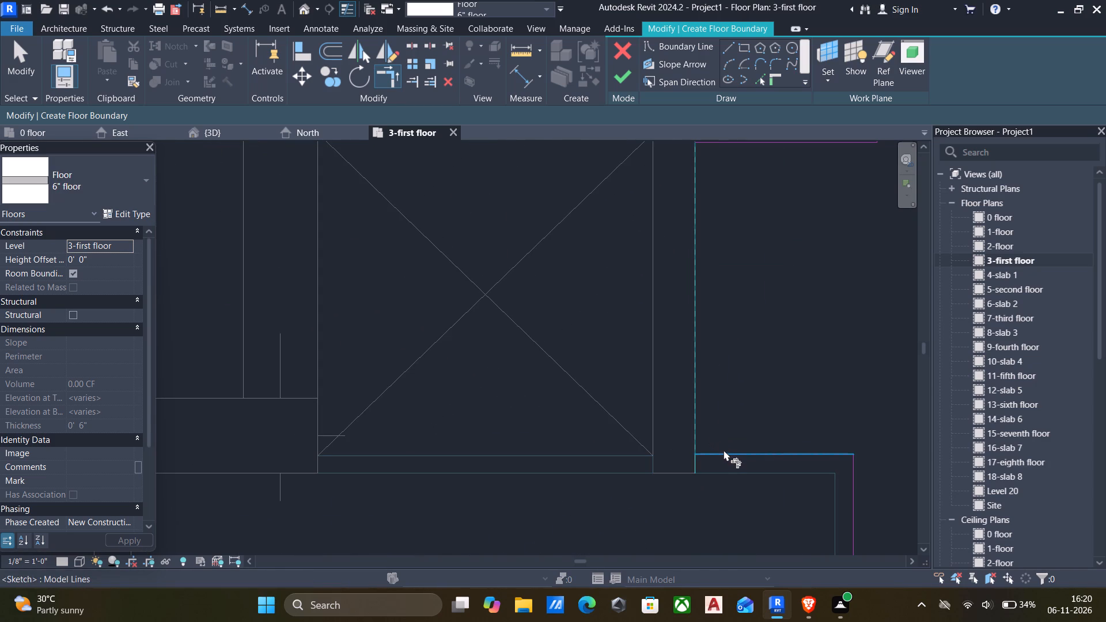
click(724, 452)
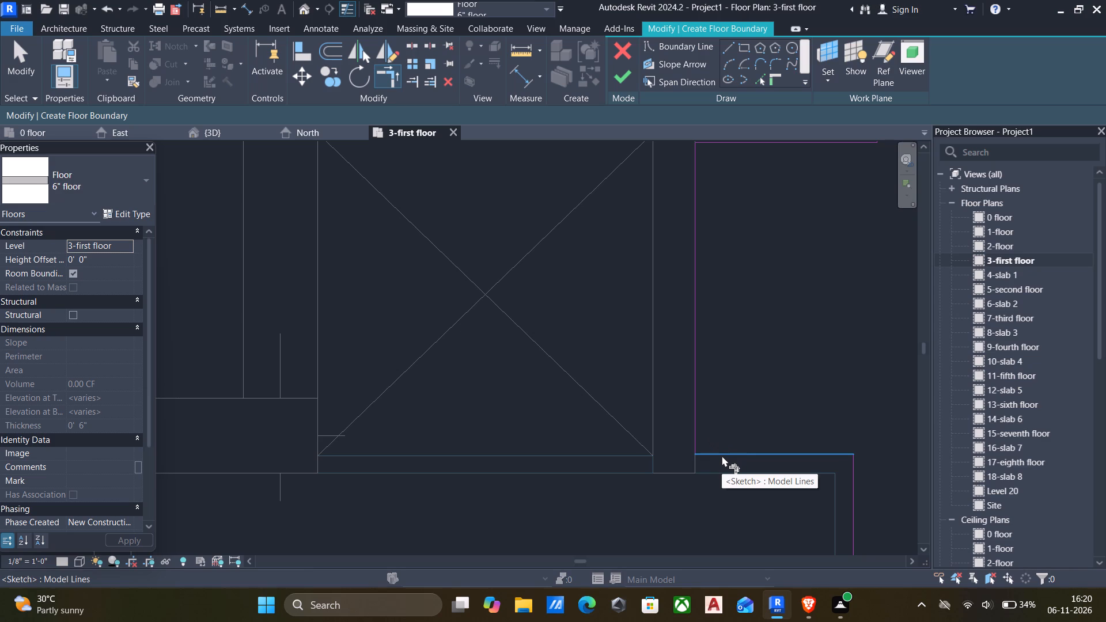
Join the DINING balcony's lower edge to the outer side edge of the shaft beside the 8'-4½" X 5'-0" TOILET.
scroll(721, 456, down, 5)
middle_drag(722, 458, 690, 409)
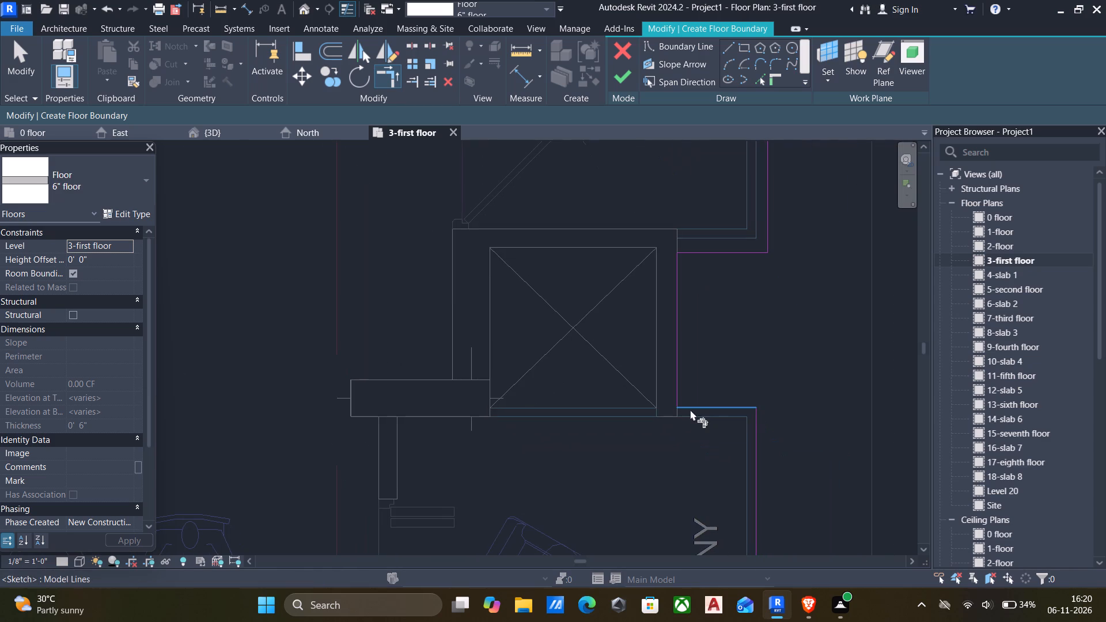
scroll(710, 411, down, 4)
middle_drag(709, 419, 702, 363)
scroll(701, 399, down, 1)
middle_drag(704, 424, 695, 347)
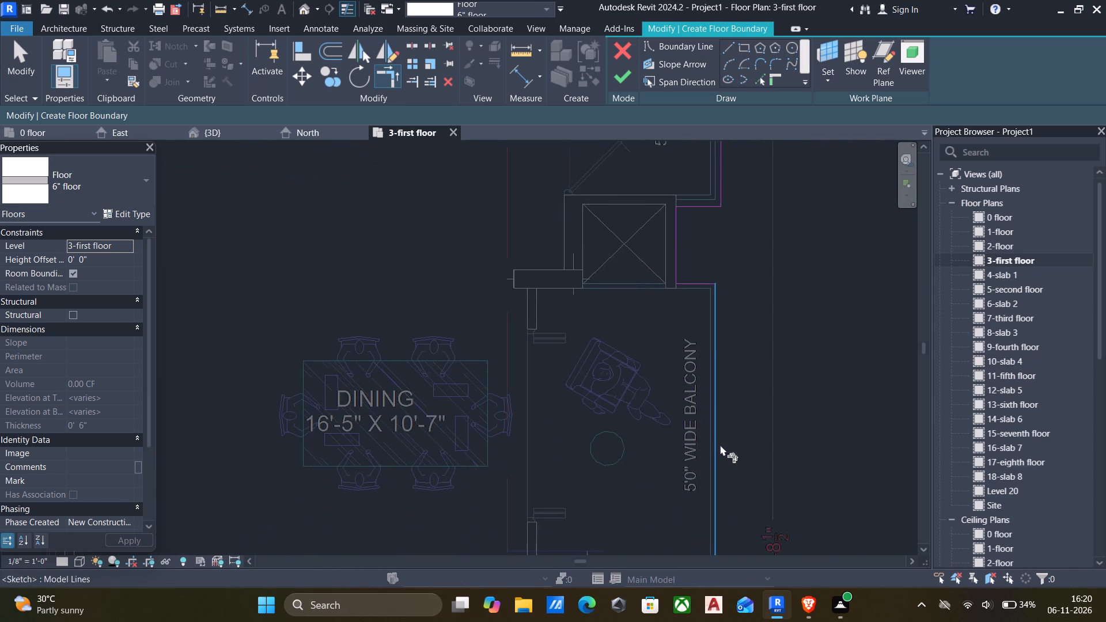
middle_drag(721, 439, 702, 331)
middle_drag(672, 418, 669, 365)
scroll(681, 408, up, 6)
scroll(639, 399, down, 1)
middle_click(639, 399)
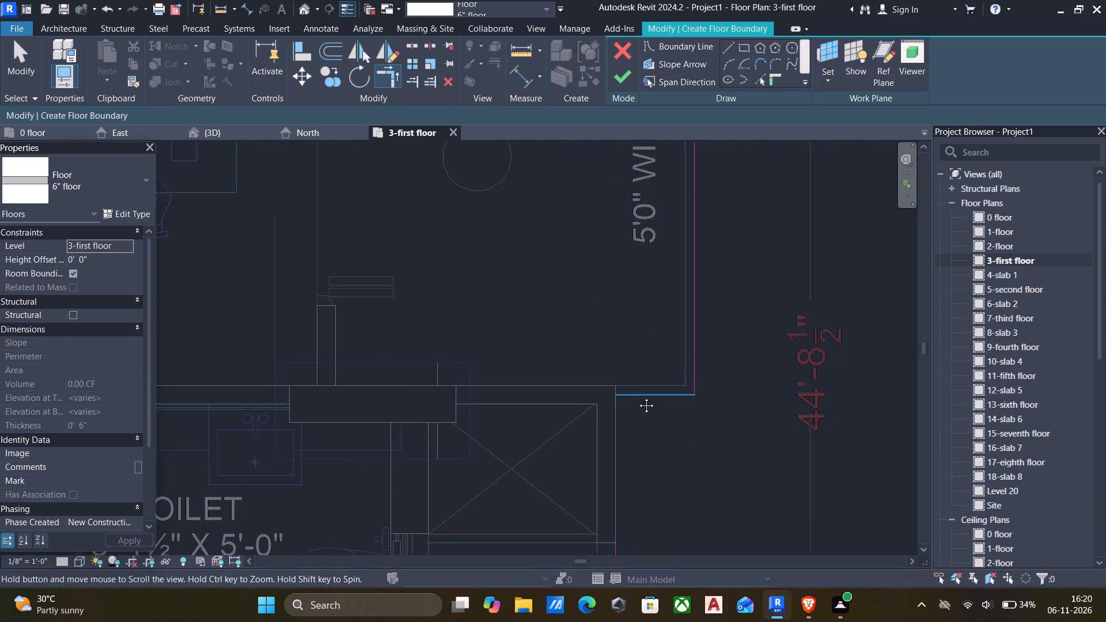
click(642, 392)
scroll(607, 494, down, 4)
middle_drag(607, 494, 630, 405)
scroll(629, 446, up, 4)
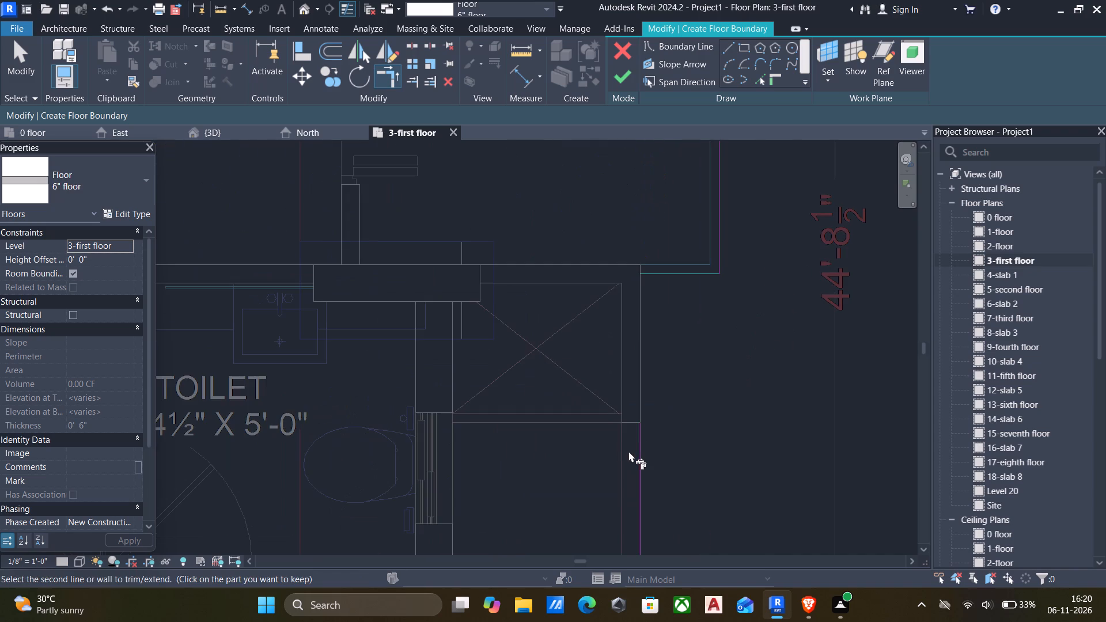
click(637, 457)
Trim the lower edge of the projecting wall below the toilet shaft to the outer side edge of the BED ROOM's balcony.
scroll(637, 457, down, 4)
middle_drag(637, 458, 615, 419)
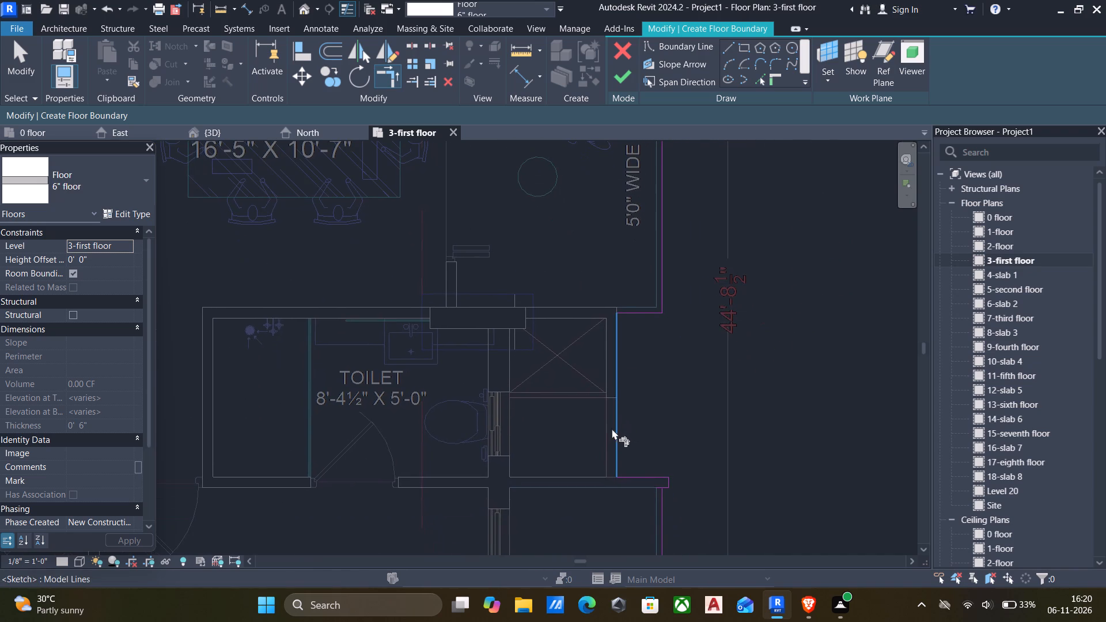
scroll(607, 433, down, 4)
middle_drag(615, 441, 610, 409)
scroll(624, 432, up, 10)
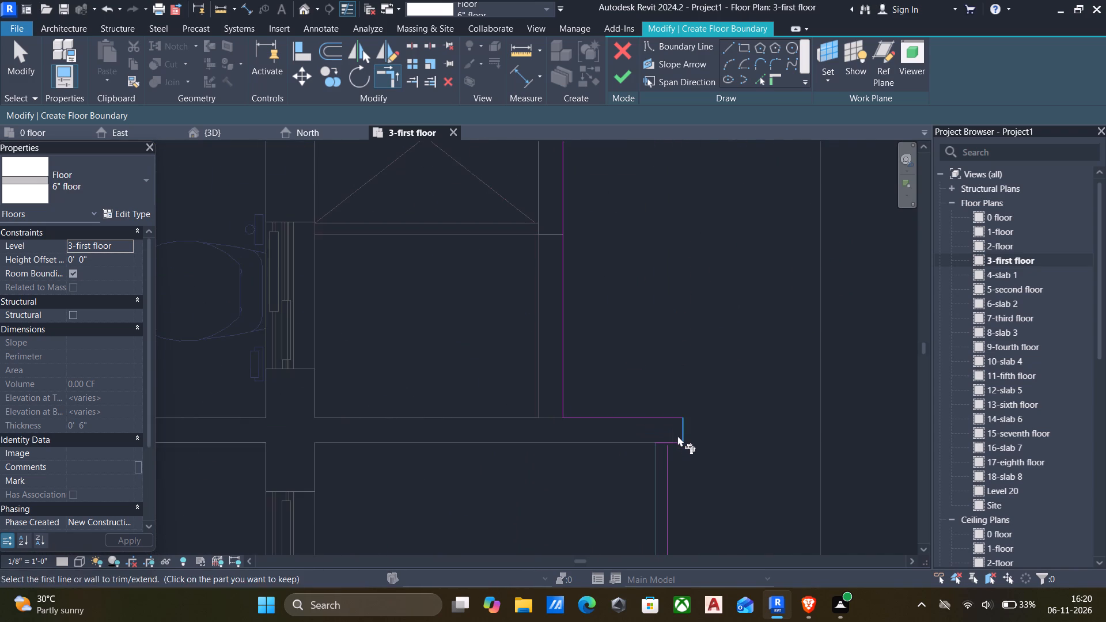
scroll(680, 442, up, 4)
click(672, 442)
click(659, 466)
Join the outer side edge of the 12'-3" X 15'-6" BED ROOM's 5'0' WIDE BALCONY to the apartment's long lower edge.
scroll(657, 468, down, 6)
middle_drag(656, 468, 648, 453)
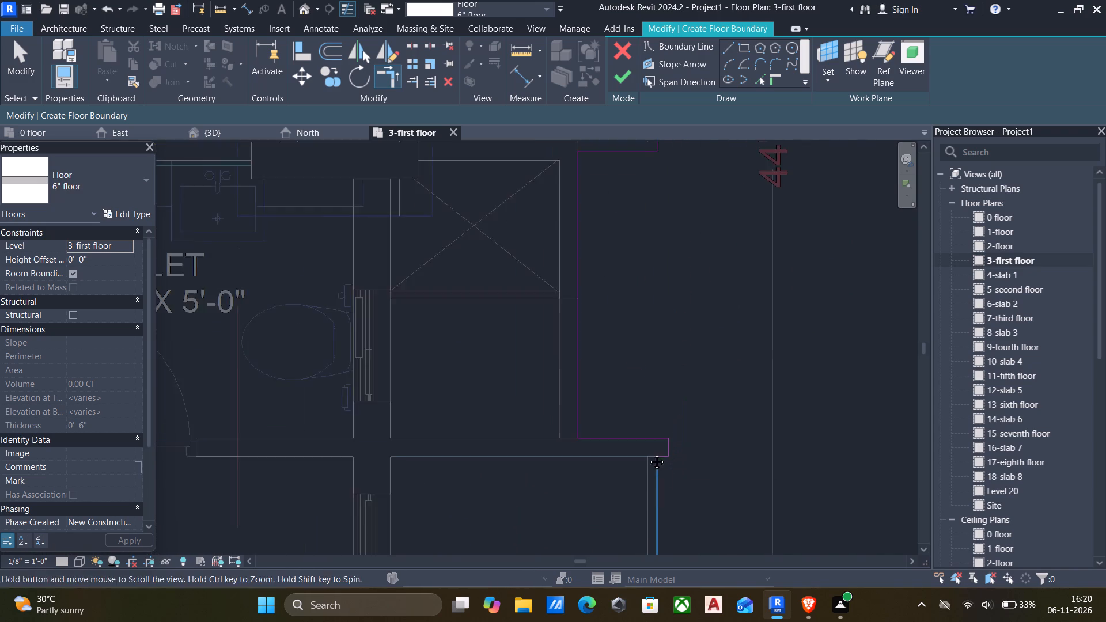
middle_drag(648, 453, 617, 374)
scroll(592, 400, down, 5)
middle_drag(590, 445, 620, 323)
scroll(608, 369, down, 5)
middle_drag(610, 403, 633, 285)
scroll(611, 397, up, 3)
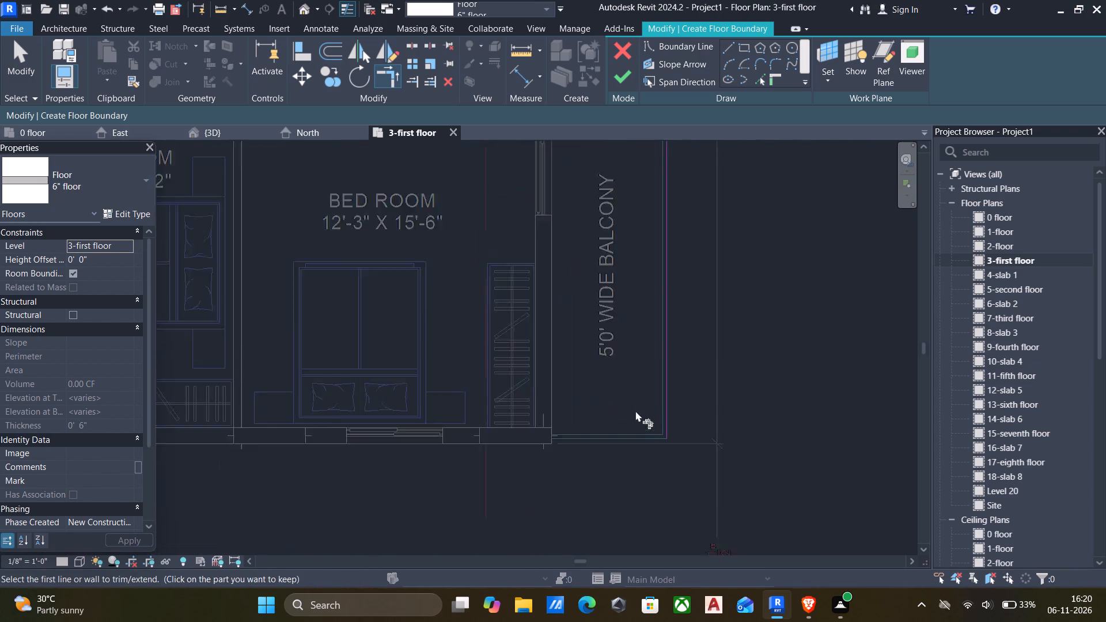
scroll(635, 411, up, 6)
click(680, 430)
scroll(621, 436, down, 6)
middle_drag(621, 445, 756, 429)
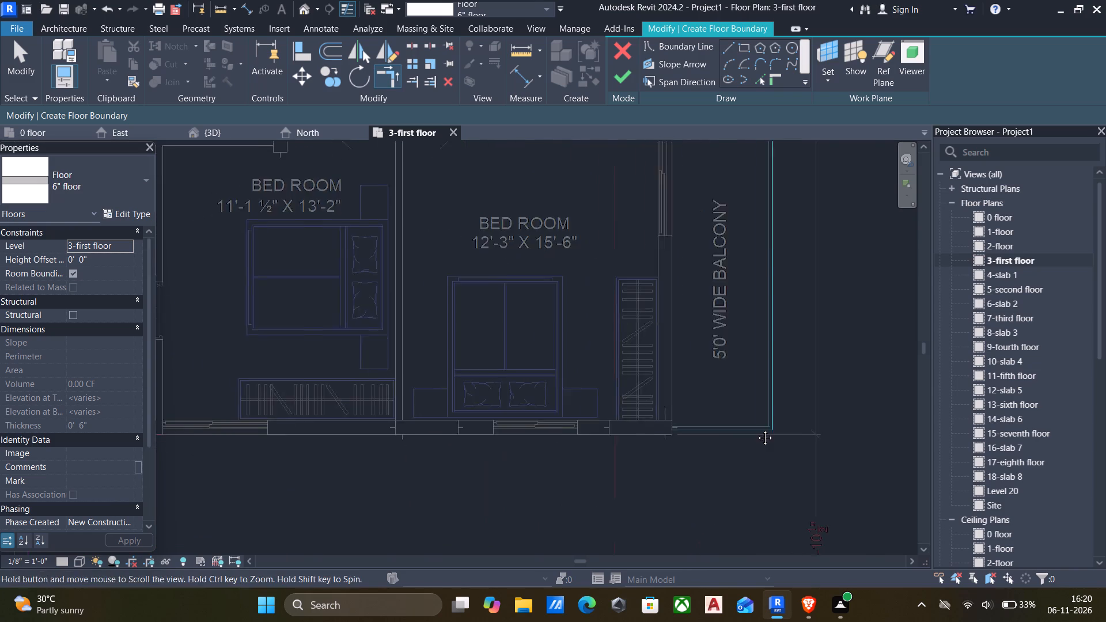
middle_drag(756, 429, 802, 423)
scroll(527, 434, down, 4)
click(301, 435)
Trim the long lower edge at the 6'-1½" X 6'-7½" TOILET corner to the side edge running down to the next apartment.
scroll(292, 431, up, 3)
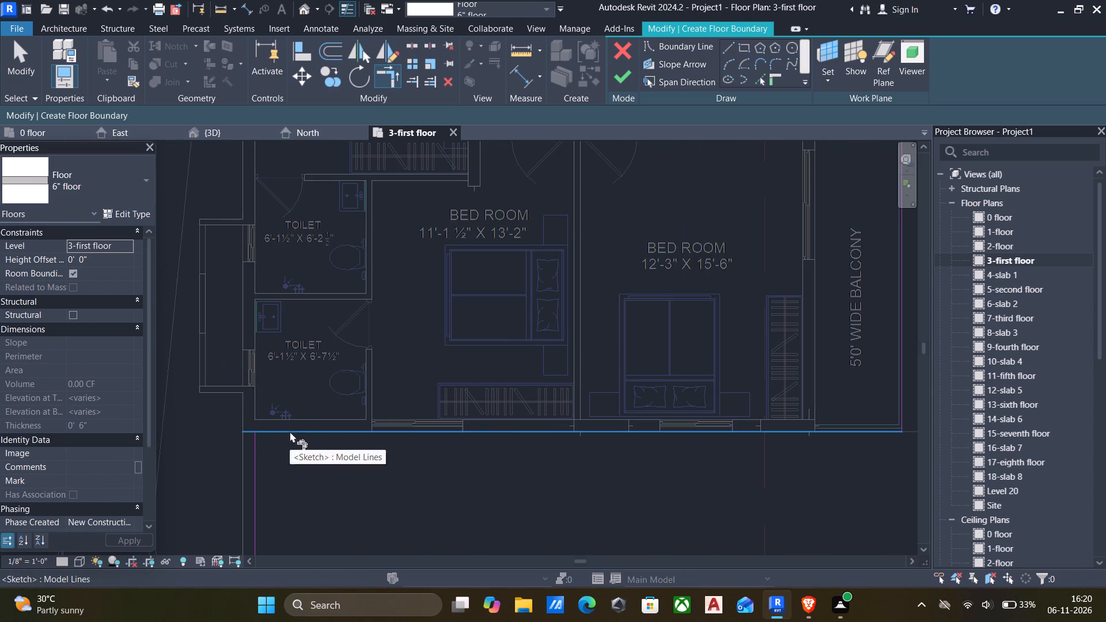
click(290, 431)
click(258, 454)
scroll(271, 457, down, 5)
middle_drag(274, 458, 428, 275)
scroll(413, 346, up, 4)
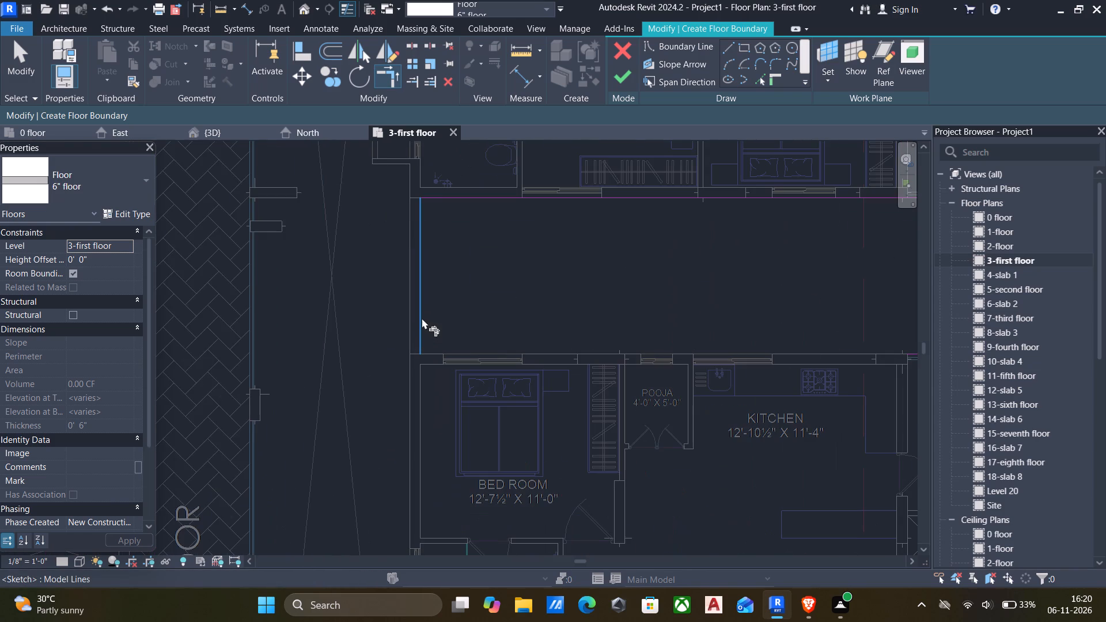
Join the side edge running down between the apartments to the next apartment's upper edge along its POOJA, 12'-10½" X 11'-4" KITCHEN and UTILITY.
click(422, 318)
scroll(743, 344, down, 4)
middle_drag(698, 358, 536, 363)
scroll(747, 351, up, 5)
scroll(648, 354, up, 2)
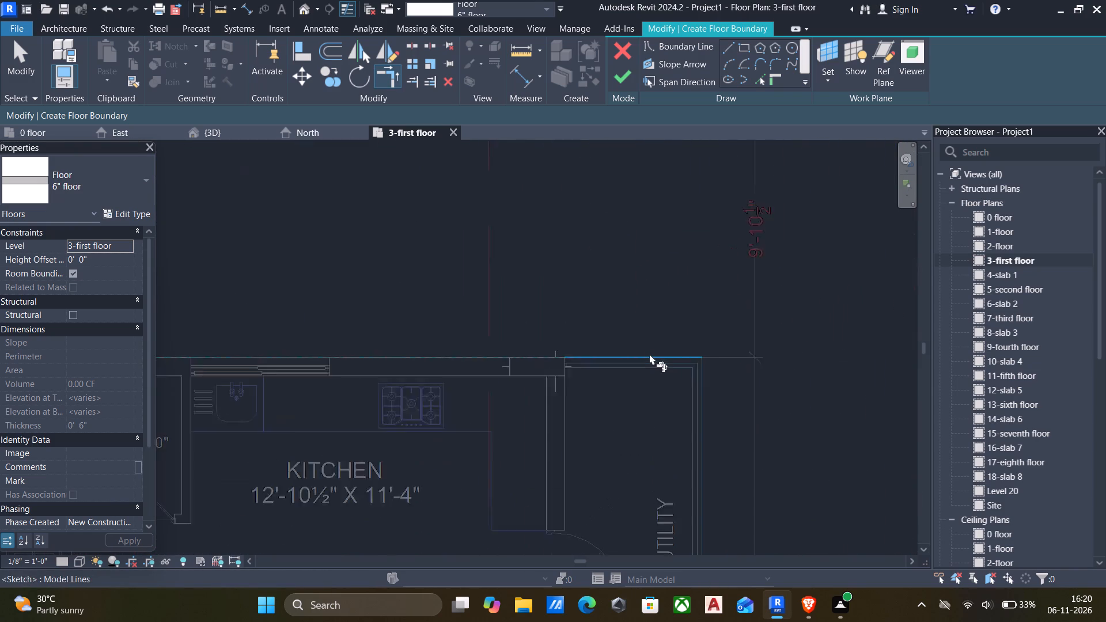
scroll(649, 354, up, 3)
click(649, 354)
Pick the 5'0" WIDE UTILITY's outer side and lower edges and the adjoining shaft's outer side edge as boundary lines.
scroll(646, 369, down, 6)
middle_drag(645, 378, 645, 256)
scroll(664, 347, up, 1)
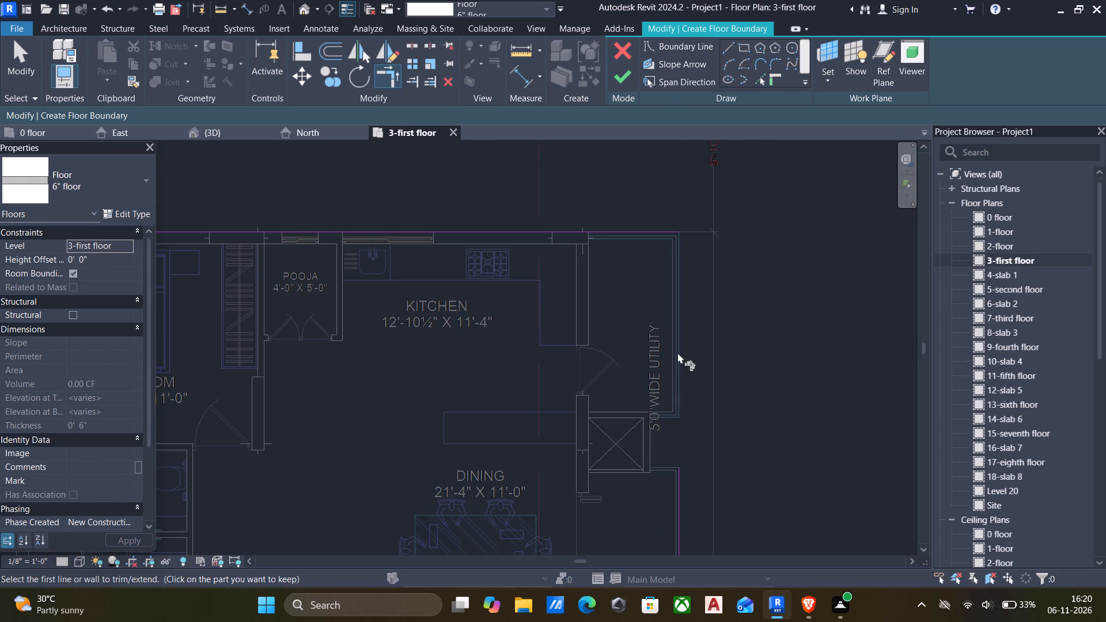
click(756, 80)
scroll(670, 315, up, 4)
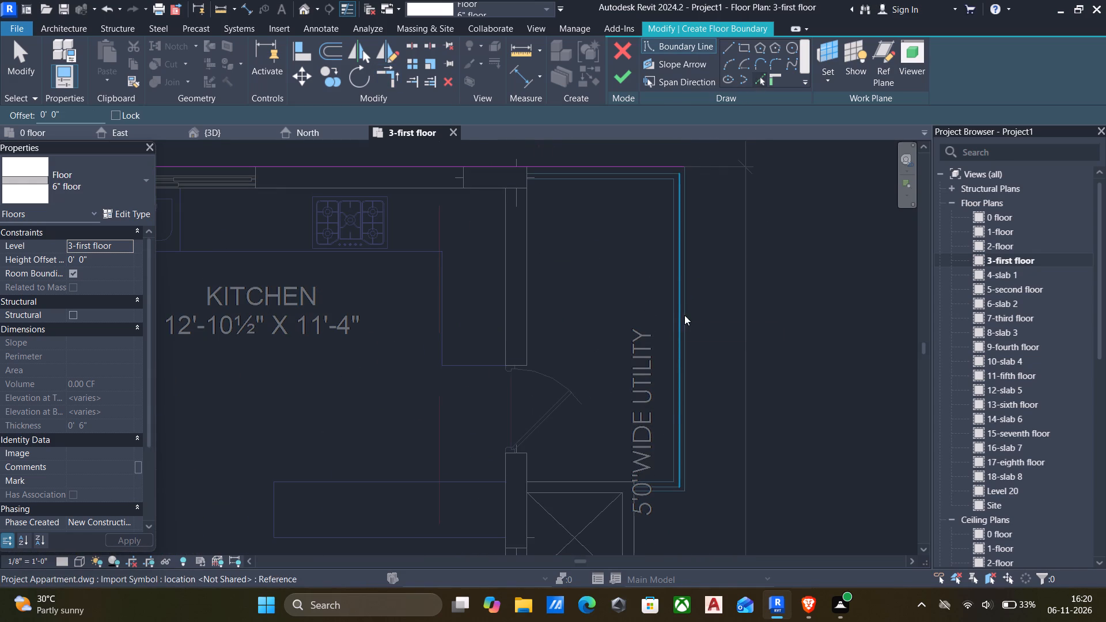
click(689, 311)
scroll(670, 519, up, 5)
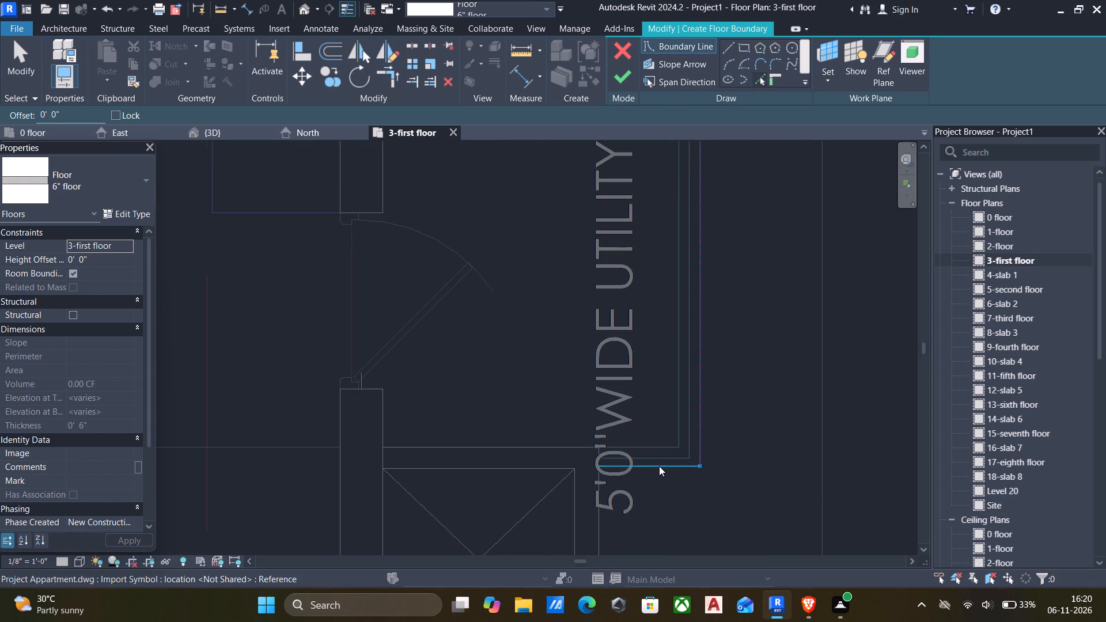
click(659, 465)
scroll(660, 472, down, 6)
middle_drag(660, 475, 632, 343)
scroll(626, 400, up, 5)
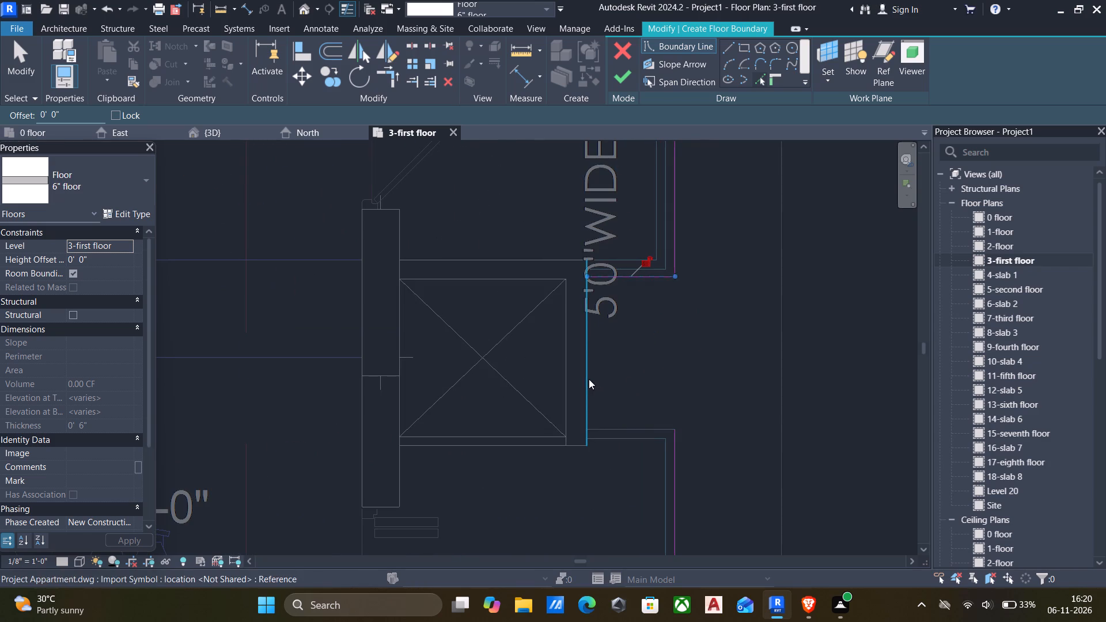
click(589, 379)
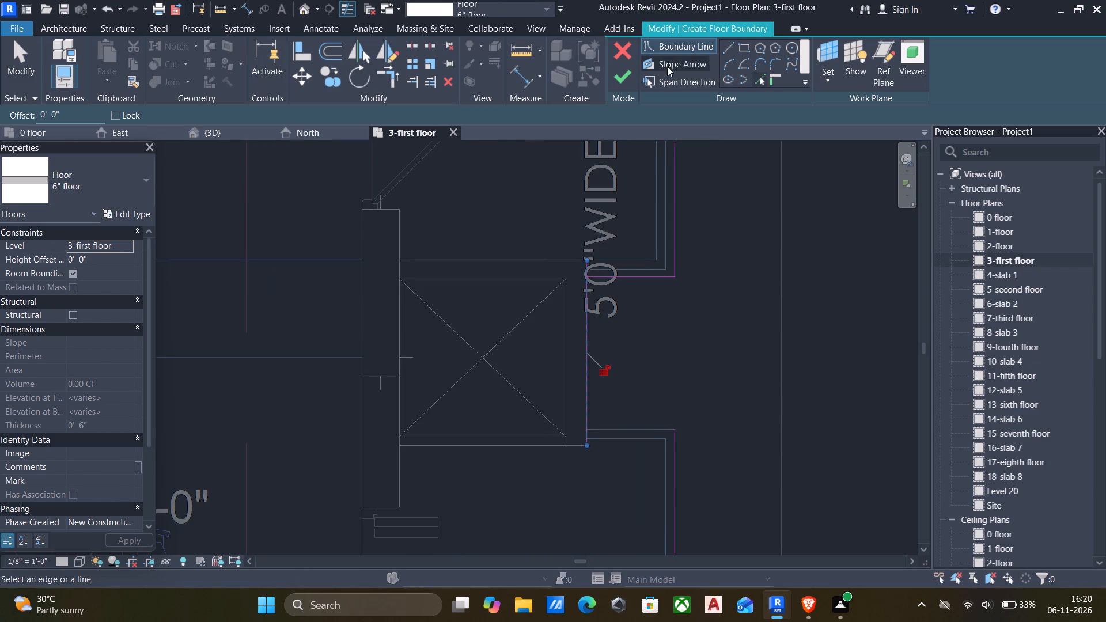
Trim the 5'0" WIDE UTILITY's lower edge to the outer side edge of the shaft below it.
click(388, 77)
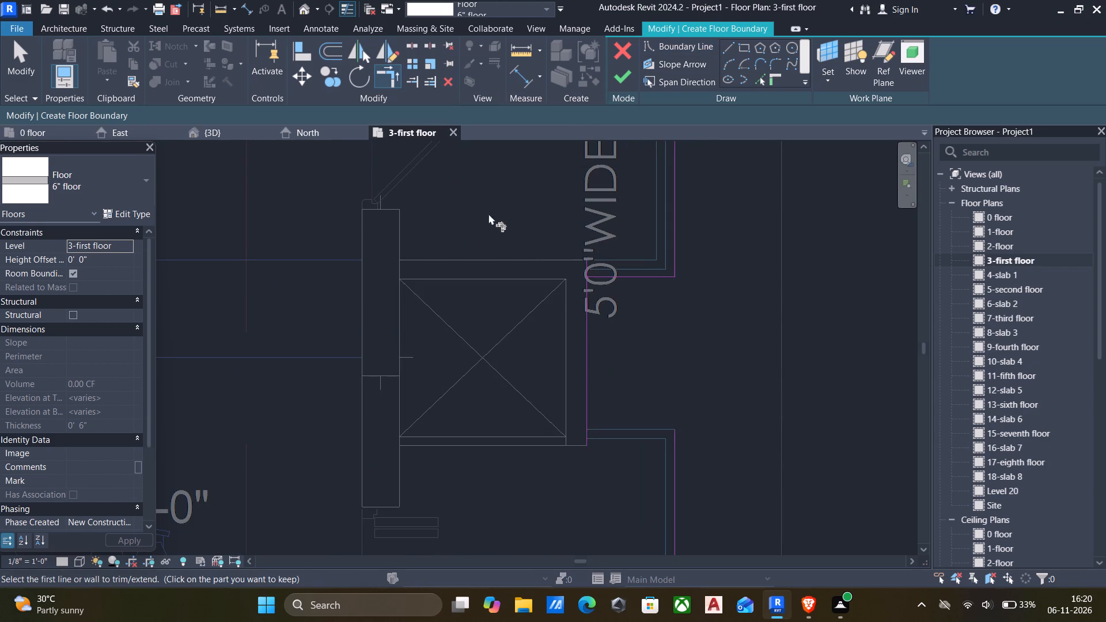
scroll(559, 242, down, 5)
middle_drag(558, 247, 577, 412)
scroll(589, 234, down, 1)
middle_drag(586, 238, 546, 216)
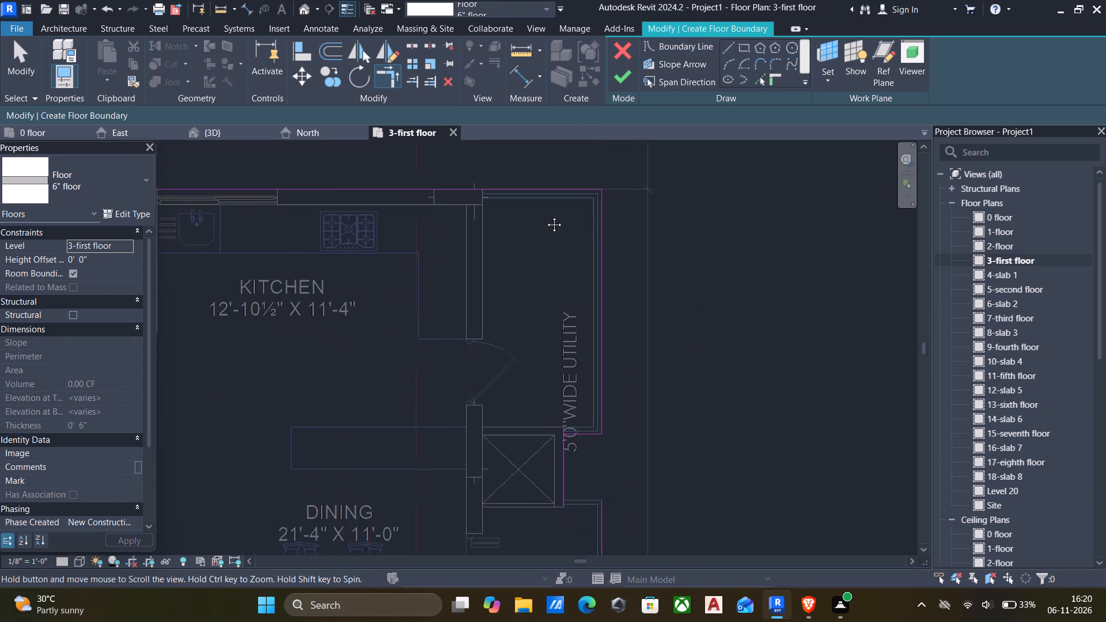
middle_drag(546, 216, 533, 192)
scroll(539, 360, up, 8)
click(615, 346)
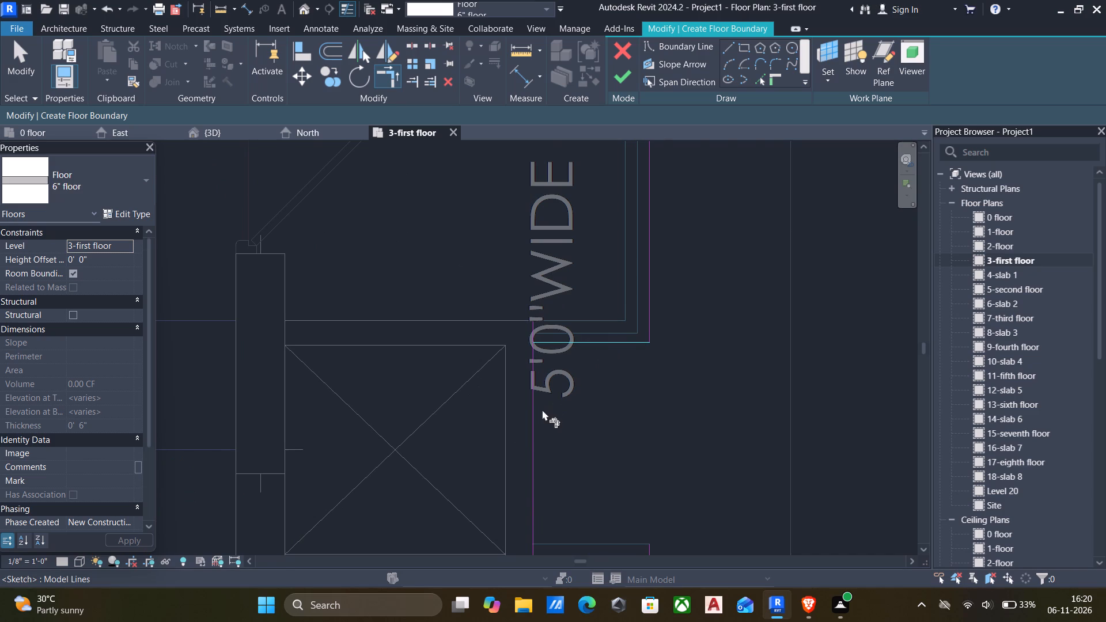
click(535, 411)
Pick the upper edge of the 21'-4" X 11'-0" DINING balcony as a boundary line and join it to the shaft's outer side edge.
scroll(557, 407, down, 6)
middle_drag(559, 407, 575, 300)
scroll(555, 336, up, 6)
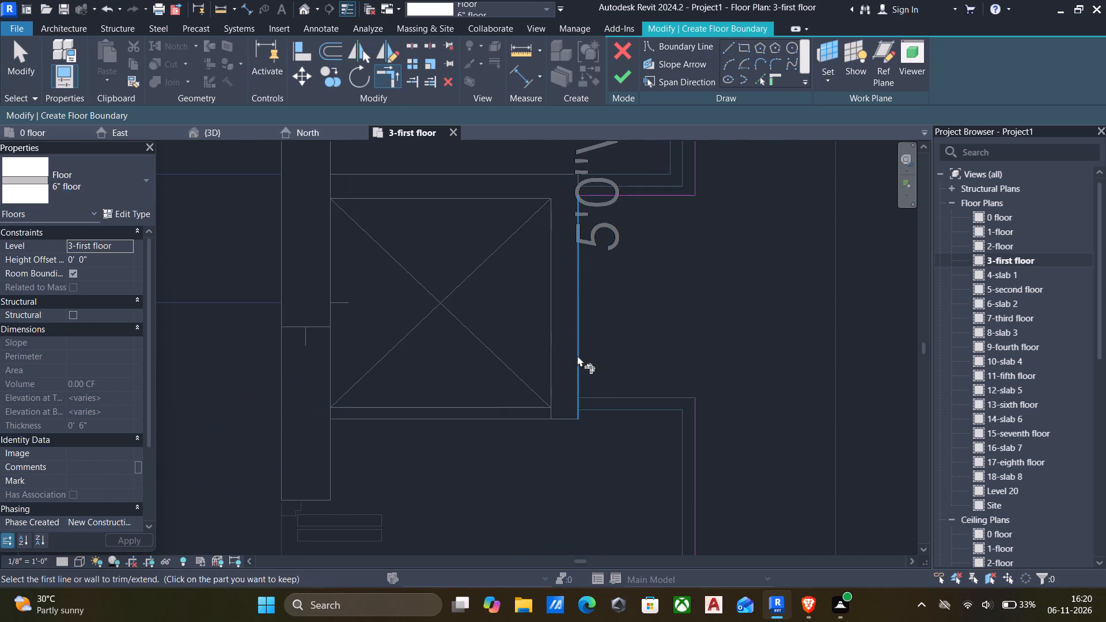
click(580, 358)
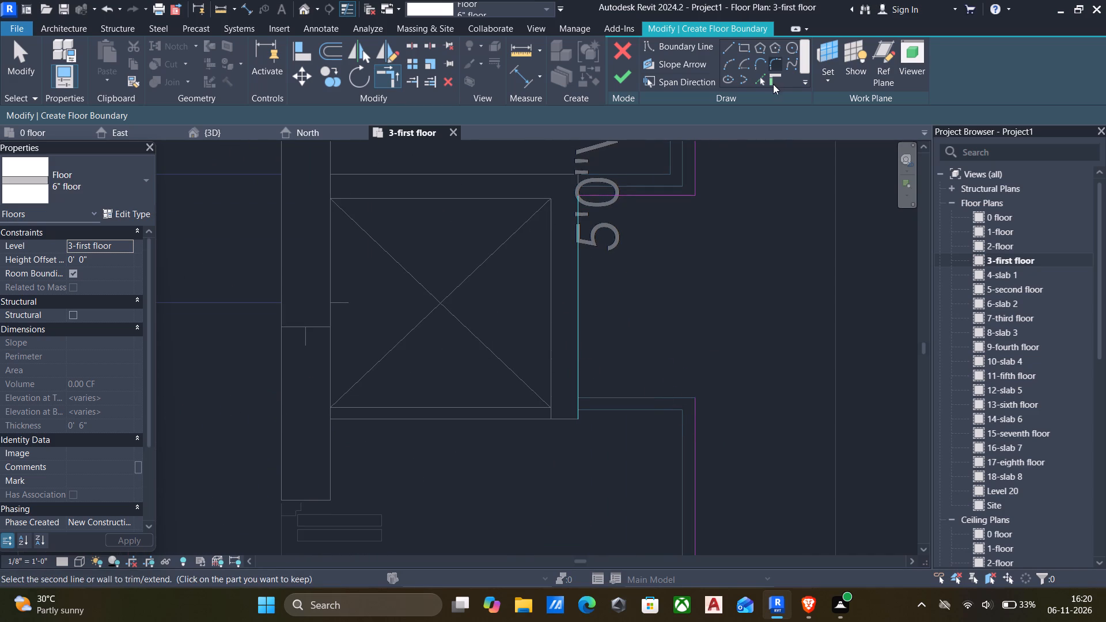
click(757, 77)
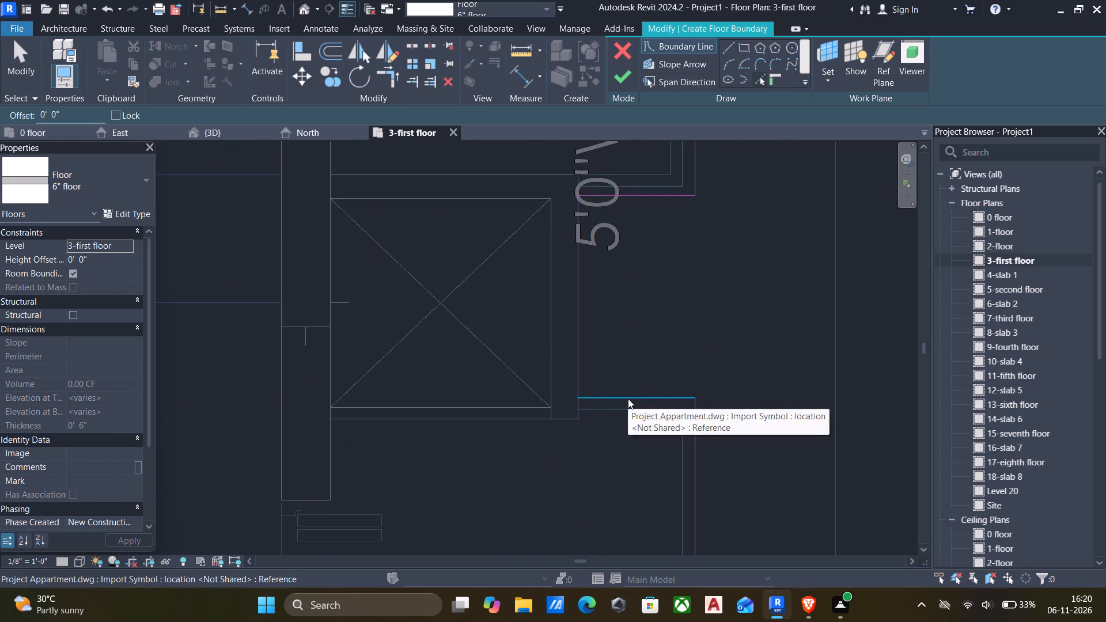
click(622, 397)
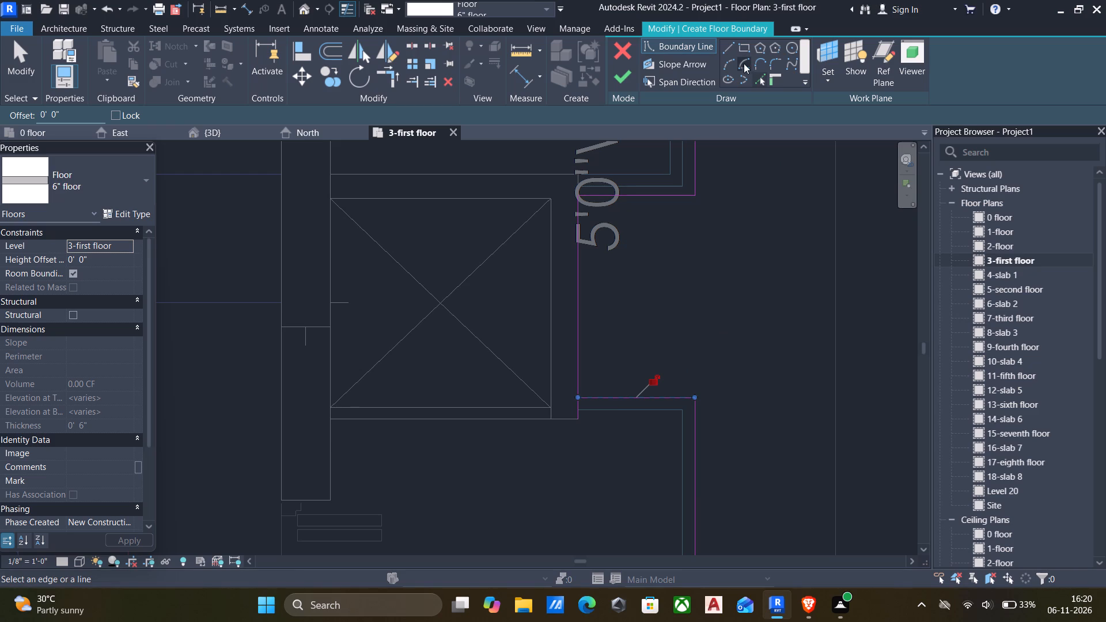
click(387, 71)
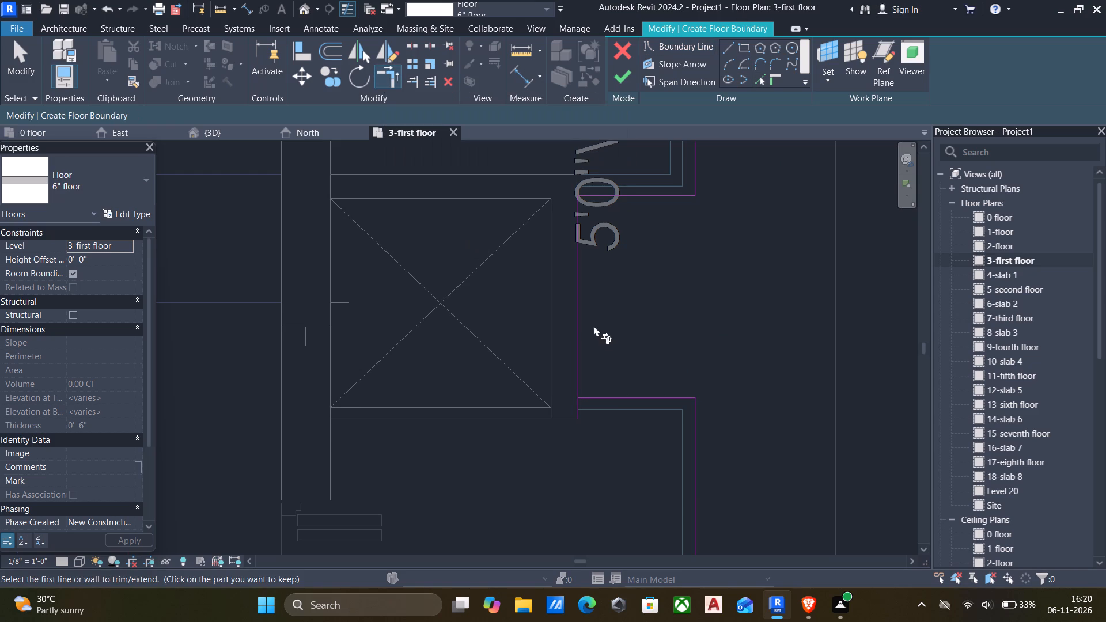
click(583, 342)
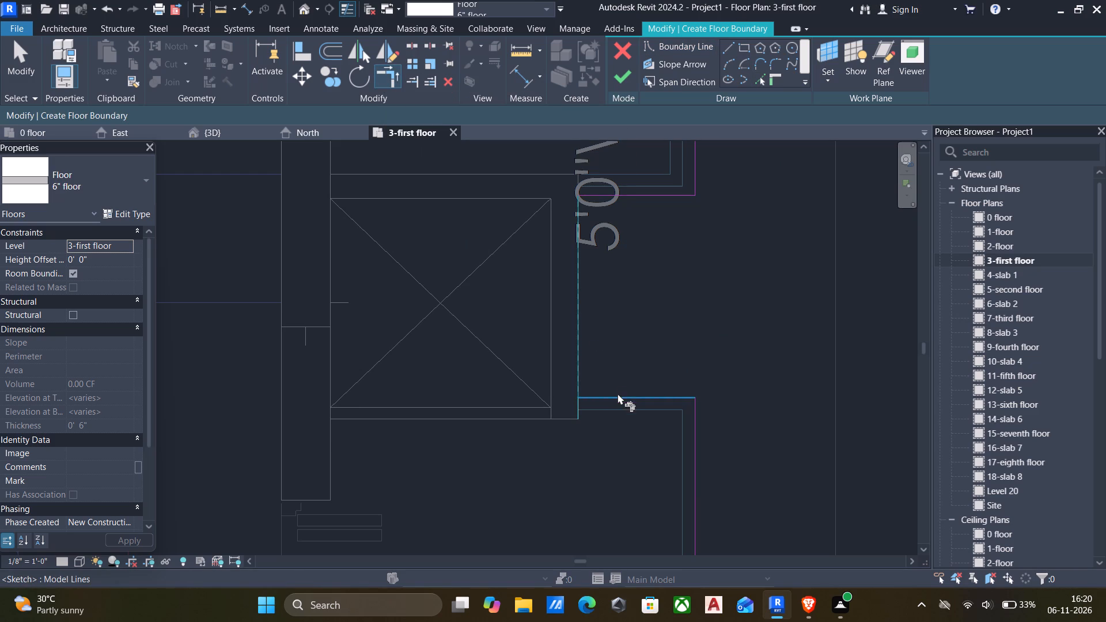
click(618, 393)
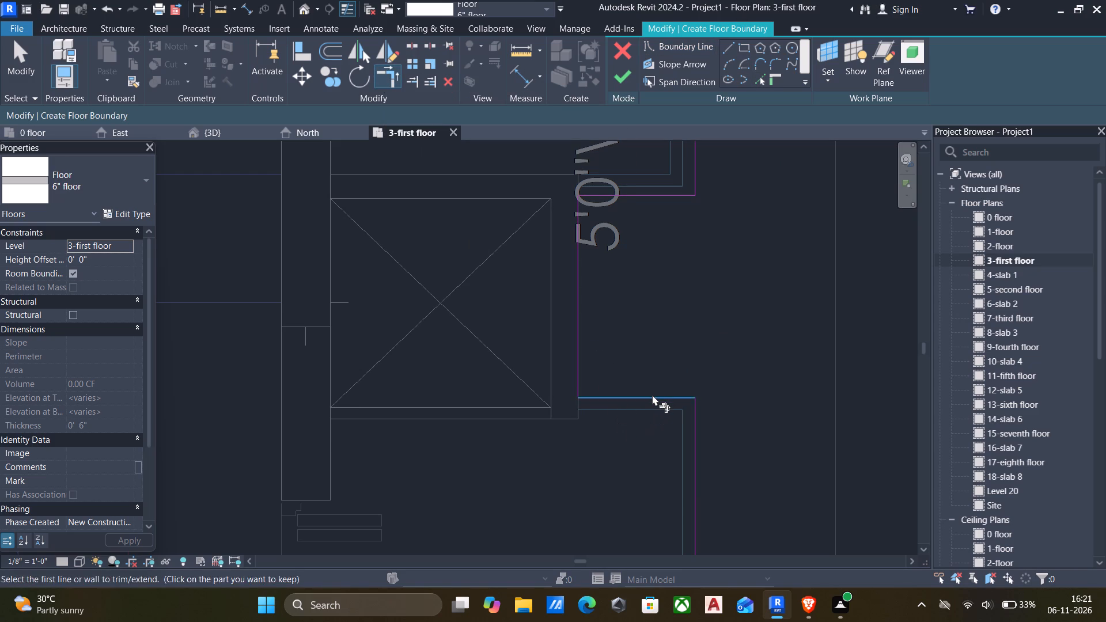
Join the DINING balcony's lower edge to the outer side edge of the shaft beside the 8'-3" X 5'-0" TOILET.
scroll(646, 403, down, 9)
middle_drag(636, 400, 584, 292)
scroll(582, 298, up, 6)
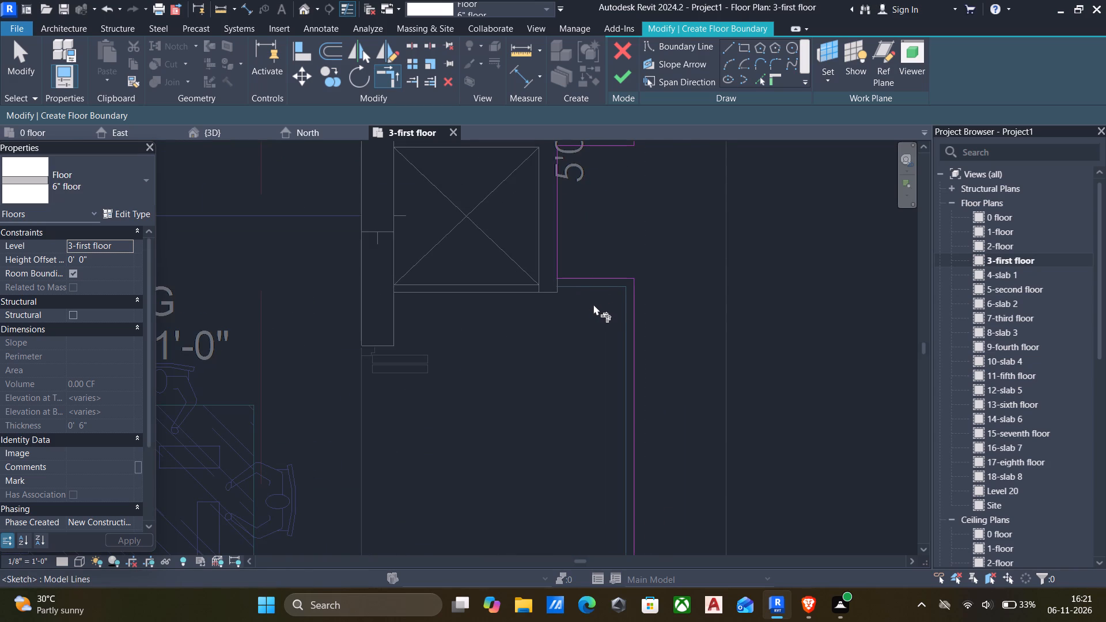
scroll(573, 342, down, 5)
middle_drag(575, 351, 569, 204)
middle_drag(565, 330, 565, 229)
scroll(575, 358, up, 5)
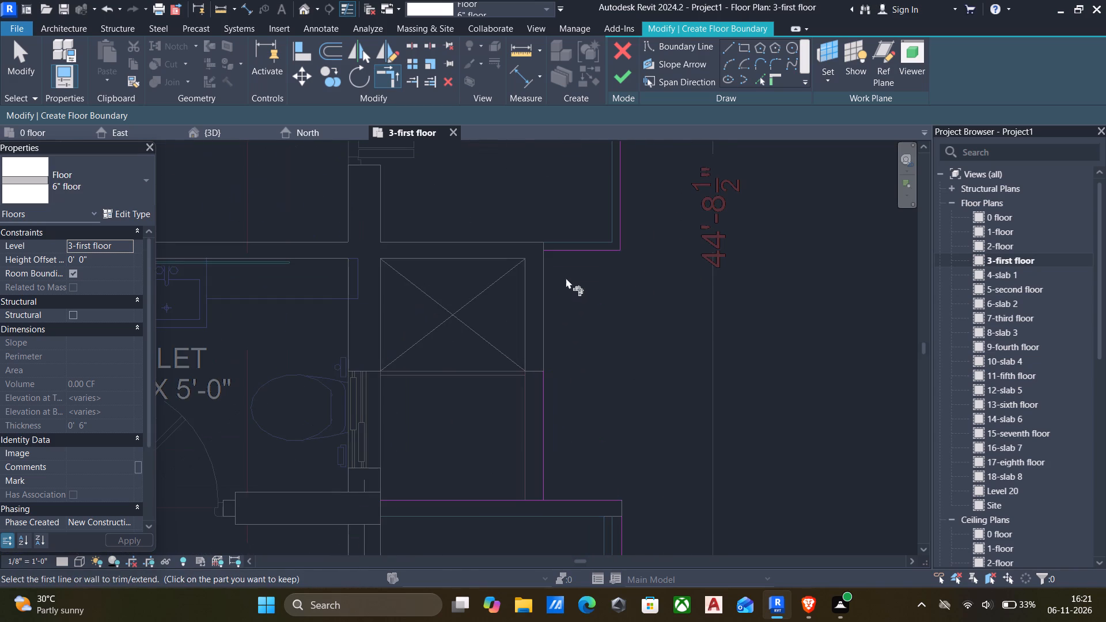
click(600, 248)
click(539, 445)
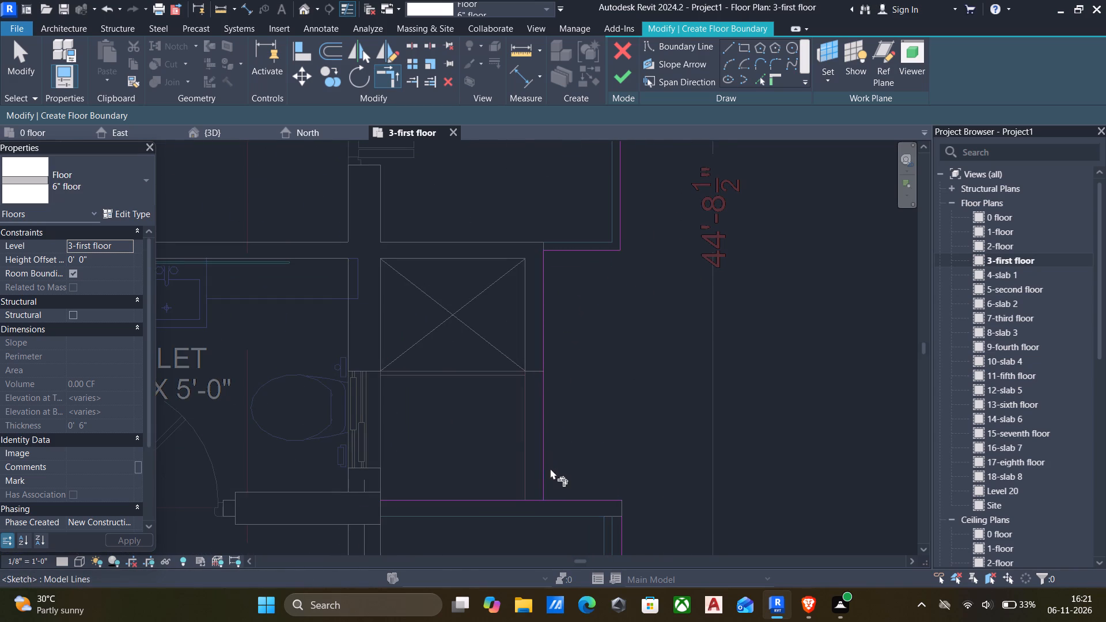
Join the 12'-3" X 15'-4½" BED ROOM balcony's upper edge to the toilet shaft's side edge and to the balcony's outer side edge.
click(542, 465)
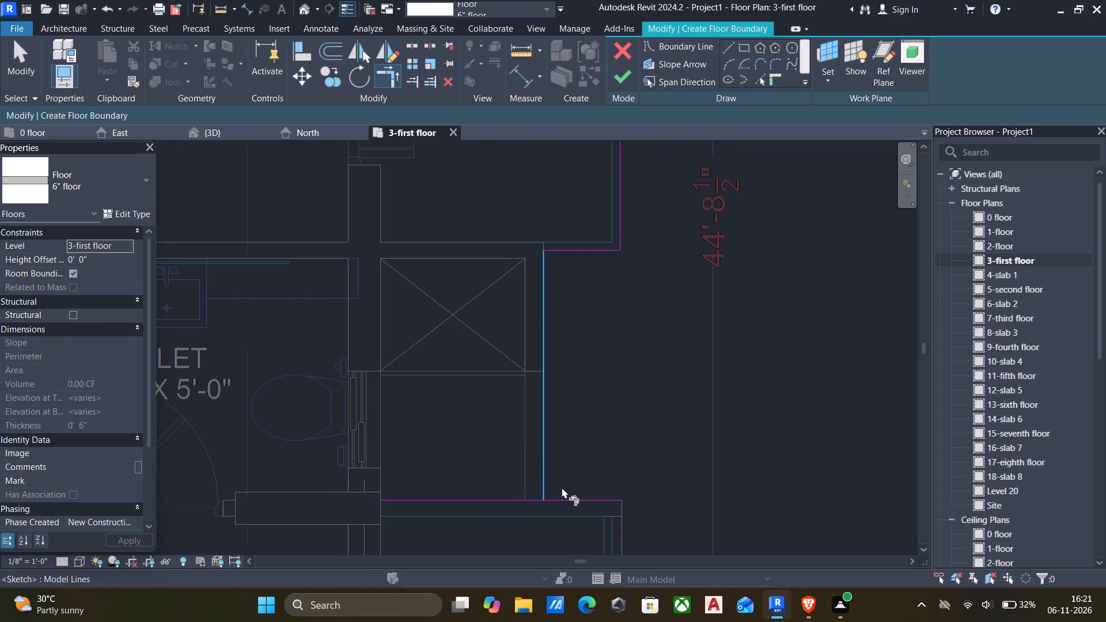
click(563, 496)
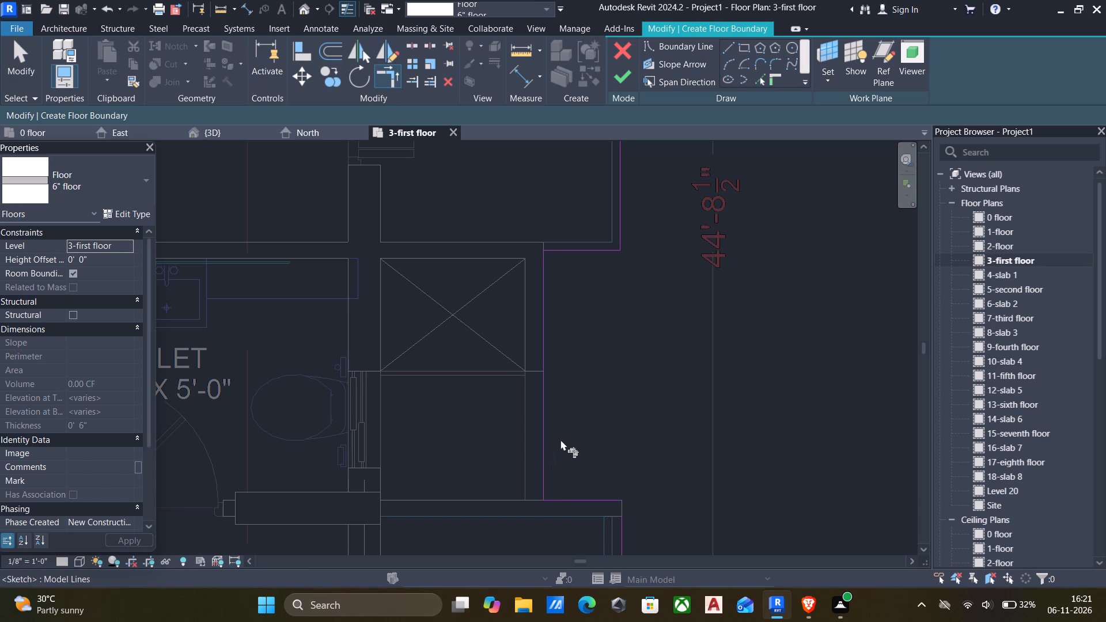
scroll(541, 471, down, 6)
middle_drag(541, 472, 550, 442)
scroll(573, 468, up, 6)
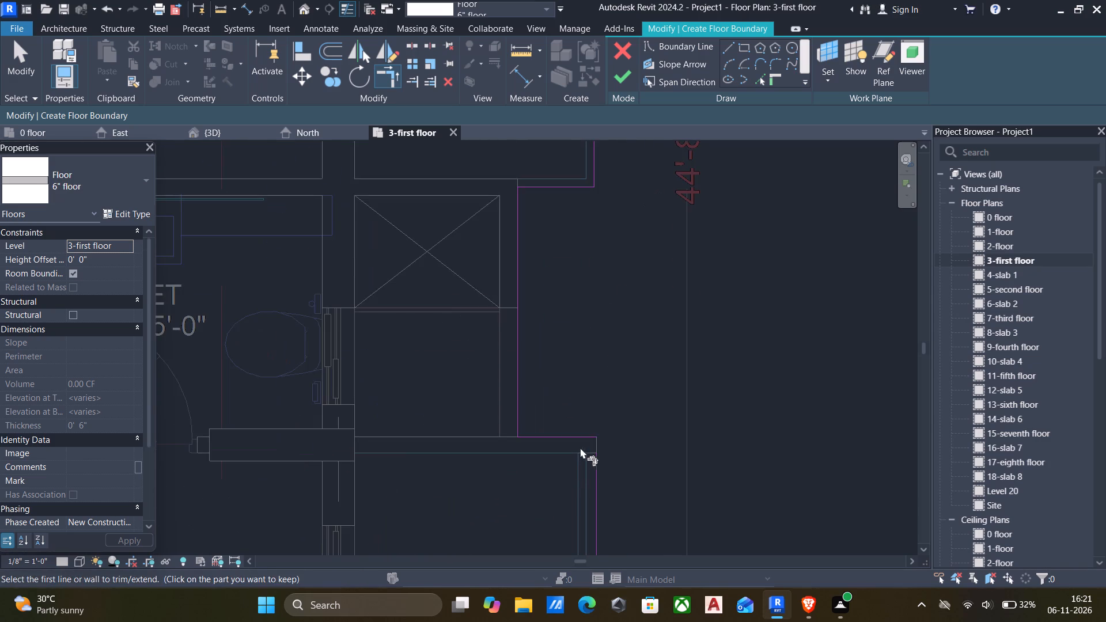
scroll(570, 439, up, 4)
click(568, 439)
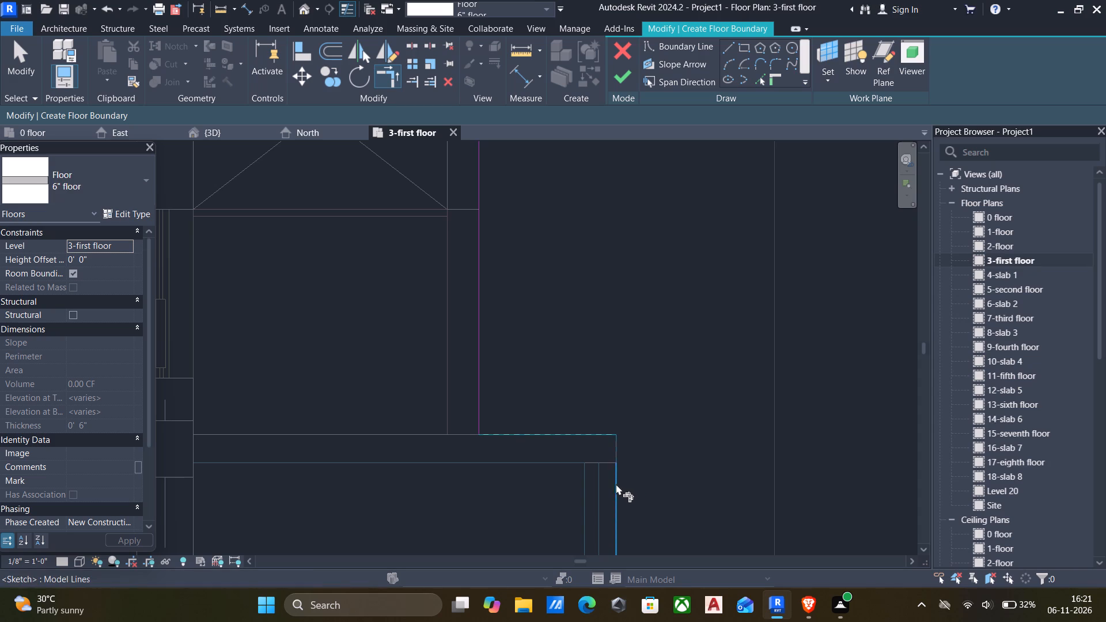
click(616, 484)
Join the outer side edge of the 12'-3" X 15'-4½" BED ROOM's 5'0" WIDE BALCONY to the bedroom's lower edge.
scroll(609, 484, down, 5)
middle_drag(609, 486, 596, 372)
scroll(593, 372, up, 1)
scroll(612, 439, down, 4)
middle_drag(610, 450, 620, 387)
scroll(600, 378, down, 4)
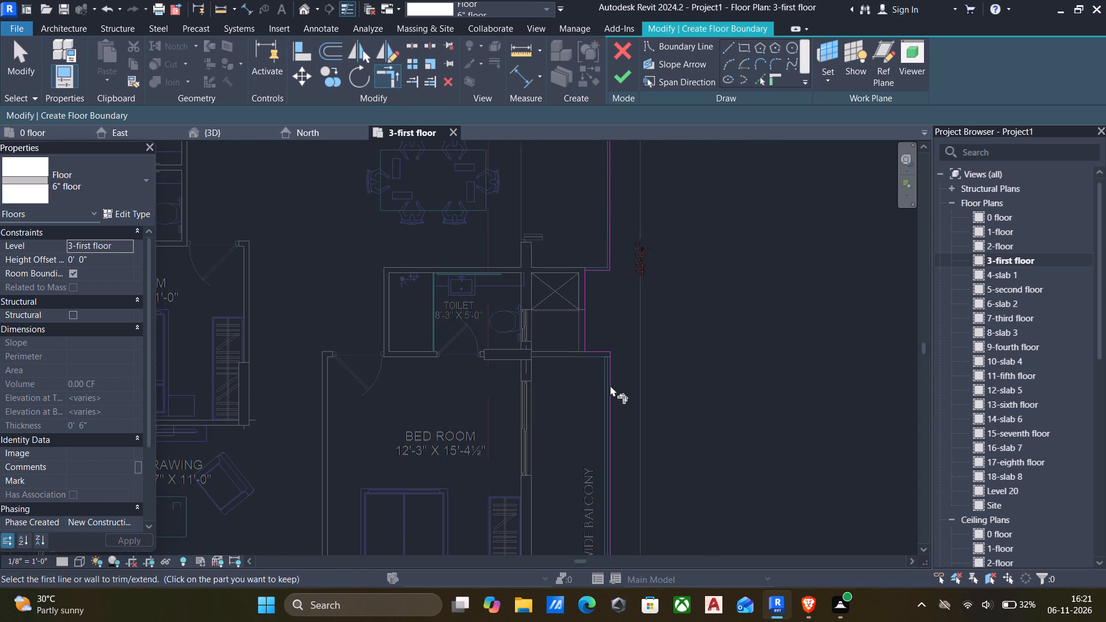
scroll(604, 388, down, 5)
middle_drag(609, 407, 608, 314)
scroll(630, 430, up, 6)
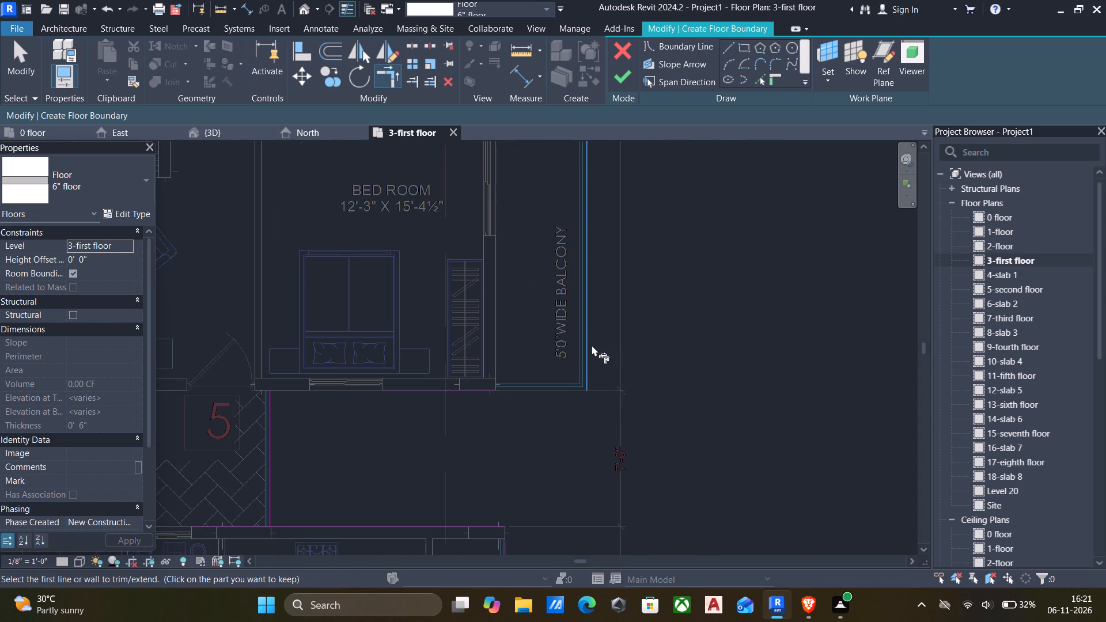
click(589, 344)
click(463, 386)
Trim the 12'-3" X 15'-4½" BED ROOM's lower edge to the corridor side edge beside entrance 5.
scroll(469, 403, down, 5)
middle_drag(470, 404, 592, 389)
scroll(579, 390, up, 6)
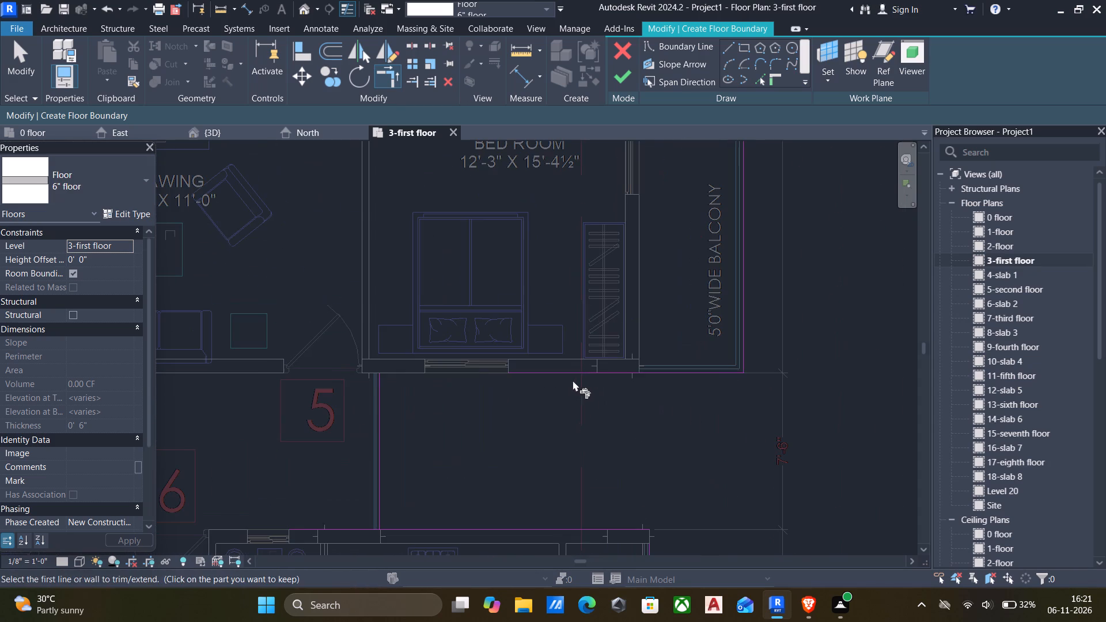
click(567, 375)
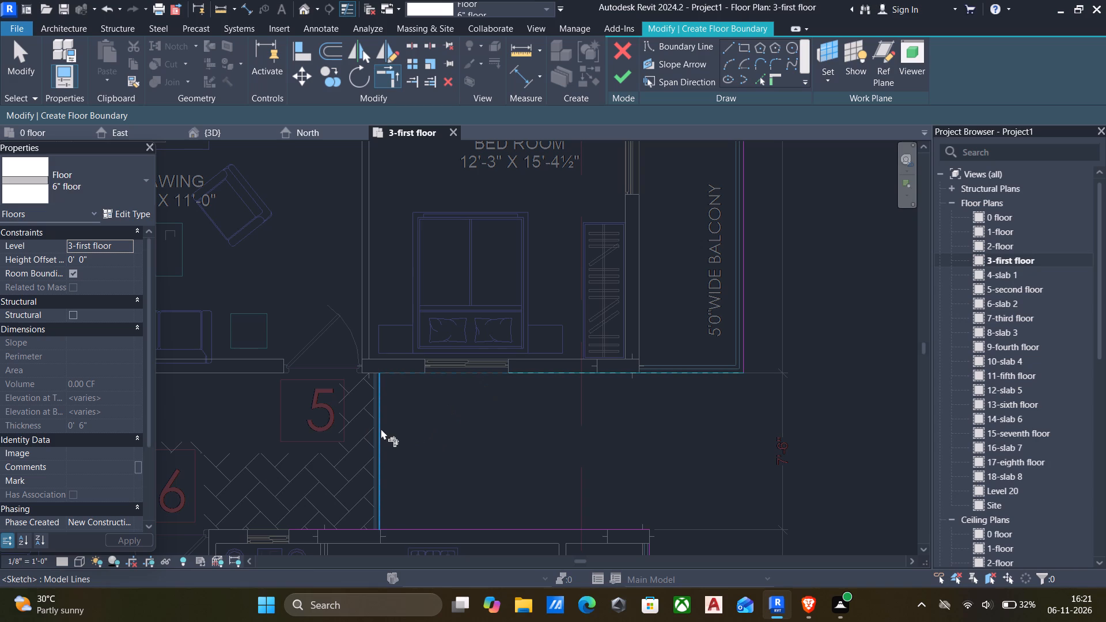
click(378, 423)
Join the corridor side edge beside entrance 5 to the upper edge of the apartment with the 11'-1" X 11'-10½" KITCHEN.
scroll(429, 443, down, 5)
middle_drag(446, 417, 437, 346)
scroll(427, 465, up, 6)
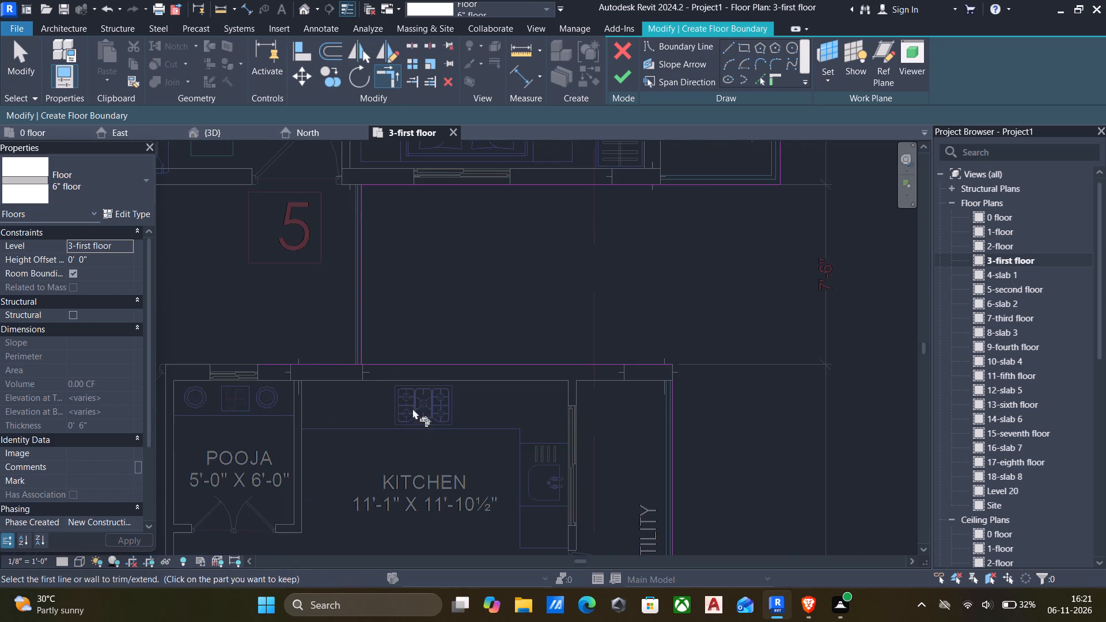
scroll(370, 345, up, 6)
click(357, 313)
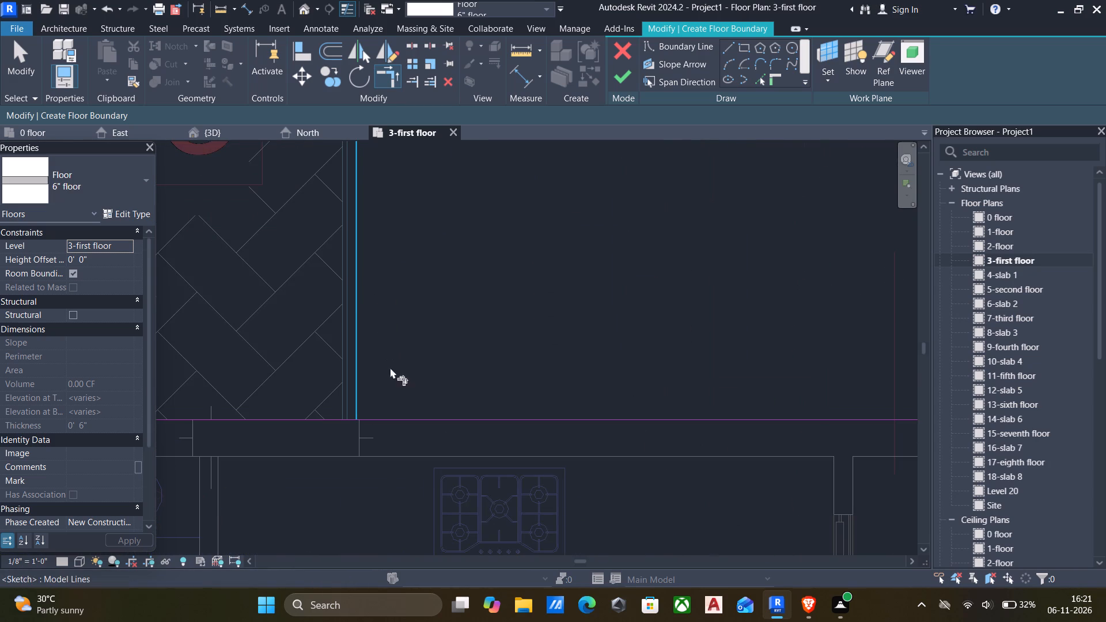
click(410, 416)
Join the 11'-1" X 11'-10½" KITCHEN's upper edge to the outer side edge of the 4'-0" WIDE UTILITY.
scroll(418, 419, down, 6)
middle_drag(421, 420, 359, 352)
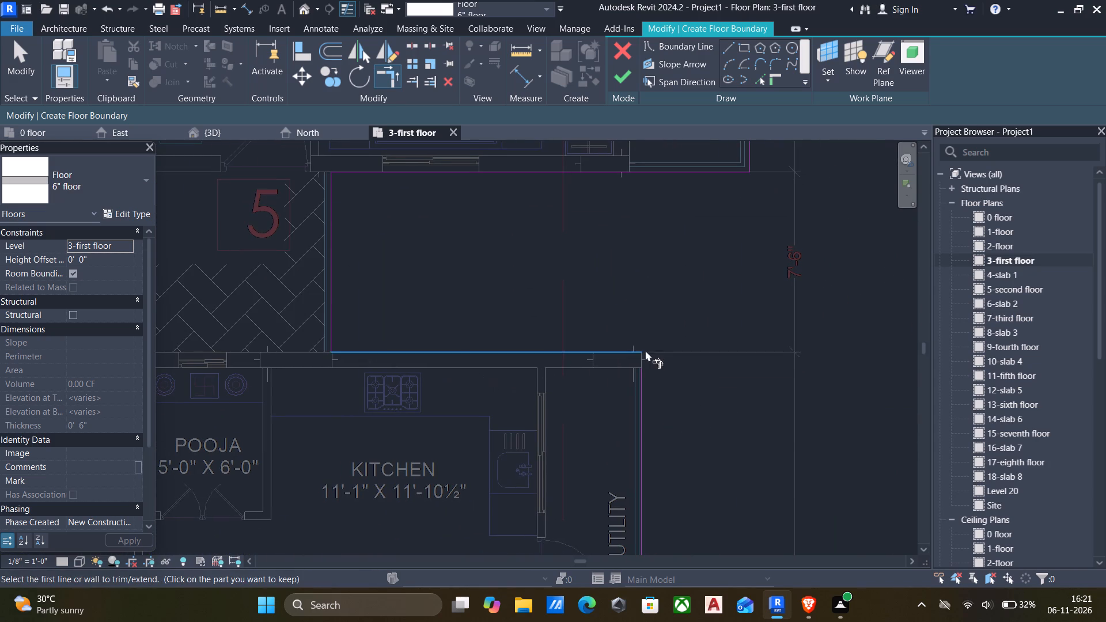
scroll(646, 353, up, 7)
click(584, 346)
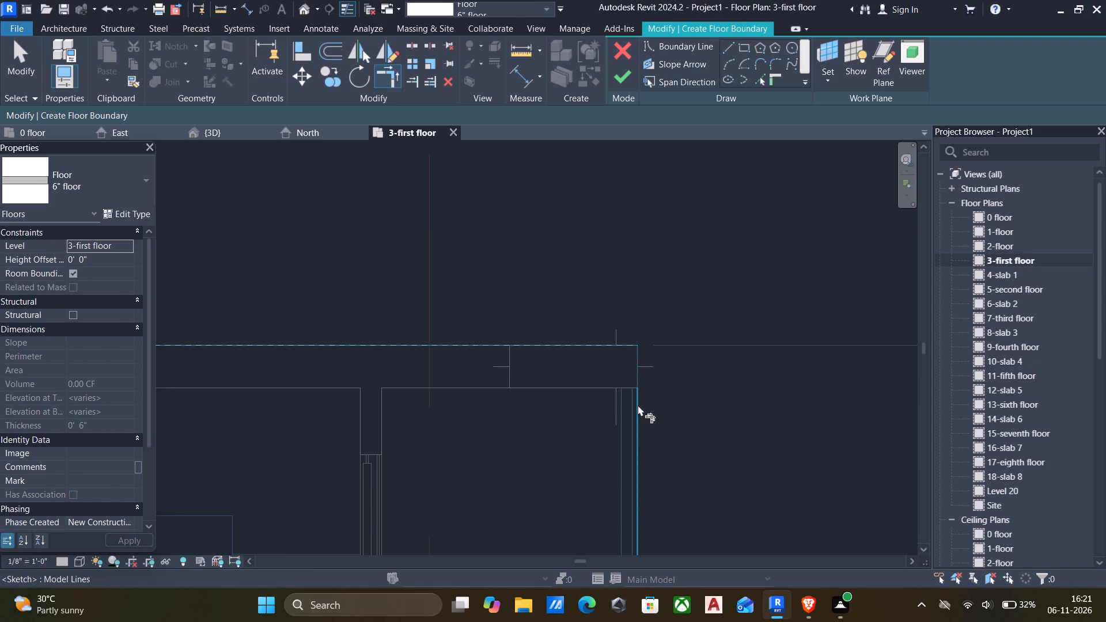
click(638, 405)
Join the 24'-6" X 11'-0" DINING wall's outer edge near the toilet shaft to the 4'-0" WIDE UTILITY's outer side edge.
scroll(634, 405, down, 11)
middle_drag(635, 447, 658, 305)
scroll(656, 439, down, 4)
middle_drag(660, 443, 650, 320)
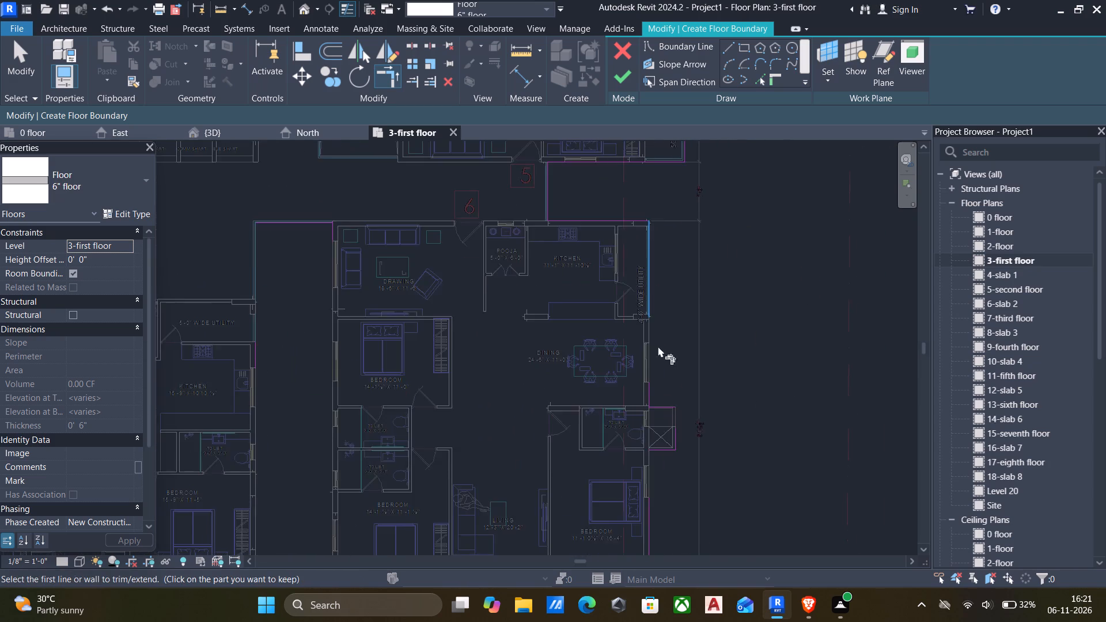
scroll(672, 379, up, 6)
drag(620, 400, 619, 393)
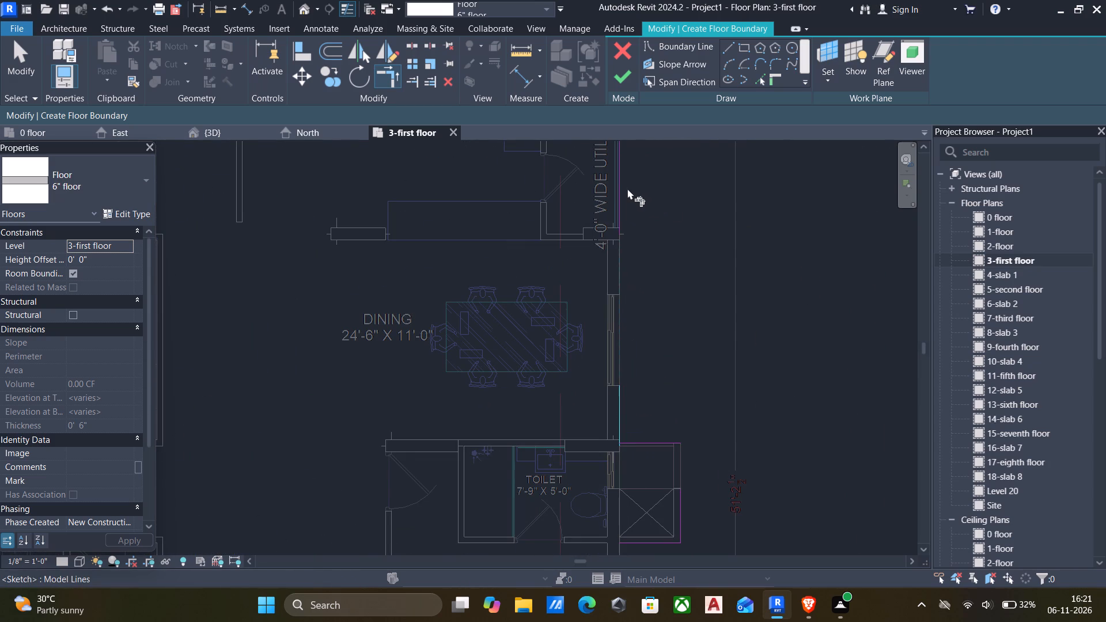
click(620, 185)
scroll(639, 433, up, 5)
scroll(652, 445, down, 5)
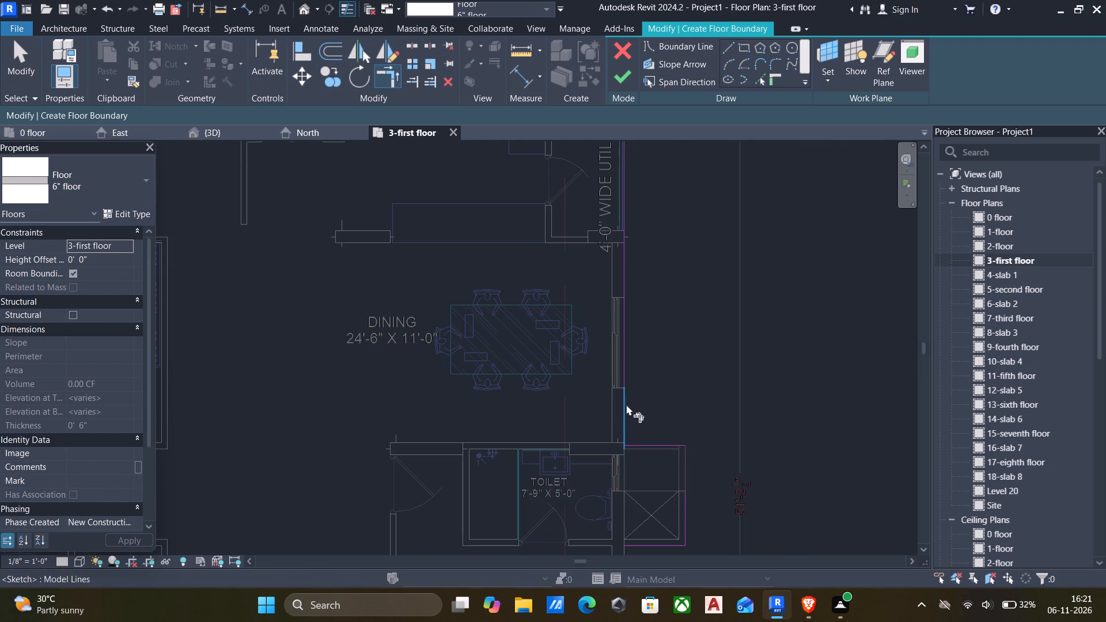
Trim the DINING wall's outer edge to the upper edge of the shaft beside the 7'-9" X 5'-0" TOILET.
click(626, 404)
click(647, 441)
Trim the outer edges of the shaft beside the 7'-9" X 5'-0" TOILET into corners, joining its lower edge to the bedroom wall's outer edge.
click(691, 500)
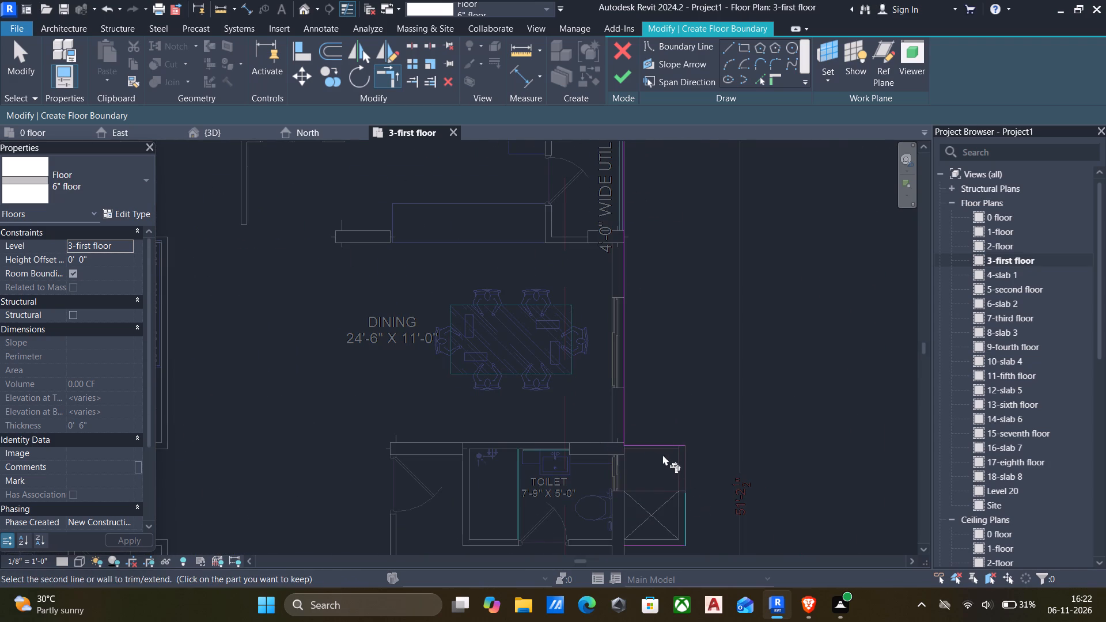
click(664, 446)
scroll(660, 476, down, 5)
middle_drag(665, 481, 710, 351)
scroll(726, 428, up, 6)
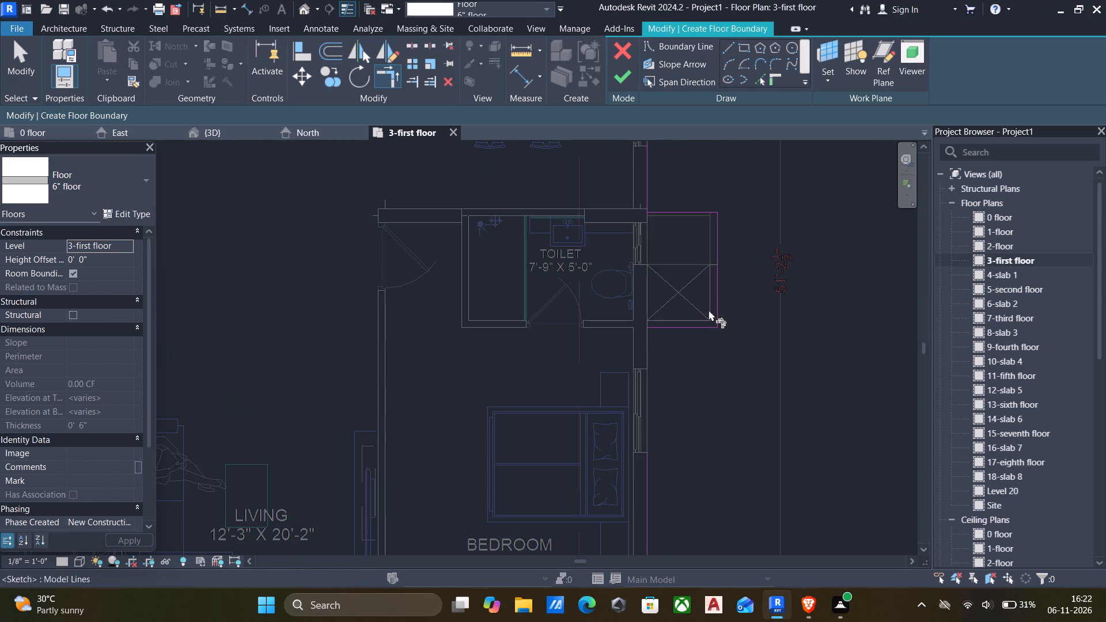
click(692, 327)
click(652, 479)
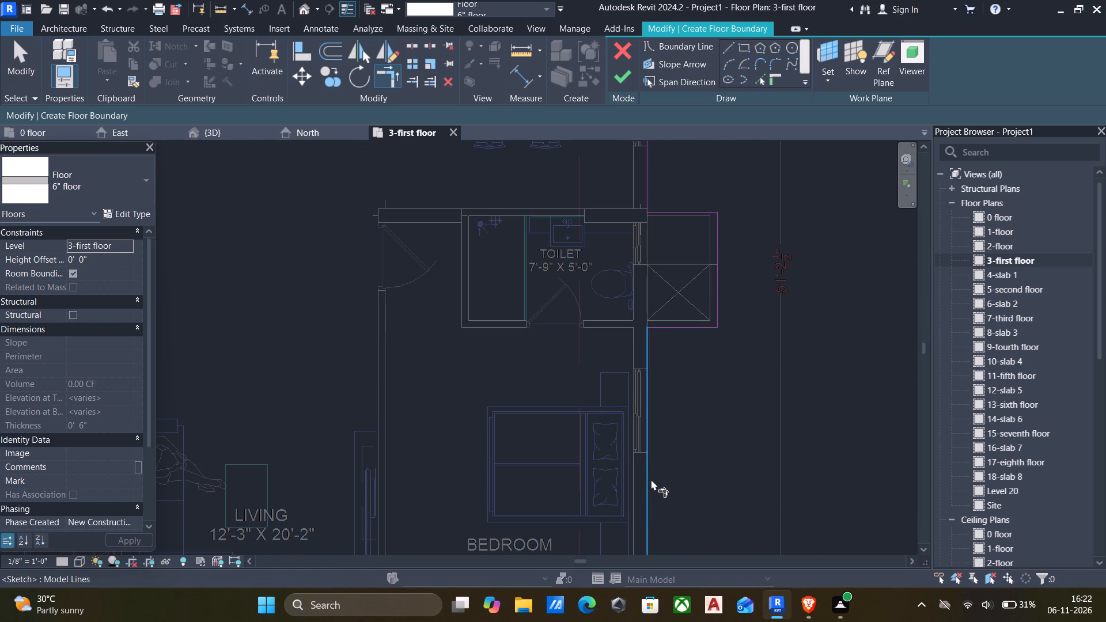
Join the lower edge of the 12'-3" X 7'-2" BALCONY to the outer side edge of the adjacent 5'0' WIDE BALCONY.
scroll(658, 477, down, 6)
middle_drag(668, 471, 715, 374)
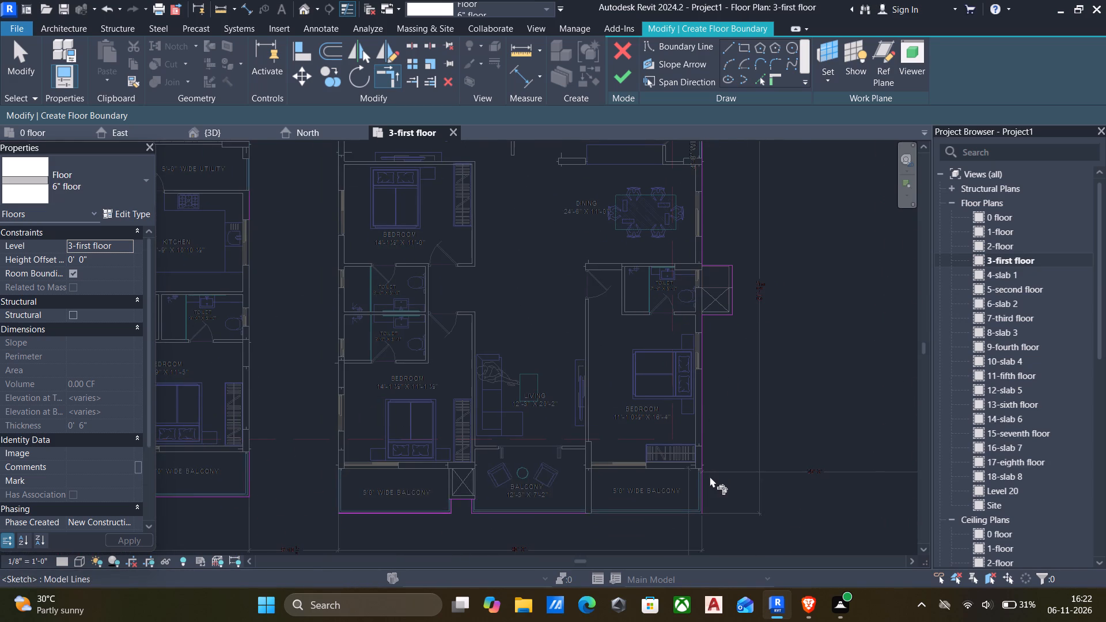
scroll(709, 478, up, 5)
scroll(712, 487, down, 2)
middle_drag(714, 488, 805, 331)
scroll(698, 352, up, 4)
click(520, 391)
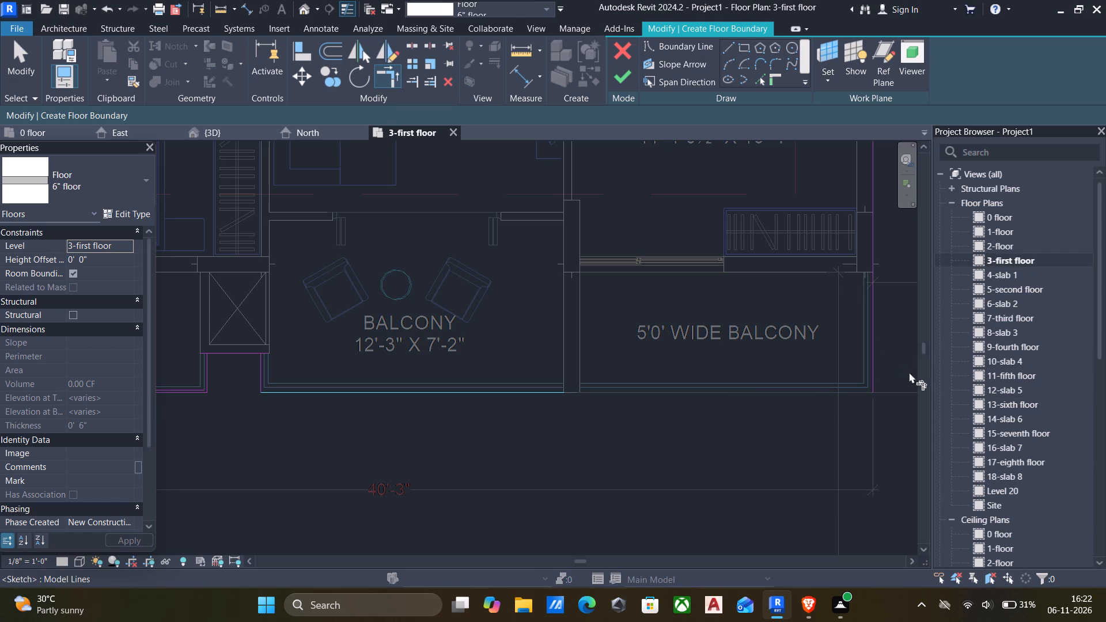
click(875, 332)
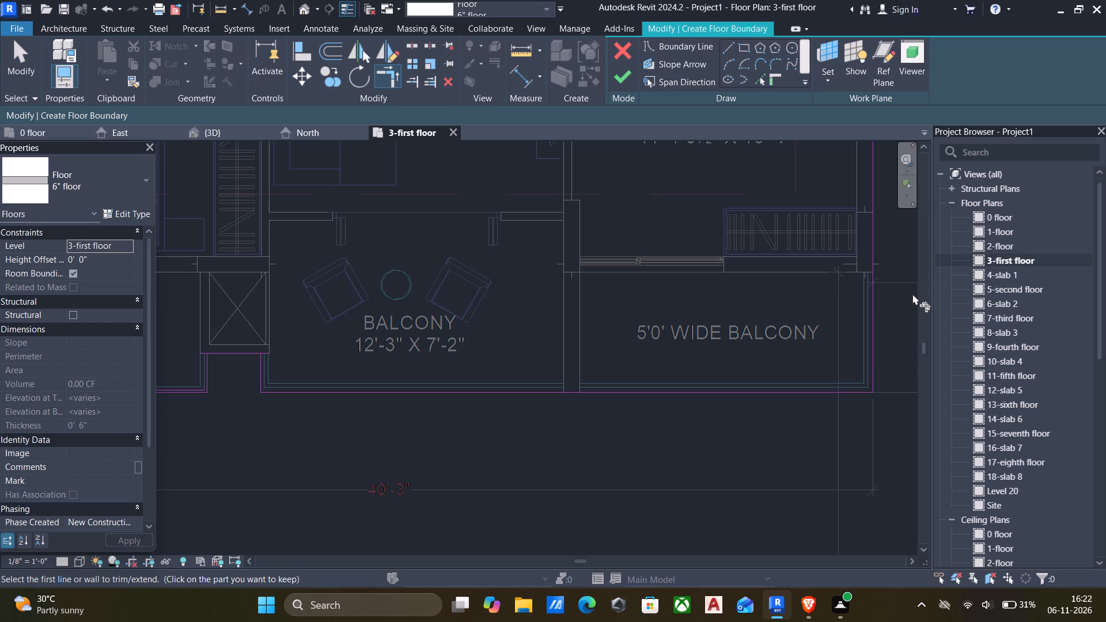
Trim the lower edge of the shaft beside the 12'-3" X 7'-2" BALCONY to the side edges of the balconies flanking it.
scroll(740, 320, down, 5)
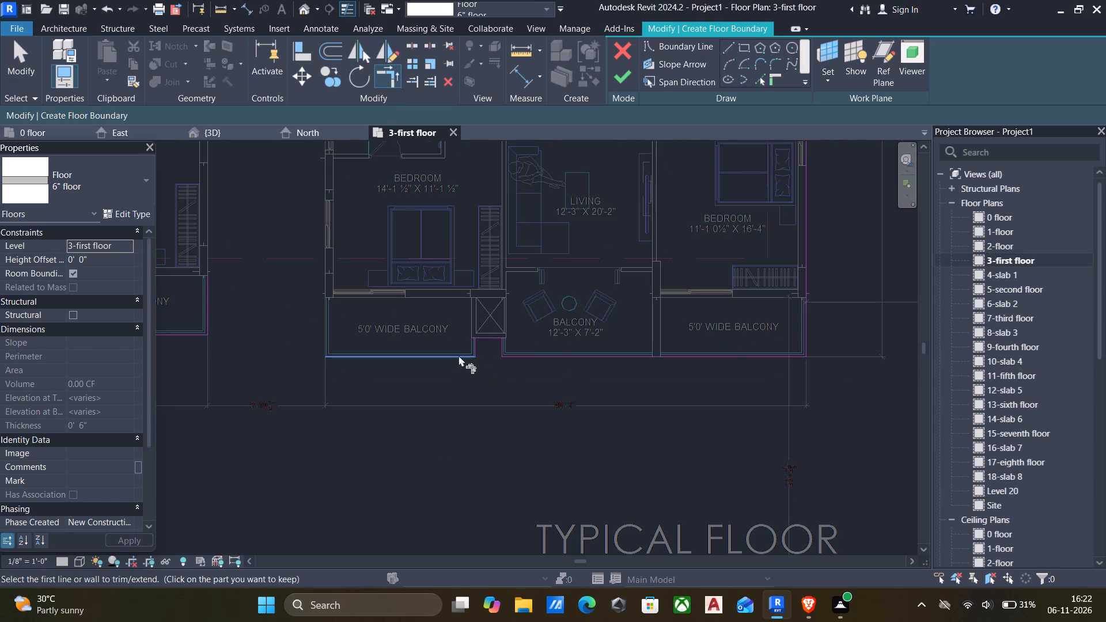
scroll(486, 354, up, 13)
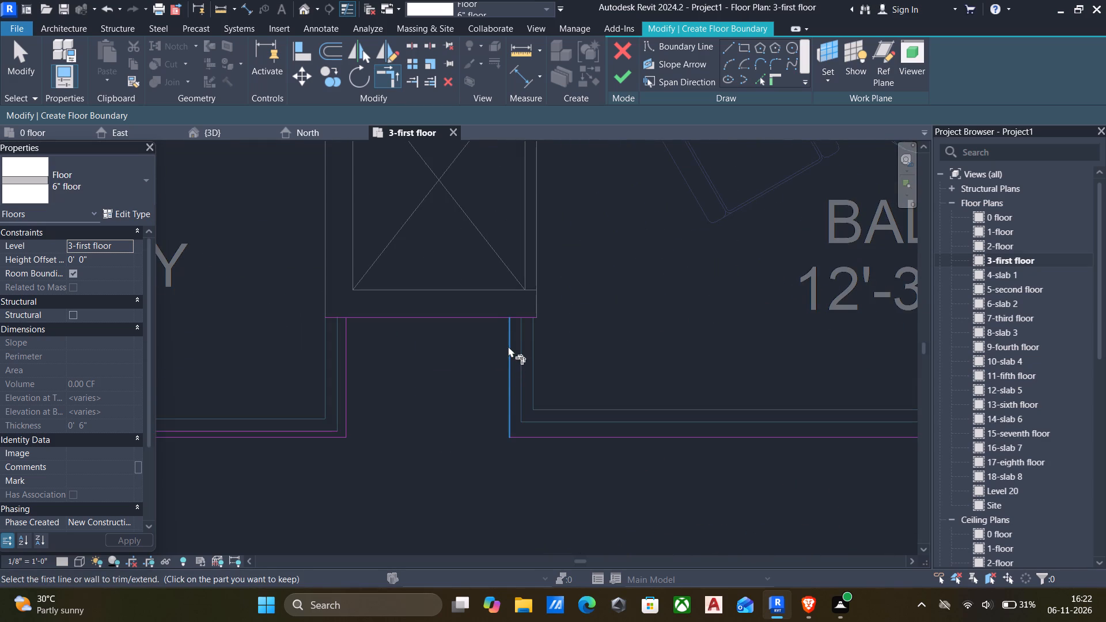
drag(508, 347, 506, 373)
click(444, 314)
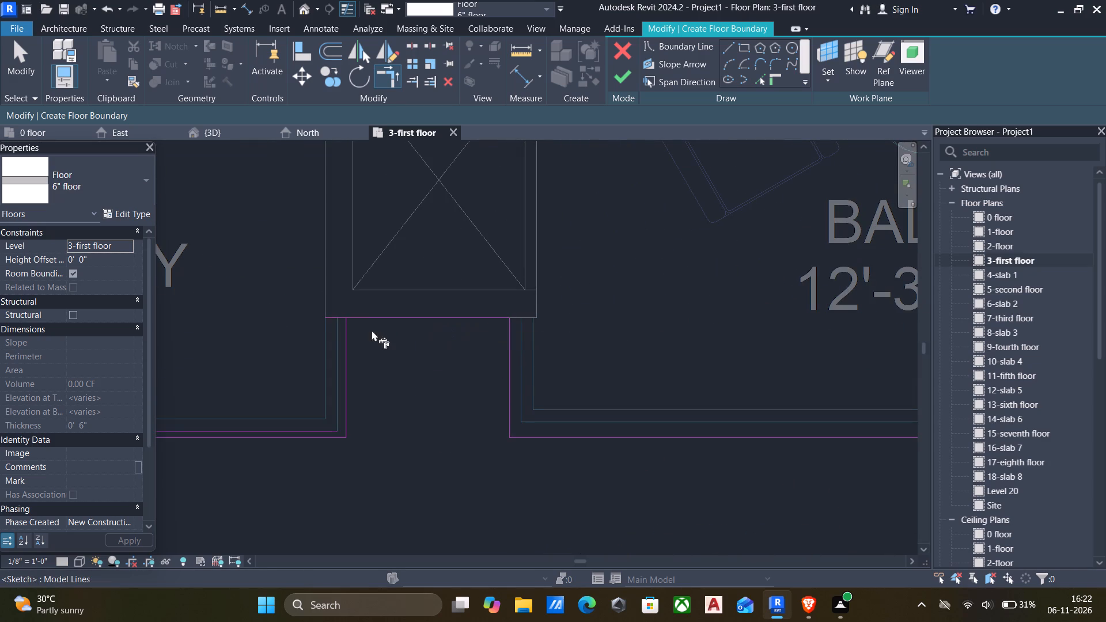
click(365, 318)
click(347, 333)
Join the lower edge of the 5'0' WIDE BALCONY below the 14'-1½" X 11'-1½" BEDROOM to the outer side edge beside the 18'-6" X 11'-6" DRAWING.
scroll(355, 365, down, 9)
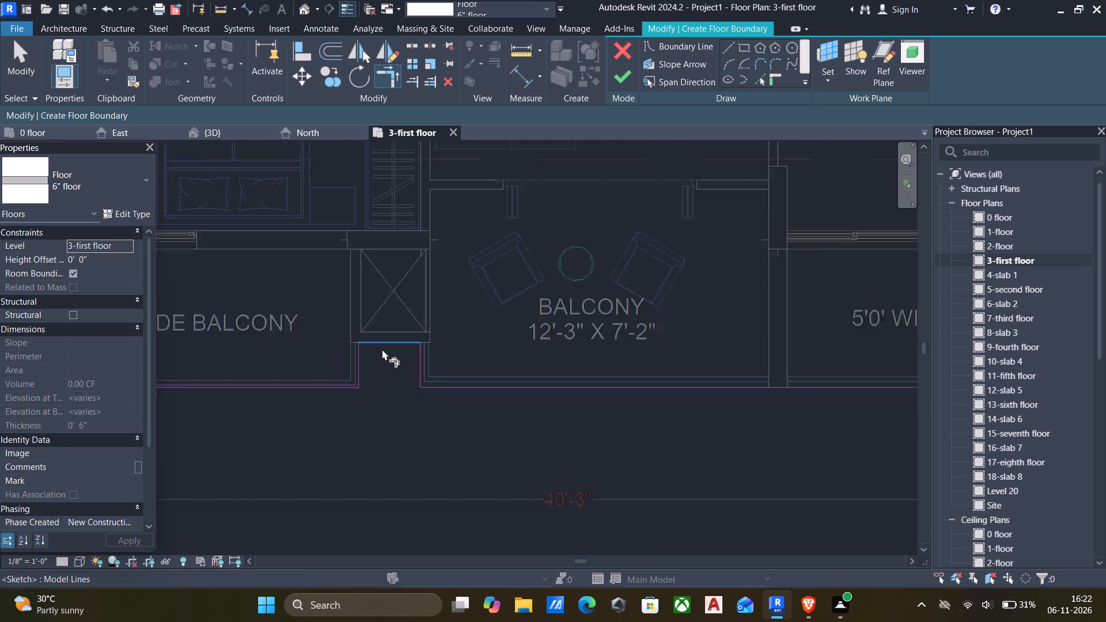
scroll(382, 349, down, 1)
middle_drag(382, 350, 639, 347)
scroll(442, 358, down, 1)
middle_drag(442, 358, 506, 422)
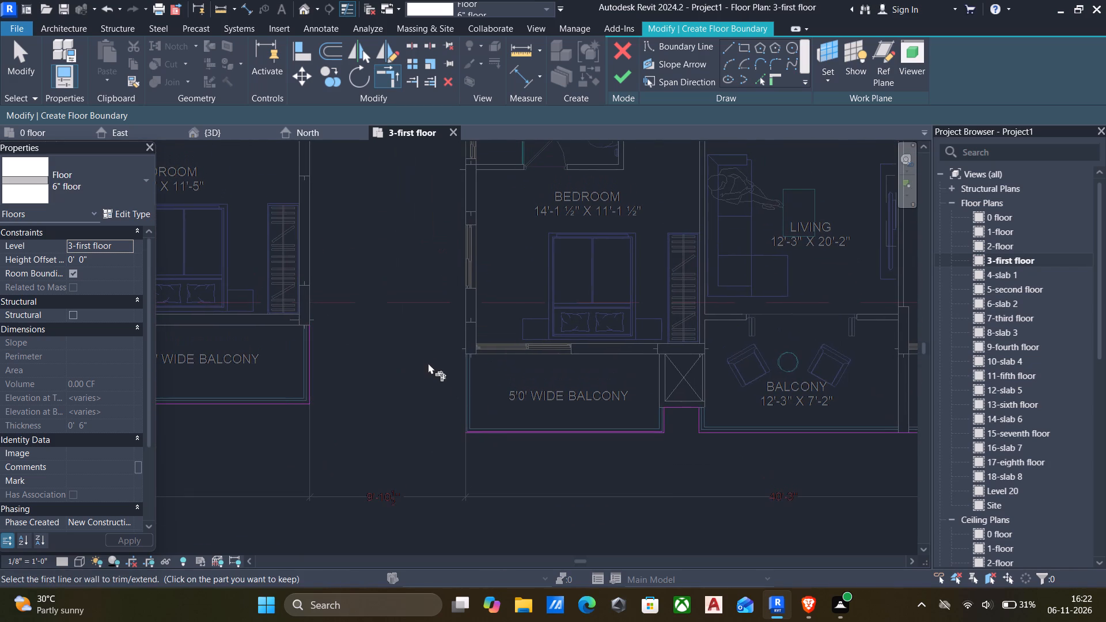
scroll(497, 381, down, 9)
click(524, 381)
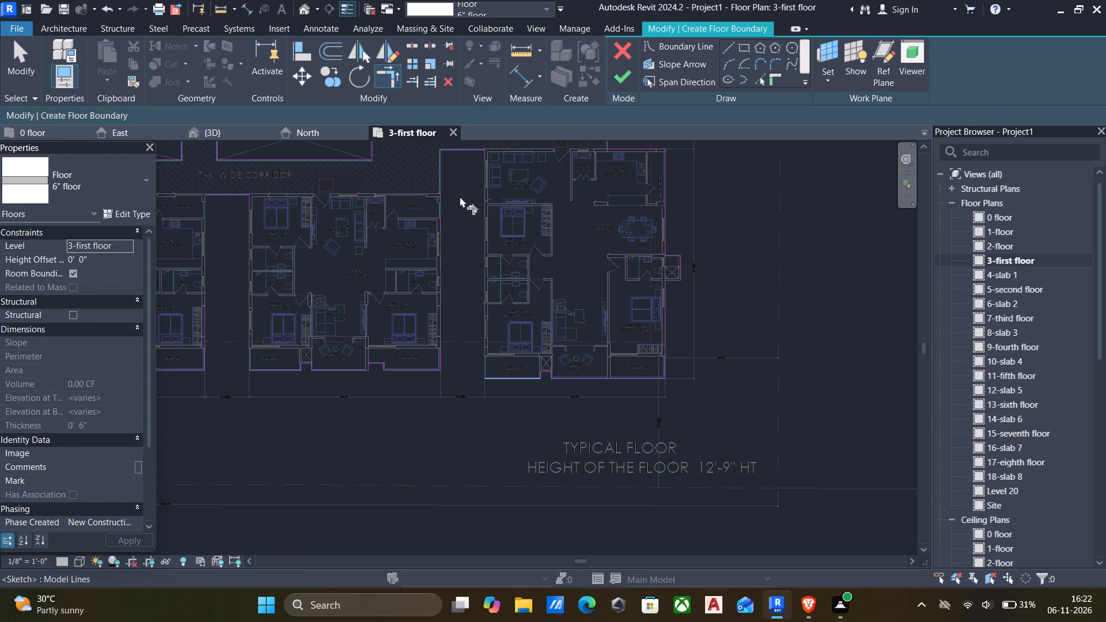
scroll(494, 157, up, 10)
click(468, 150)
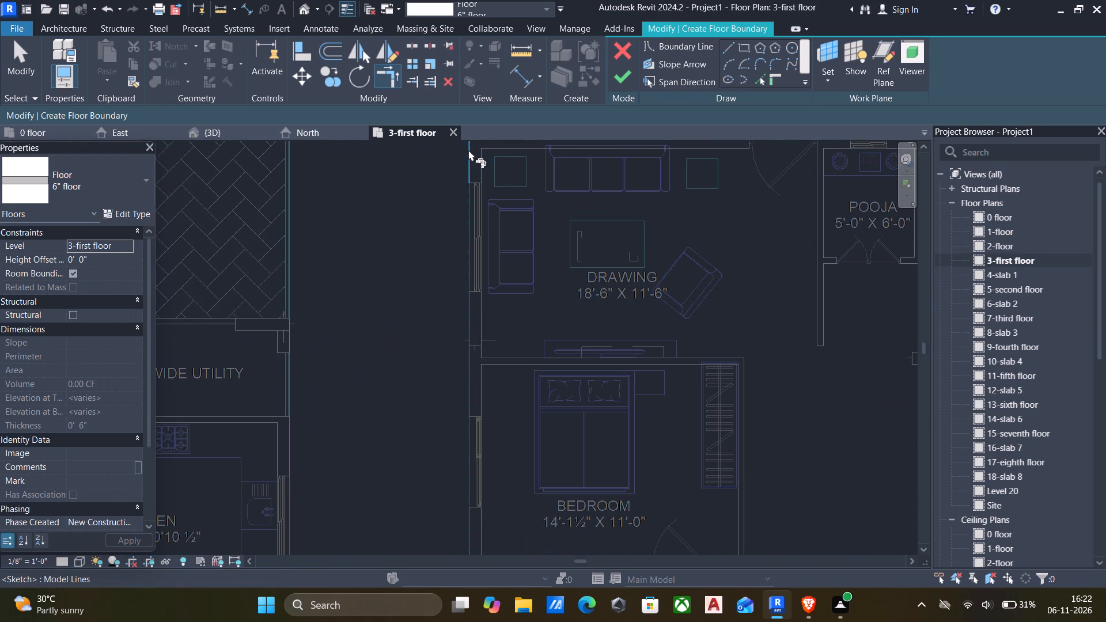
Join the corridor edge of the gap beside apartment 7 to the DRAWING room's outer side edge and the 15'-9" X 10'10½" KITCHEN's outer side edge.
scroll(460, 160, down, 5)
middle_drag(461, 176, 513, 259)
scroll(503, 232, up, 9)
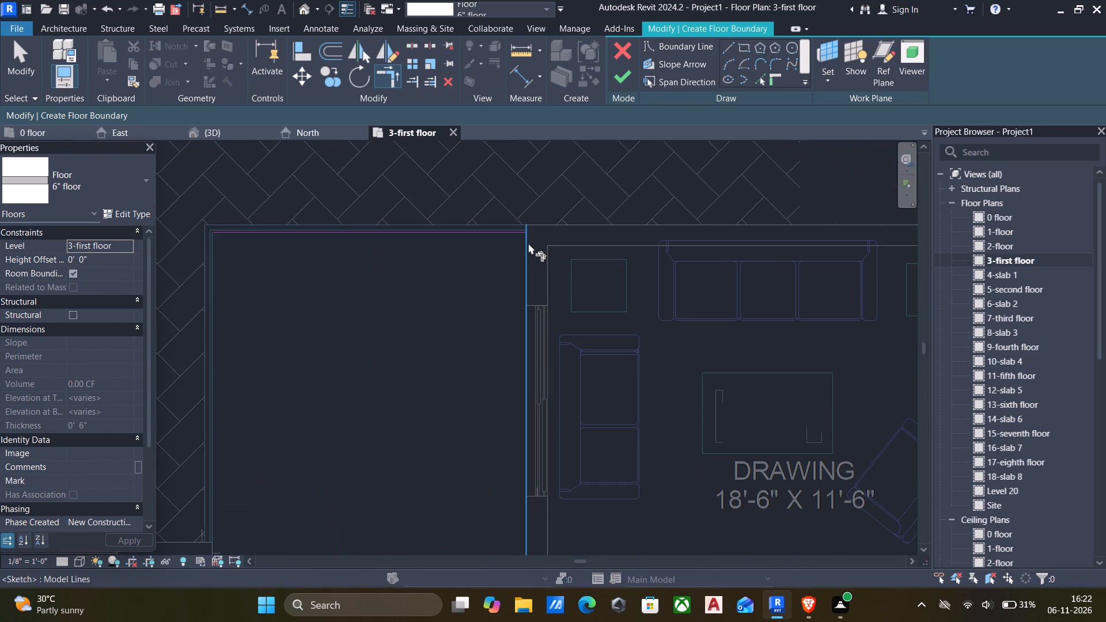
click(528, 243)
click(499, 234)
scroll(499, 244, down, 5)
middle_drag(502, 251, 662, 236)
scroll(548, 302, down, 1)
middle_drag(548, 303, 577, 263)
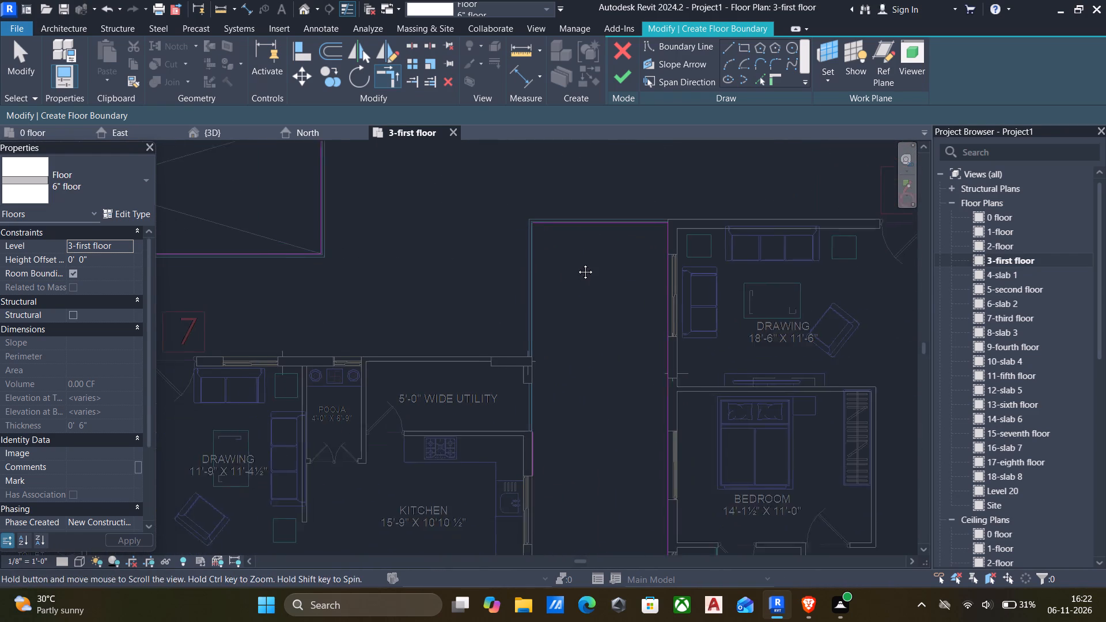
middle_drag(577, 263, 577, 262)
click(594, 197)
click(547, 426)
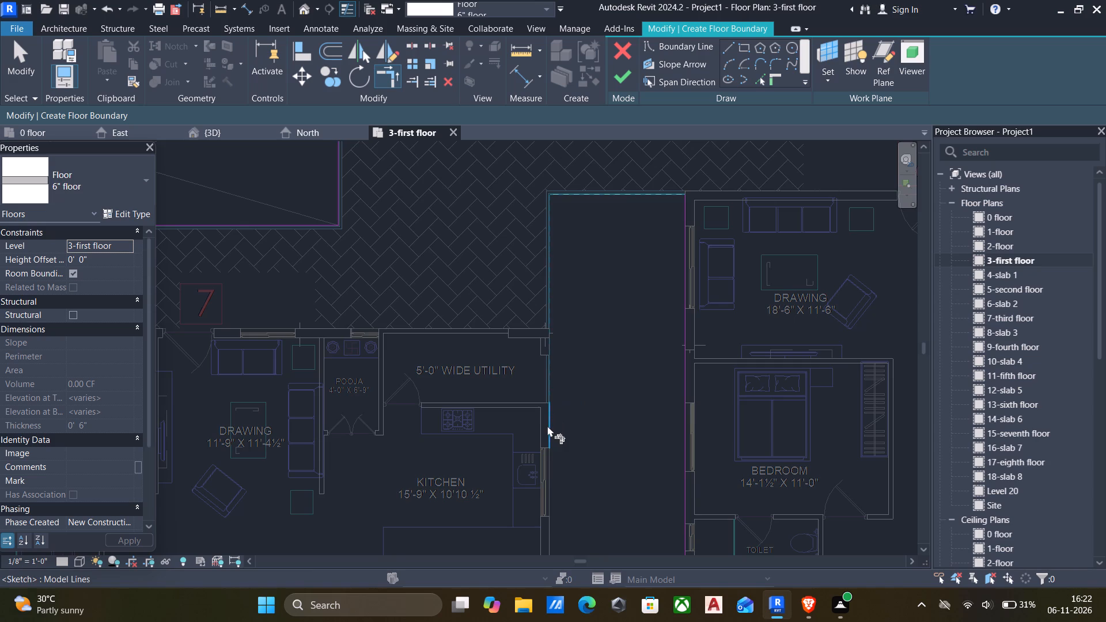
Join the lower edge of apartment 7's 5'0' WIDE BALCONY on the kitchen side to the apartment's outer side edge.
scroll(568, 421, down, 4)
middle_drag(570, 423, 628, 323)
middle_drag(615, 367, 614, 315)
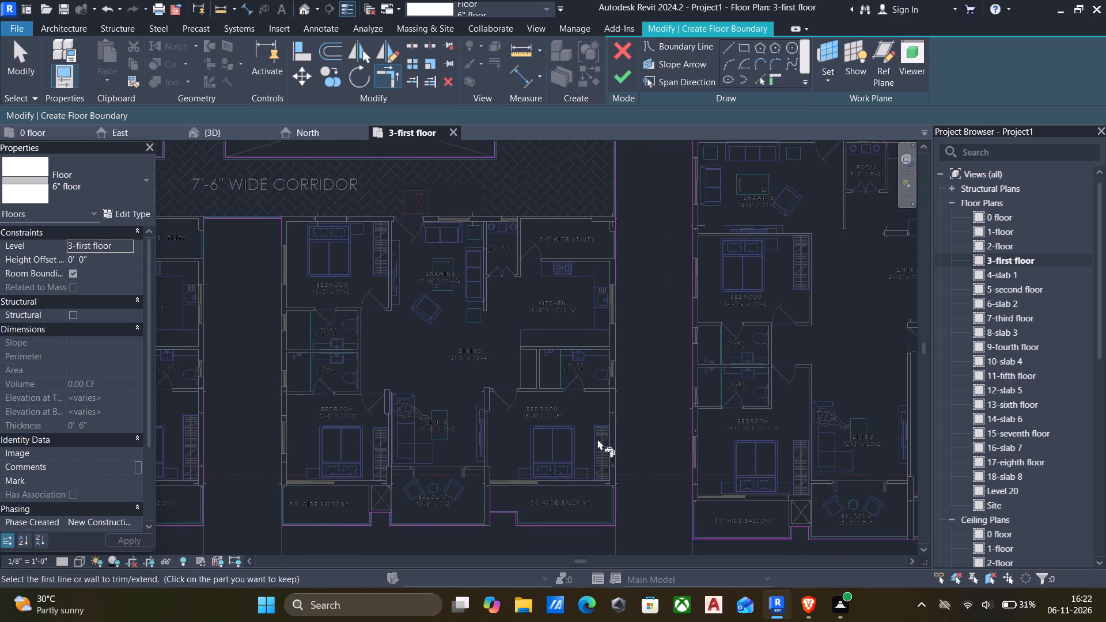
click(611, 517)
click(618, 257)
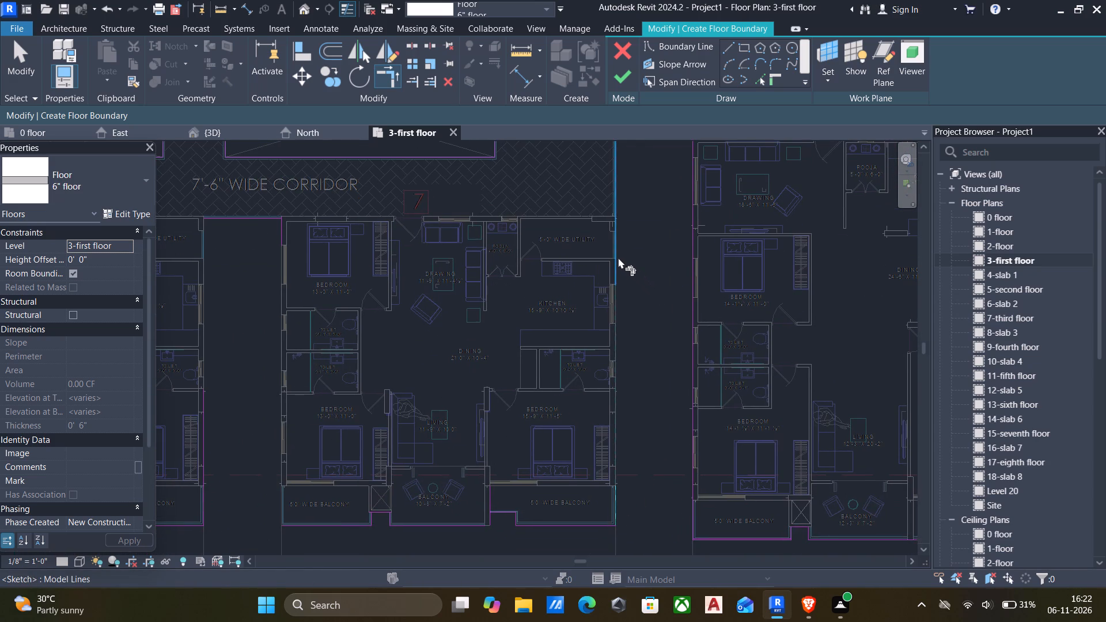
Join the recessed lower edge of that 5'0' WIDE BALCONY to the side edge of apartment 7's 10'-8" X 7'-2" BALCONY.
scroll(579, 376, down, 1)
middle_drag(565, 495, 578, 465)
scroll(572, 499, up, 6)
scroll(510, 457, up, 3)
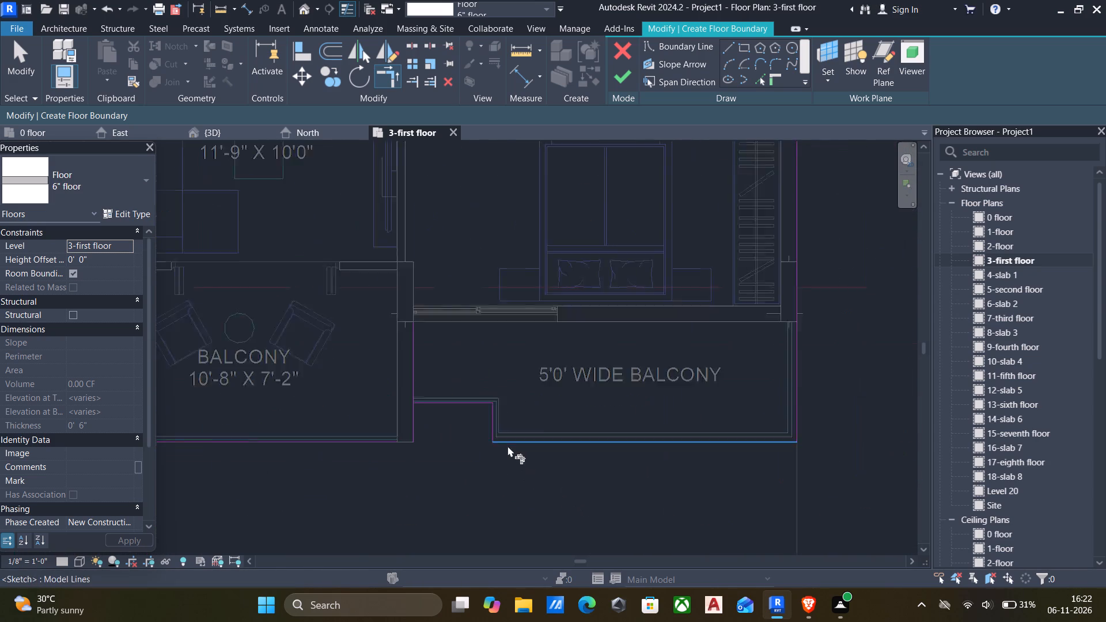
scroll(507, 446, up, 2)
click(440, 394)
click(388, 399)
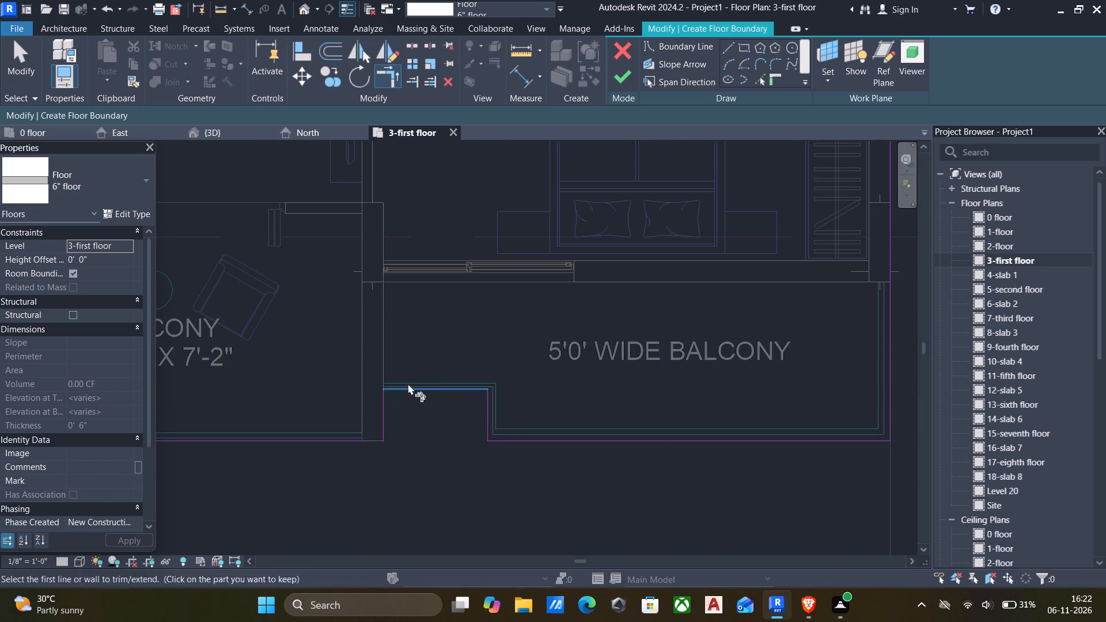
Trim the lower edge of apartment 7's balcony shaft to the side edges of the 10'-8" X 7'-2" BALCONY and the neighbouring 5'0' WIDE BALCONY.
scroll(423, 367, down, 6)
middle_drag(454, 370, 568, 335)
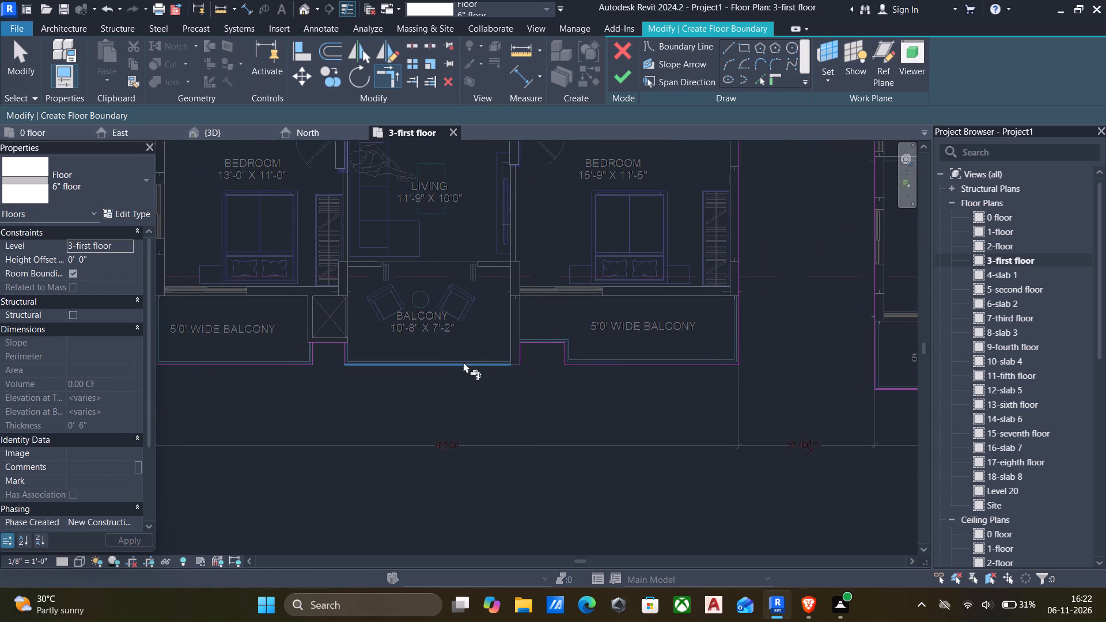
scroll(397, 369, up, 4)
scroll(348, 361, up, 4)
scroll(369, 361, down, 1)
middle_drag(373, 362, 516, 360)
scroll(487, 348, up, 5)
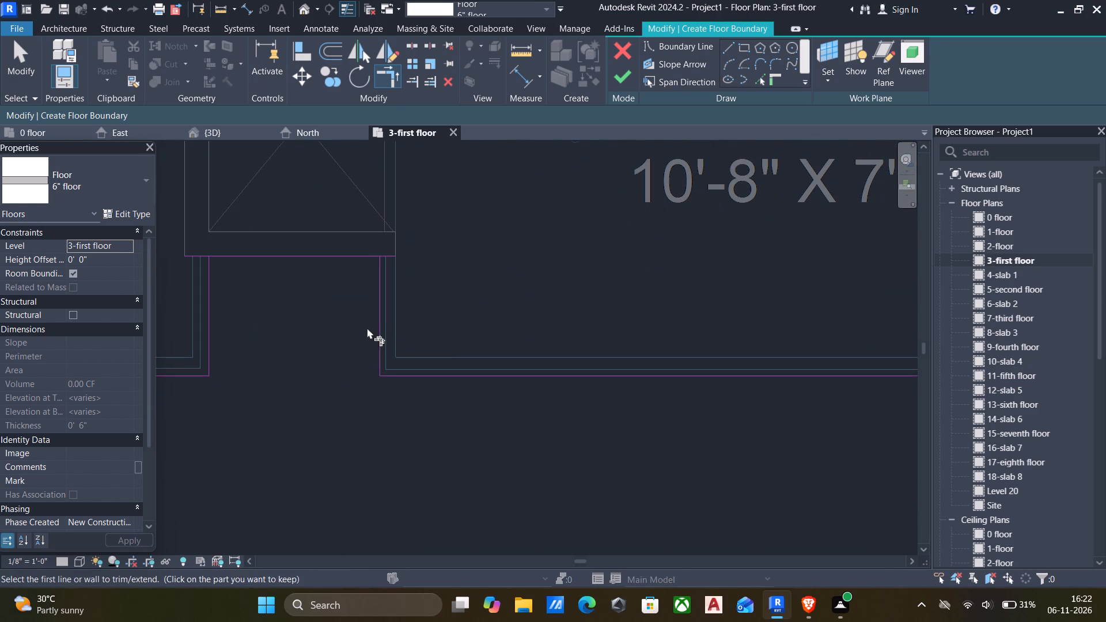
drag(378, 324, 370, 315)
click(331, 259)
scroll(323, 290, down, 3)
middle_drag(341, 301, 487, 312)
scroll(487, 312, up, 1)
click(430, 274)
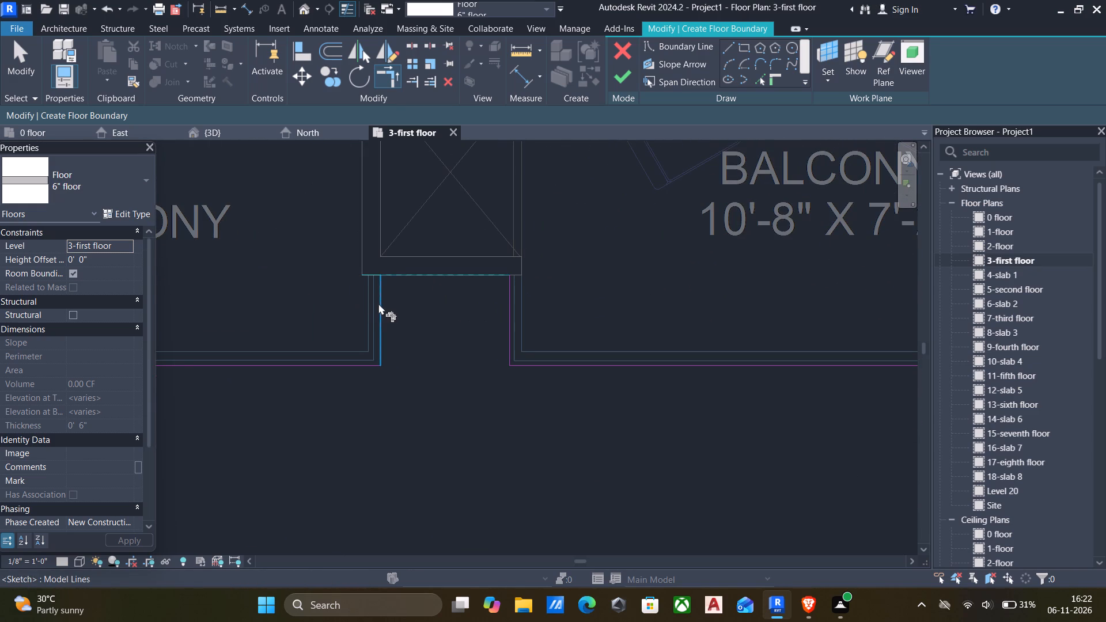
click(378, 304)
Join the lower edge of the 5'0' WIDE BALCONY below apartment 7's 13'-0" X 11'-0" BEDROOM to the apartment's outer side edge.
scroll(397, 325, down, 4)
middle_drag(418, 351, 683, 379)
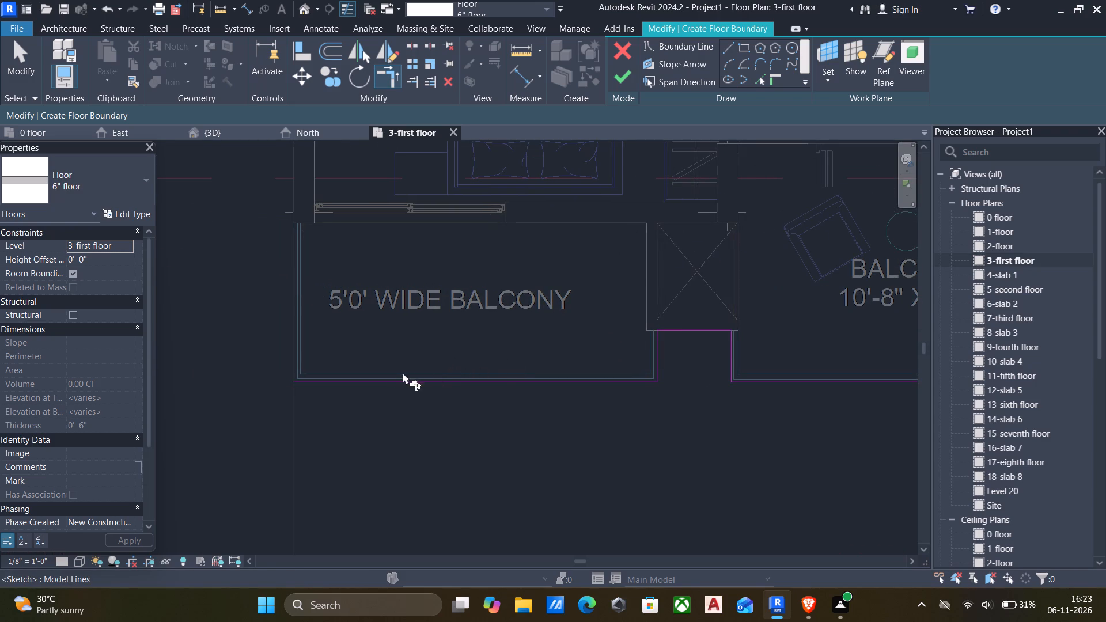
click(400, 385)
scroll(416, 317, down, 6)
middle_drag(407, 304, 543, 405)
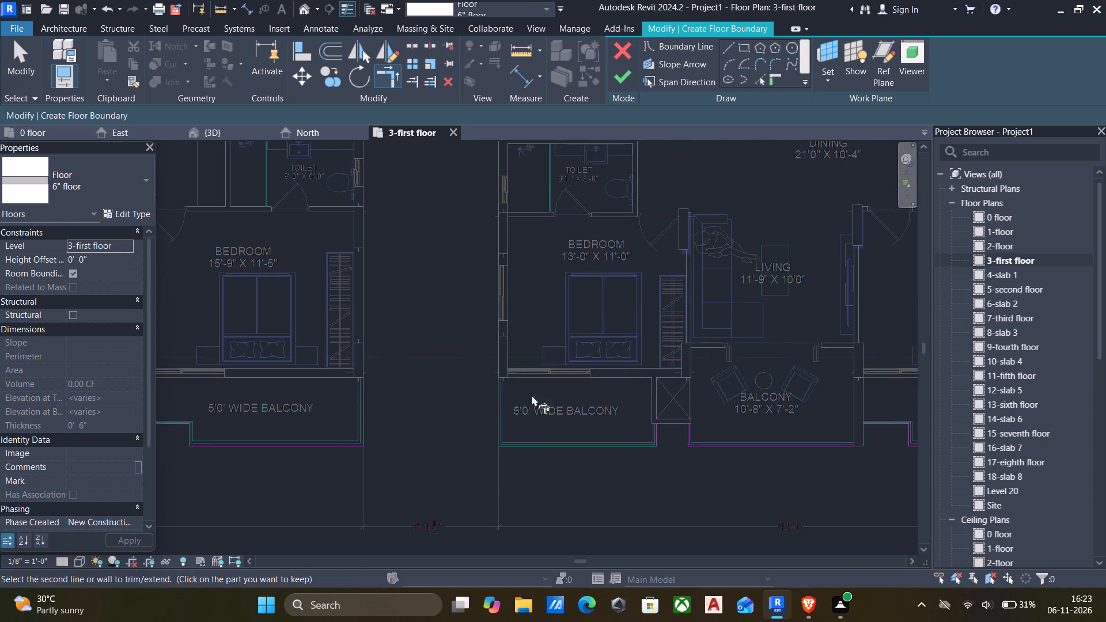
scroll(495, 316, down, 5)
scroll(494, 239, down, 4)
middle_drag(502, 246, 533, 320)
scroll(531, 260, up, 6)
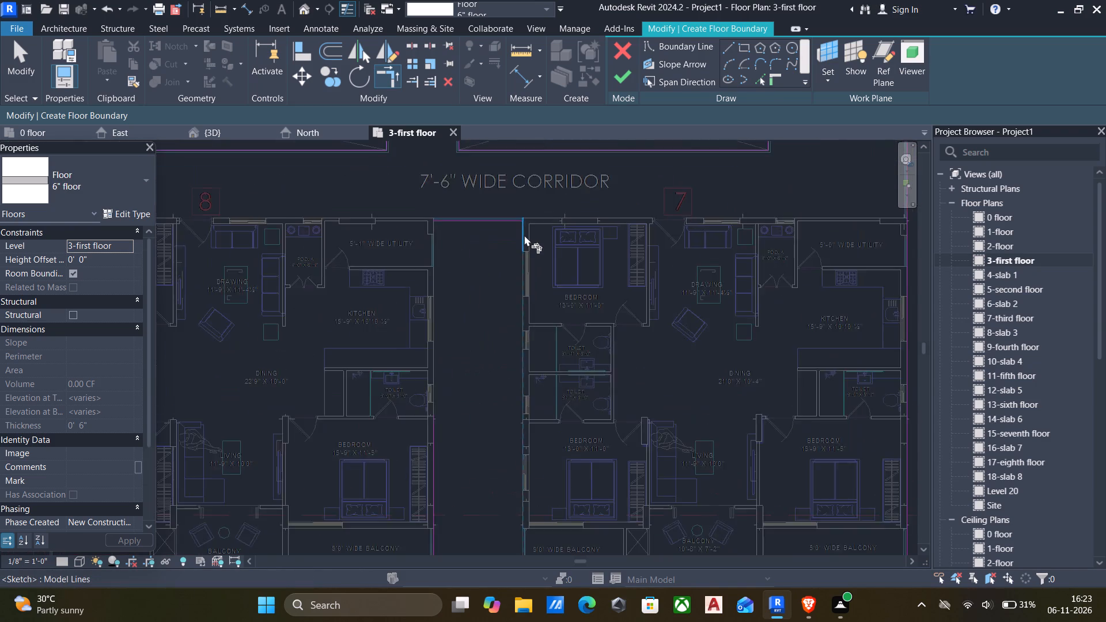
scroll(524, 235, up, 5)
click(523, 228)
Join the corridor edge of the gap between apartments 7 and 8 to both apartments' outer side edges.
click(523, 216)
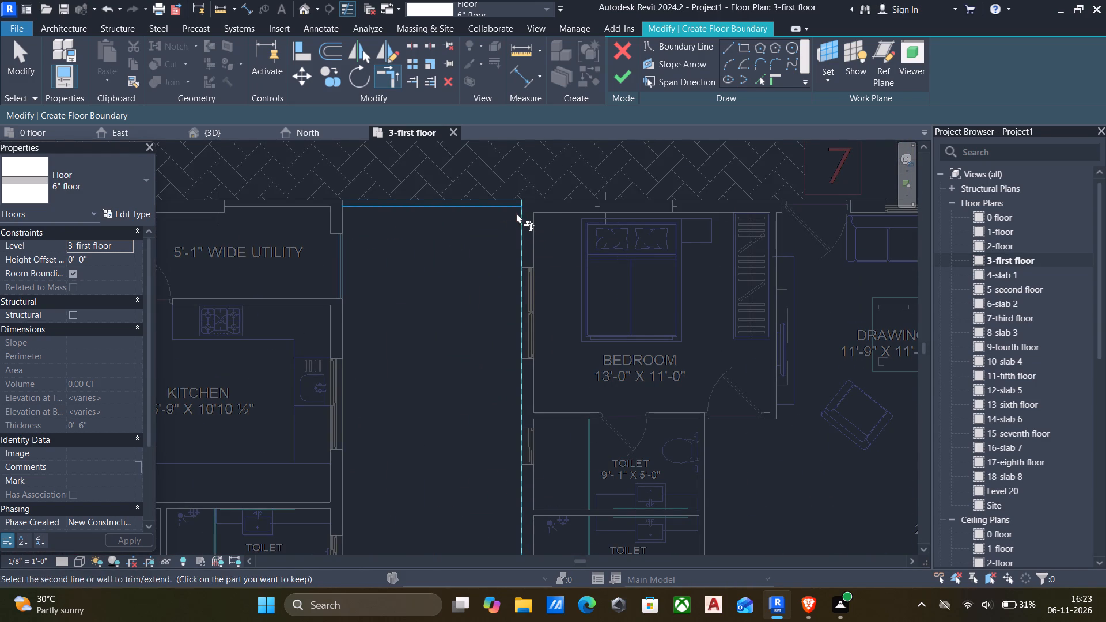
click(515, 211)
click(370, 208)
scroll(355, 386, down, 3)
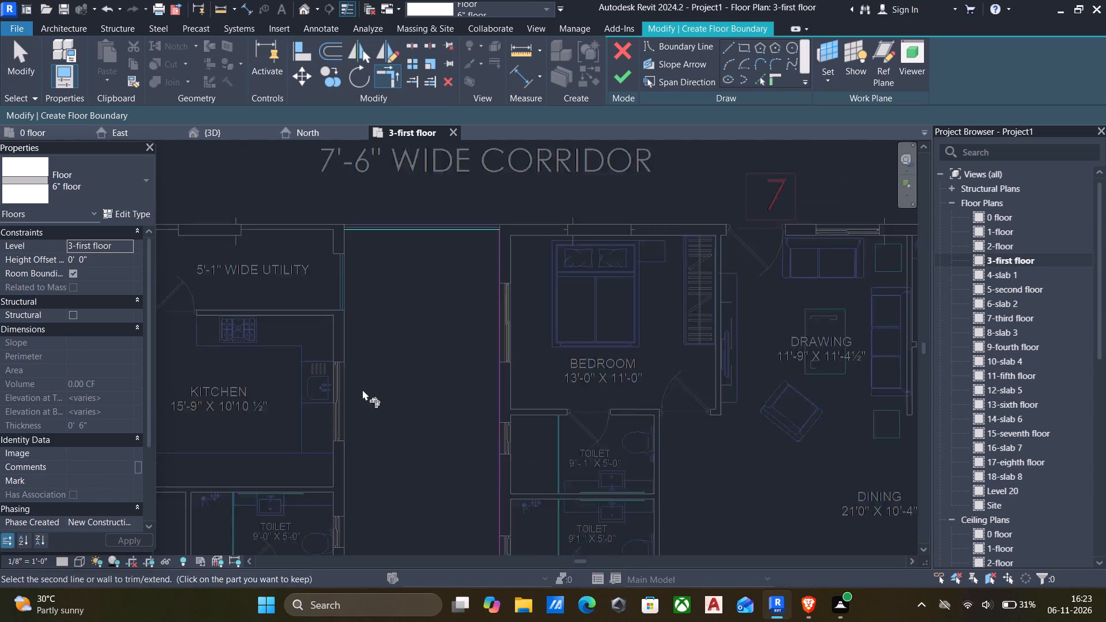
scroll(362, 389, down, 3)
middle_drag(362, 390, 446, 335)
scroll(438, 464, up, 5)
click(439, 443)
Trim the side edge of apartment 8's 10'-8" X 7'-2" BALCONY to the lower edge of the adjacent shaft.
scroll(444, 445, down, 5)
middle_drag(451, 449, 458, 447)
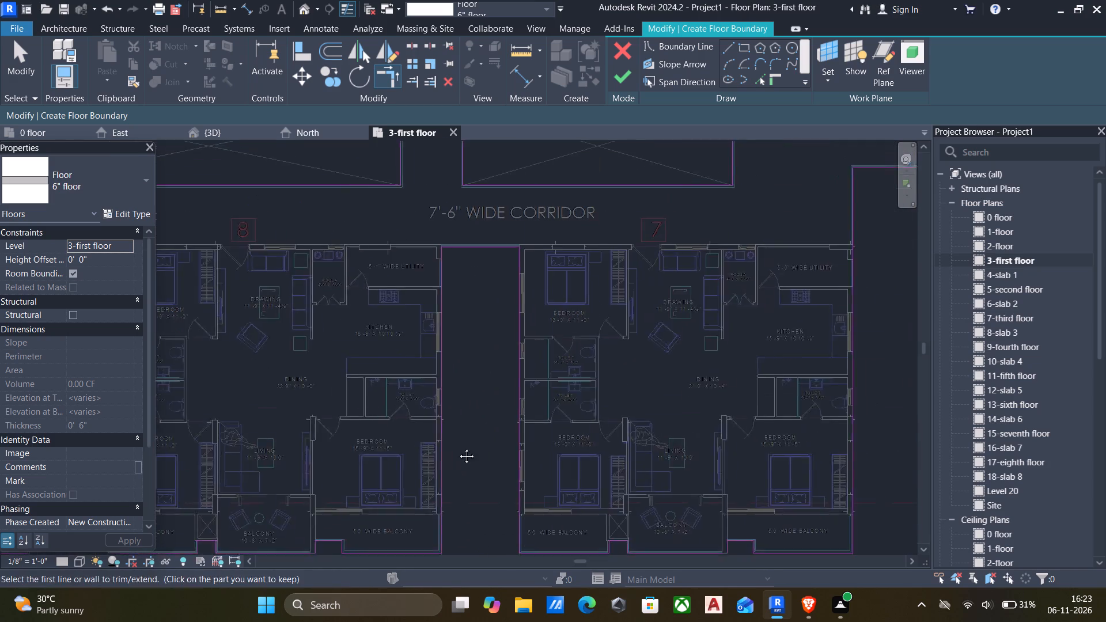
middle_drag(458, 447, 533, 371)
scroll(510, 450, up, 5)
scroll(506, 471, down, 2)
middle_drag(506, 471, 530, 446)
scroll(405, 466, up, 5)
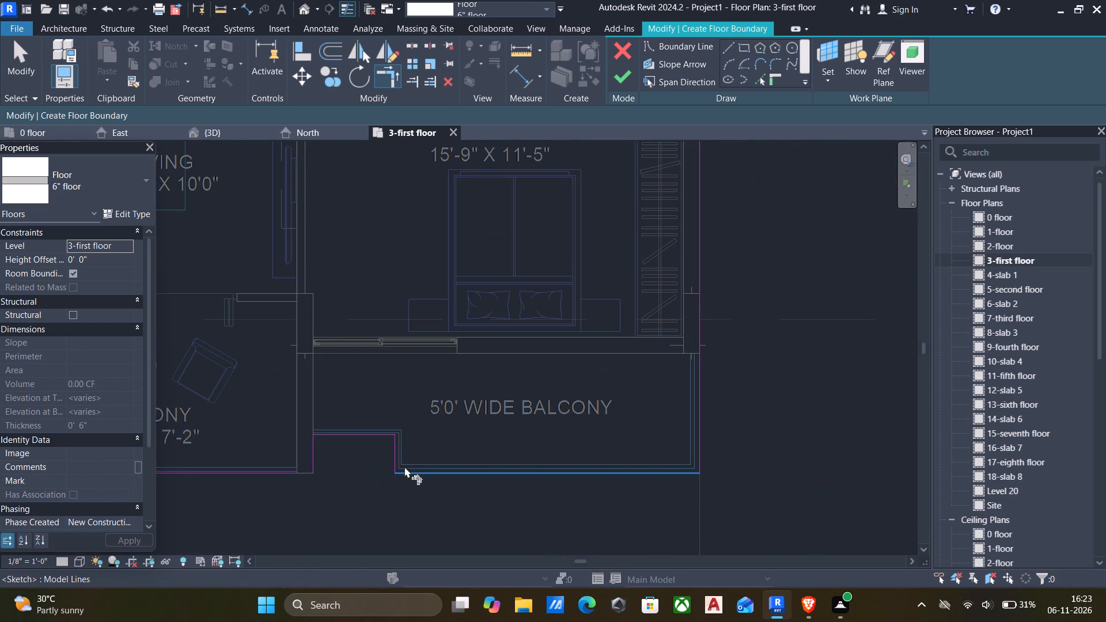
scroll(382, 456, up, 3)
scroll(309, 445, down, 5)
middle_drag(337, 453, 474, 426)
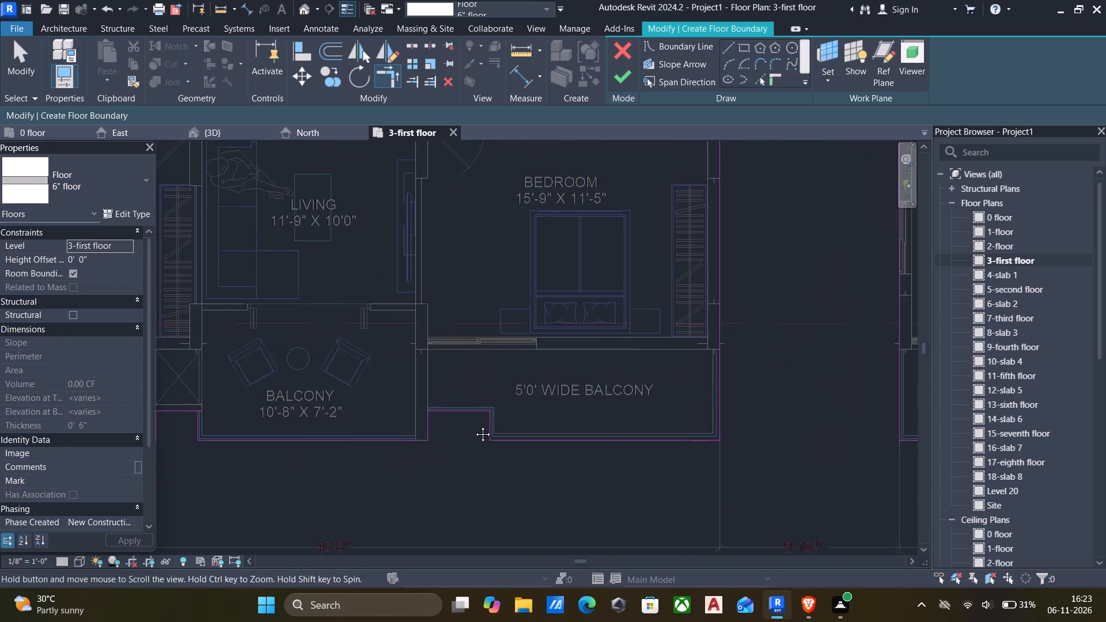
middle_drag(366, 450, 548, 421)
scroll(440, 411, up, 5)
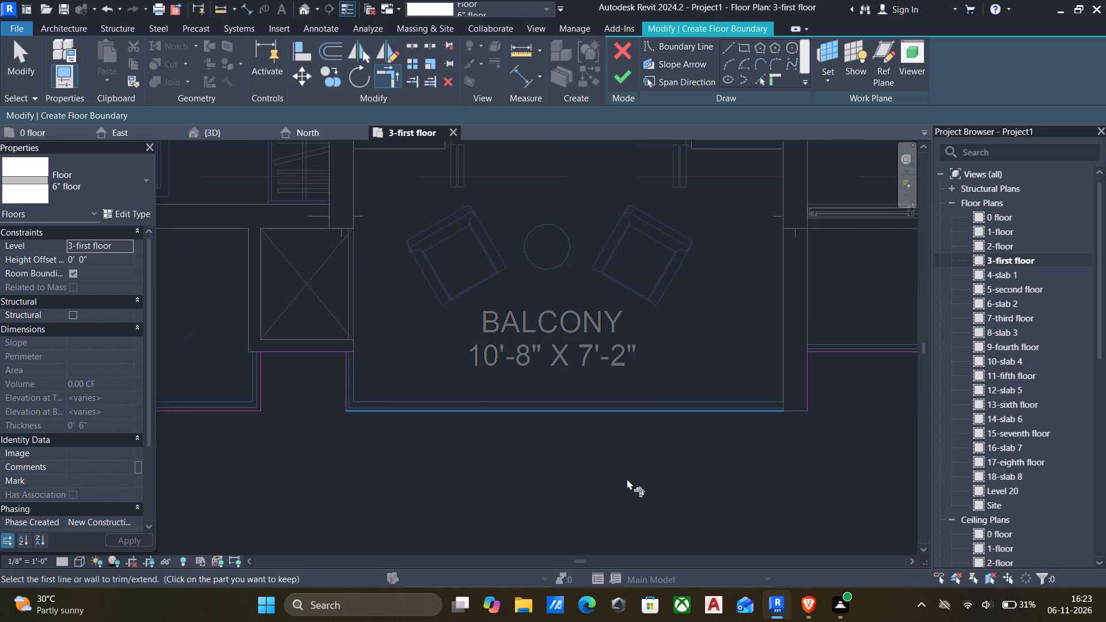
scroll(348, 371, up, 5)
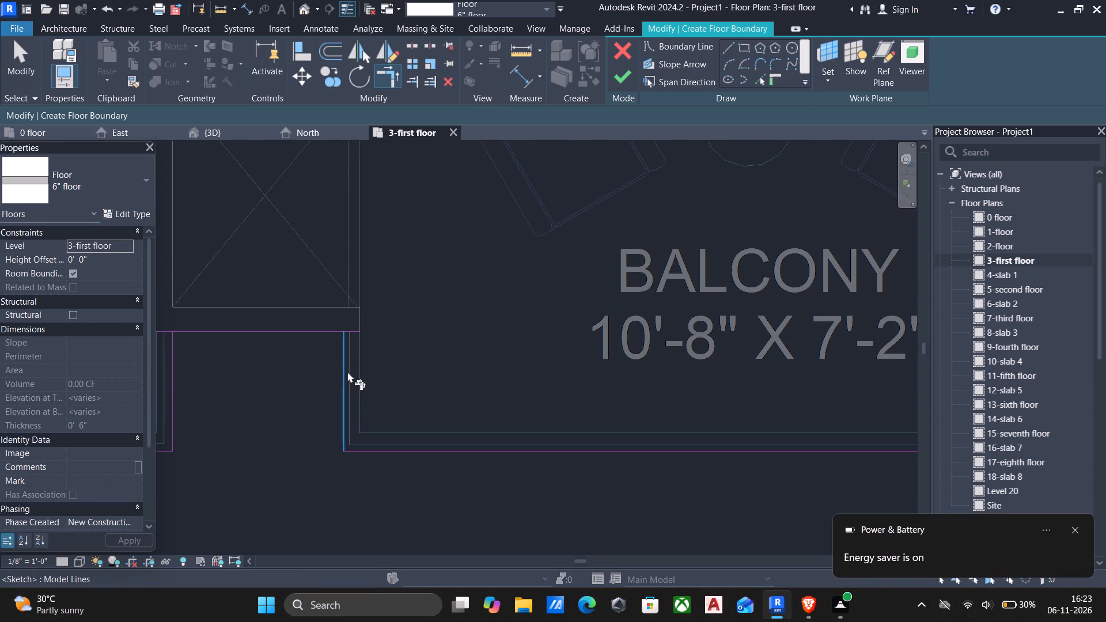
click(346, 371)
click(323, 334)
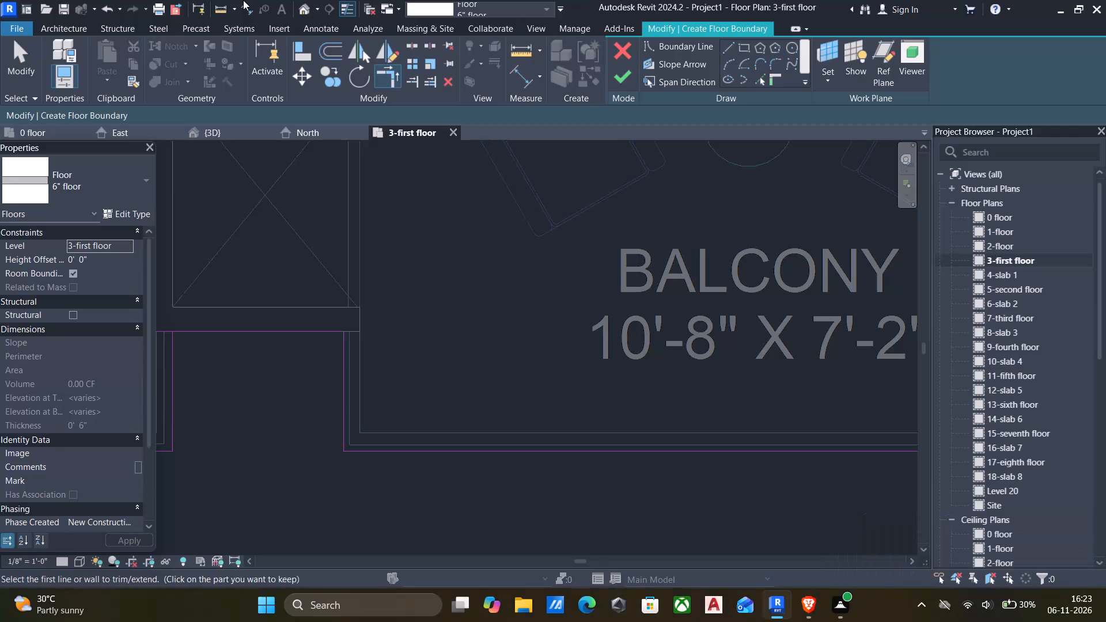
Trim the lower edge of apartment 8's balcony shaft to the side edge of the neighbouring 5'0' WIDE BALCONY.
scroll(284, 328, down, 6)
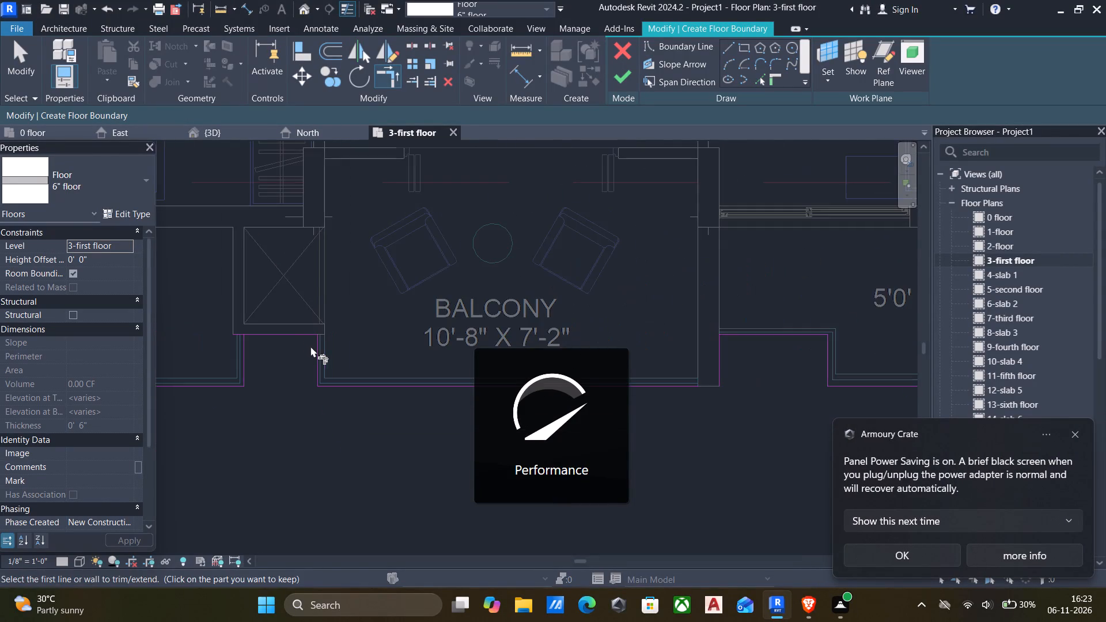
scroll(308, 346, down, 2)
middle_drag(306, 347, 391, 343)
scroll(391, 343, up, 10)
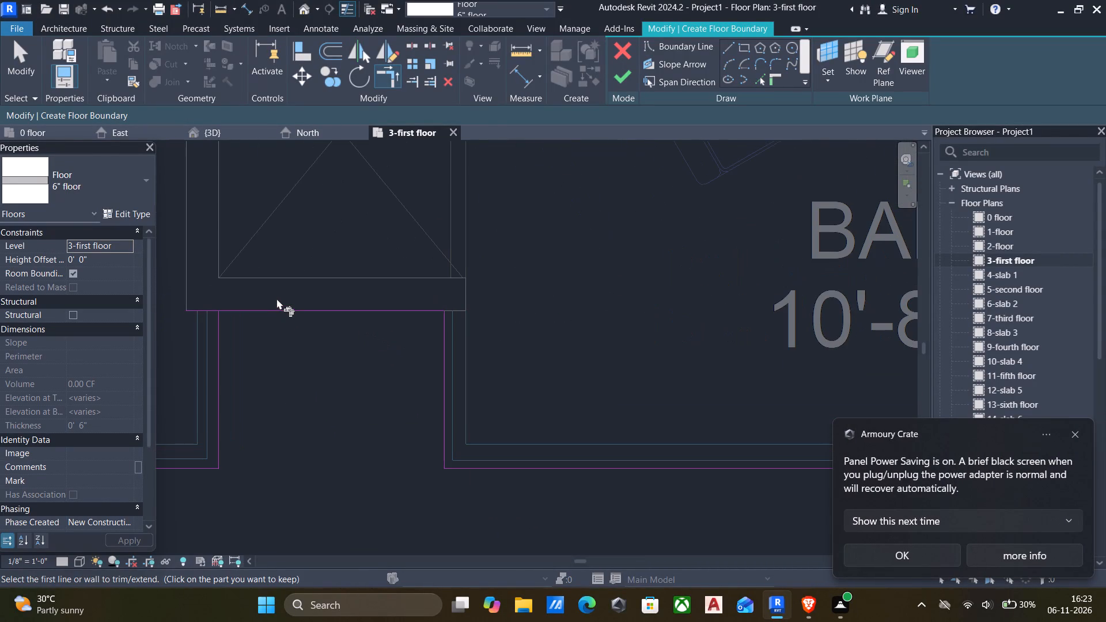
click(273, 305)
click(216, 336)
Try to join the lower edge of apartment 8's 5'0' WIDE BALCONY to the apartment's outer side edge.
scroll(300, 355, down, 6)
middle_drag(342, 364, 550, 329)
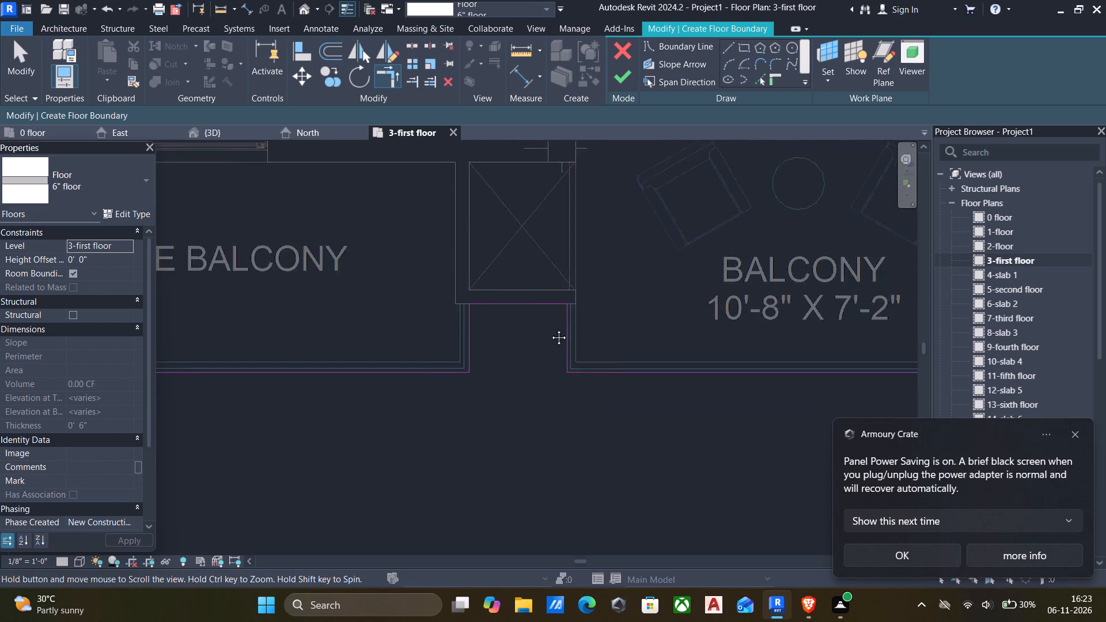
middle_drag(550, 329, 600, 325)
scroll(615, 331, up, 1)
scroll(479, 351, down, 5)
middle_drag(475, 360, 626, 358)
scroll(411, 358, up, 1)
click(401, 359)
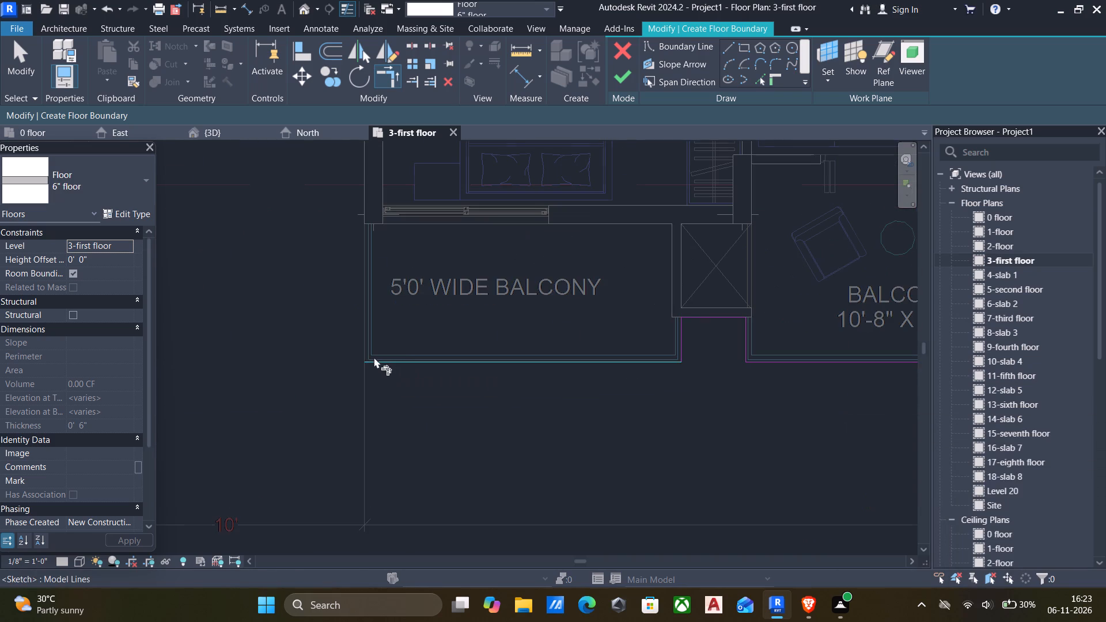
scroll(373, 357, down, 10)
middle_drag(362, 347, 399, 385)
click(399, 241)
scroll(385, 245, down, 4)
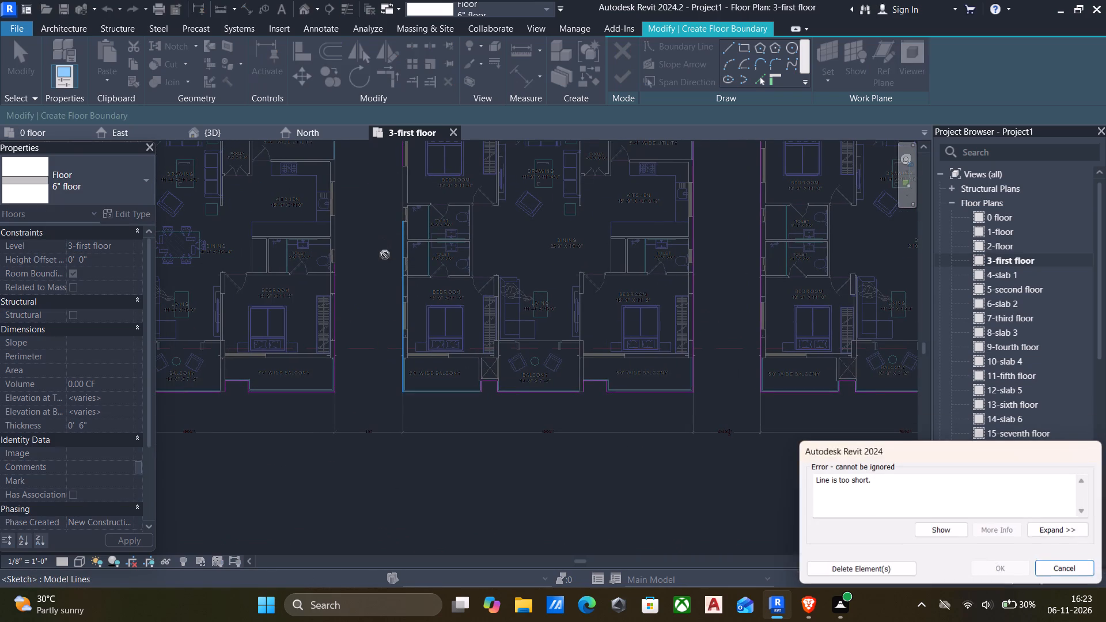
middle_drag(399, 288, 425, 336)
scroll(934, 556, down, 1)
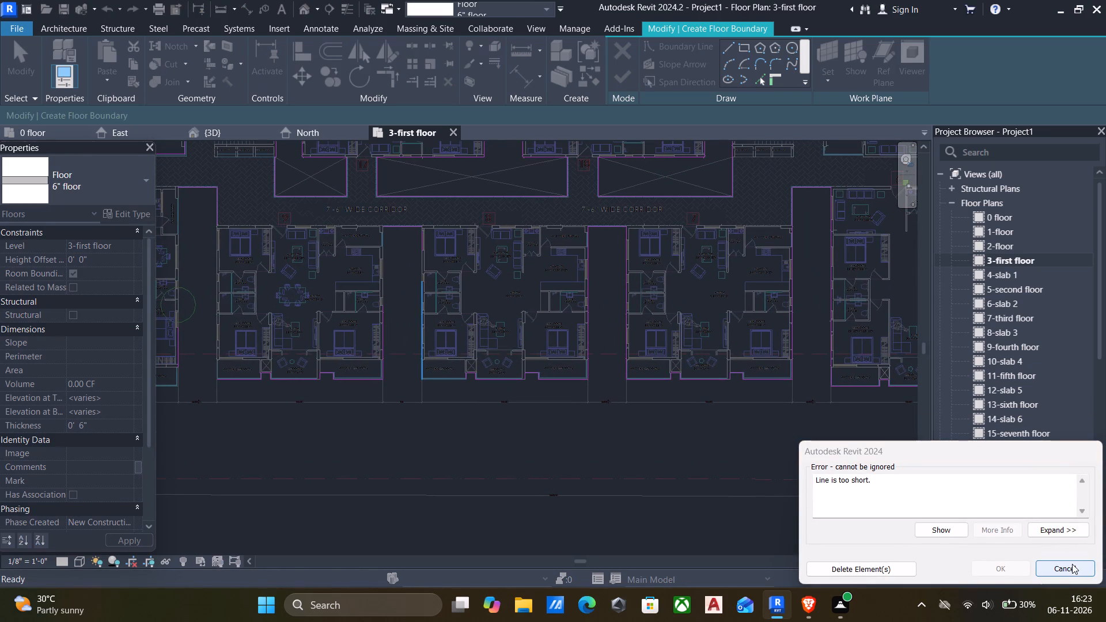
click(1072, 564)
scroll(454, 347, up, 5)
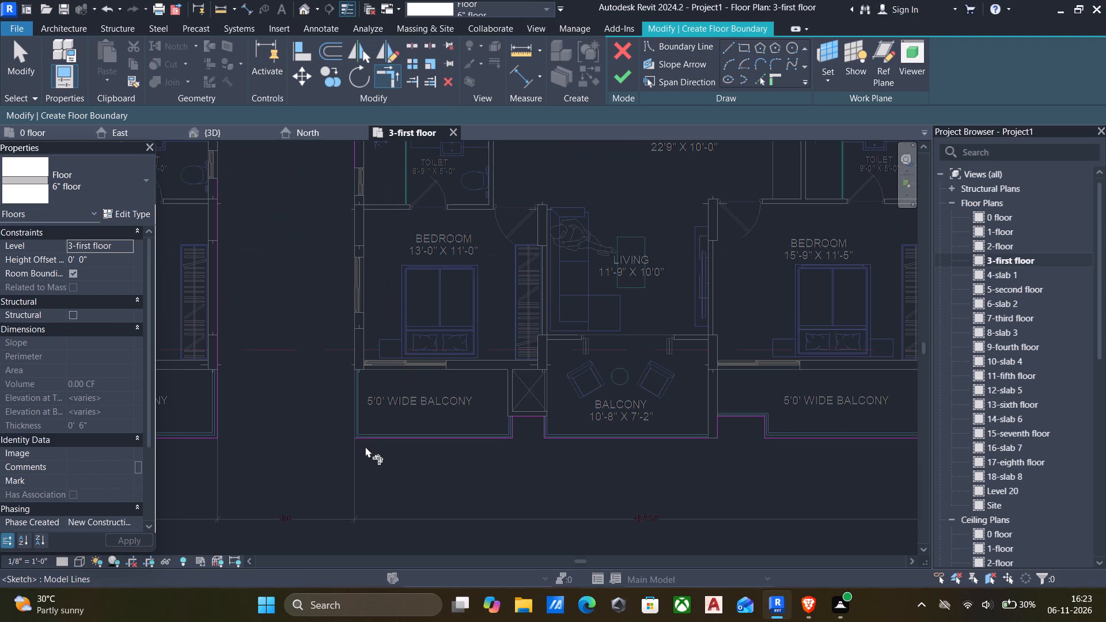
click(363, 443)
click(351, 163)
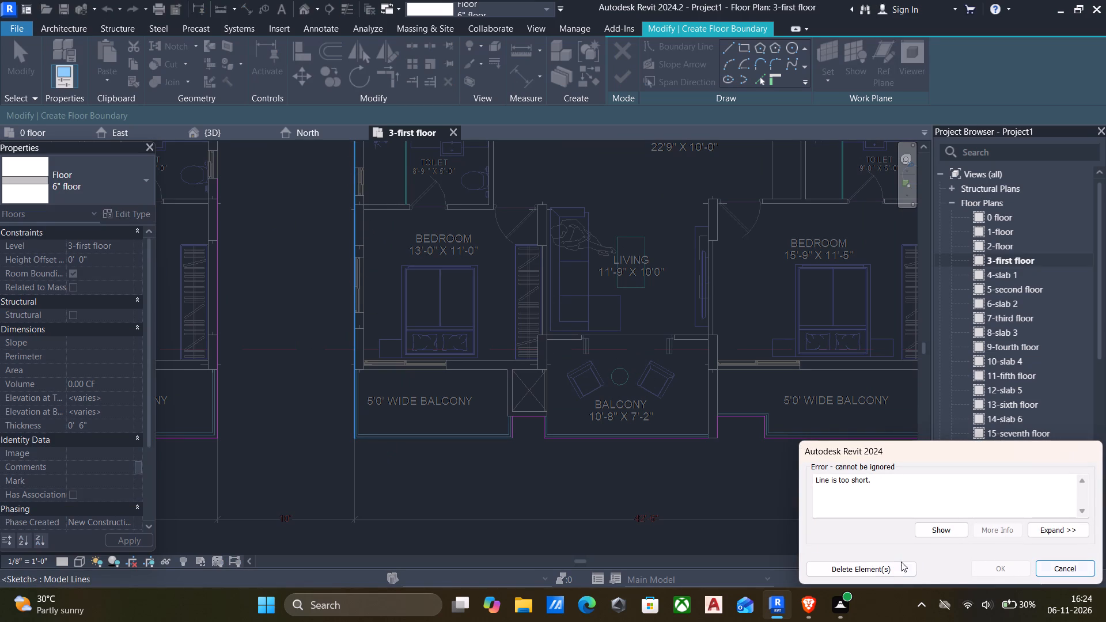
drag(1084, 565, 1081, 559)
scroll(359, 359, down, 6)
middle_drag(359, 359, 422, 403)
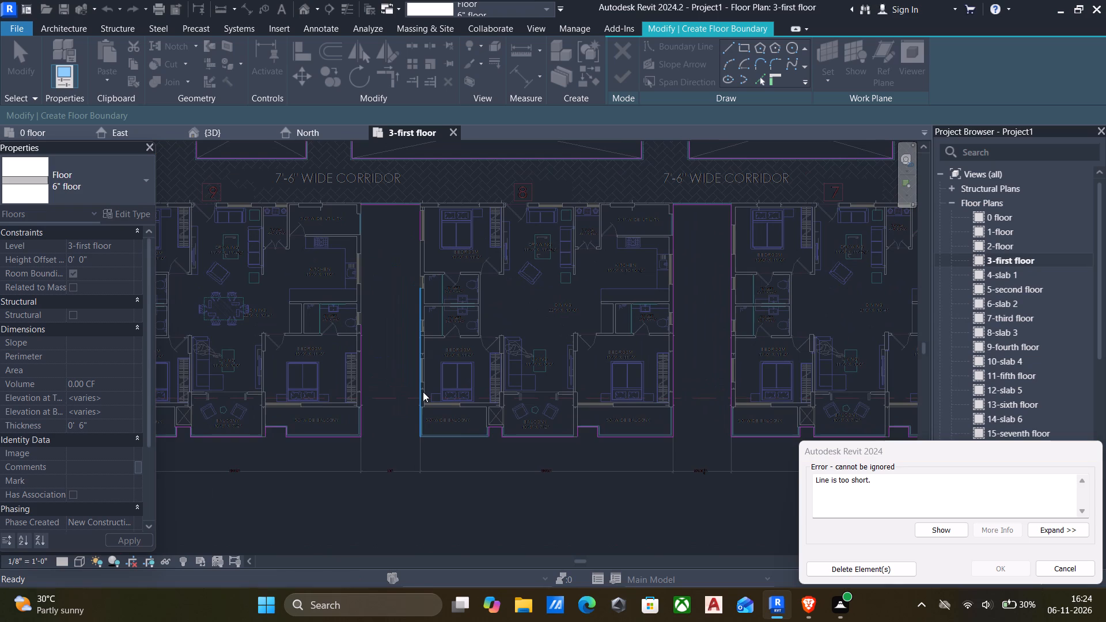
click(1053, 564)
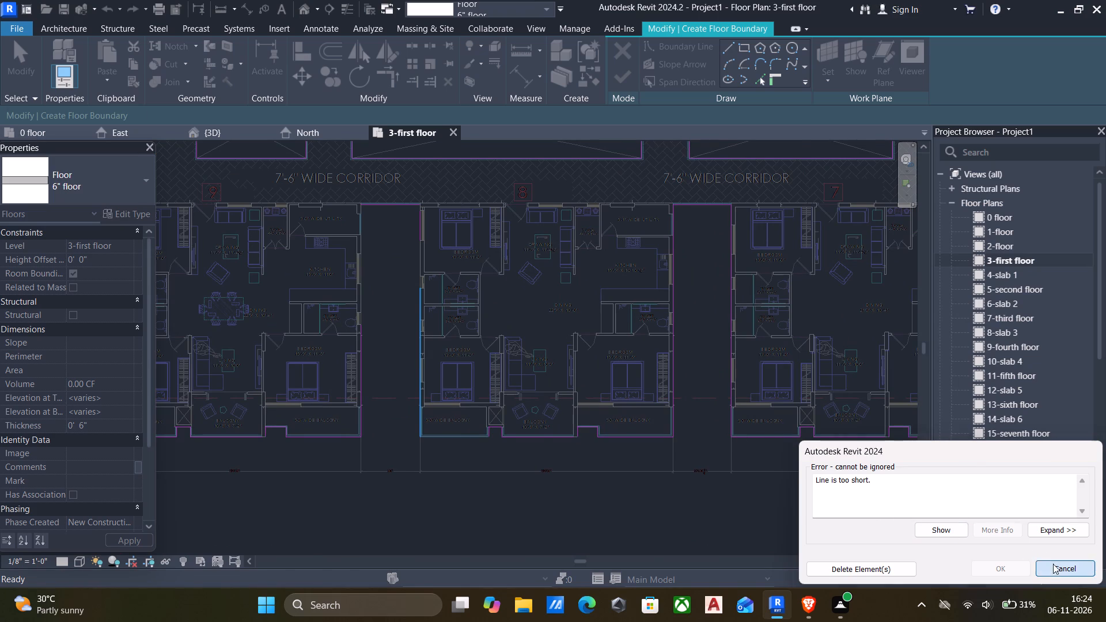
Join the corridor edge of the gap between apartments 8 and 9 to apartment 8's outer side edge.
scroll(390, 314, down, 4)
middle_drag(416, 328, 643, 434)
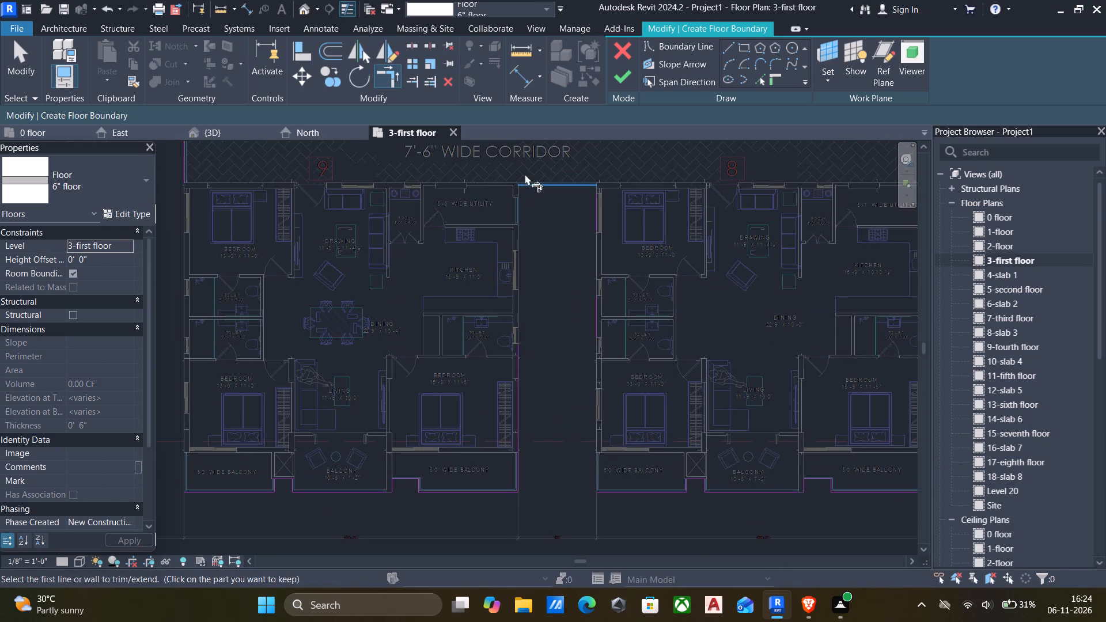
scroll(544, 196, up, 3)
click(597, 183)
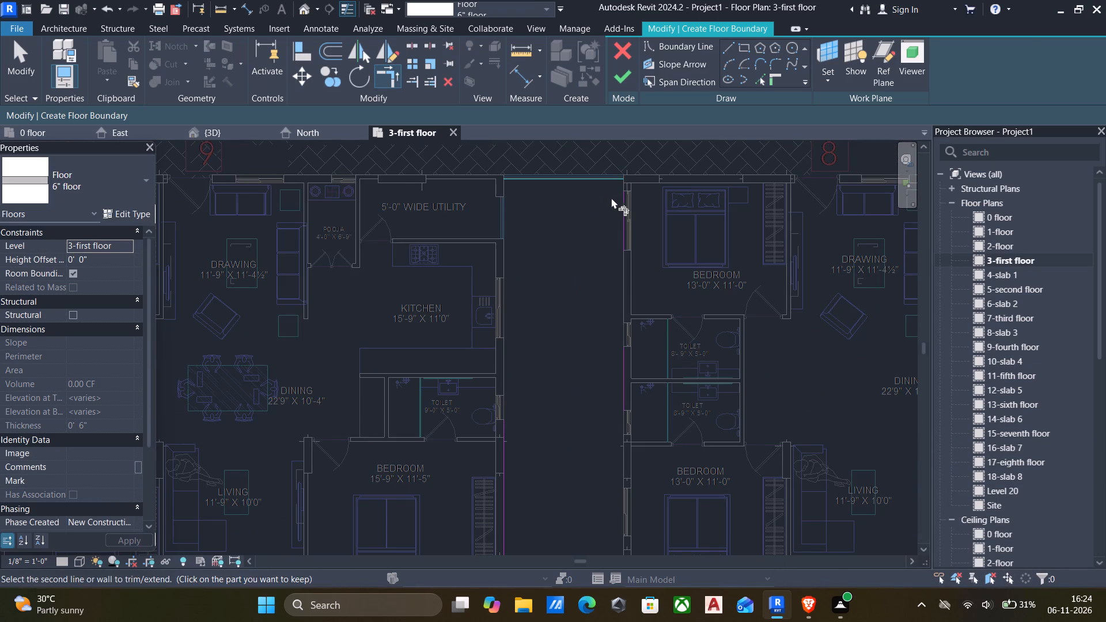
click(620, 202)
click(627, 354)
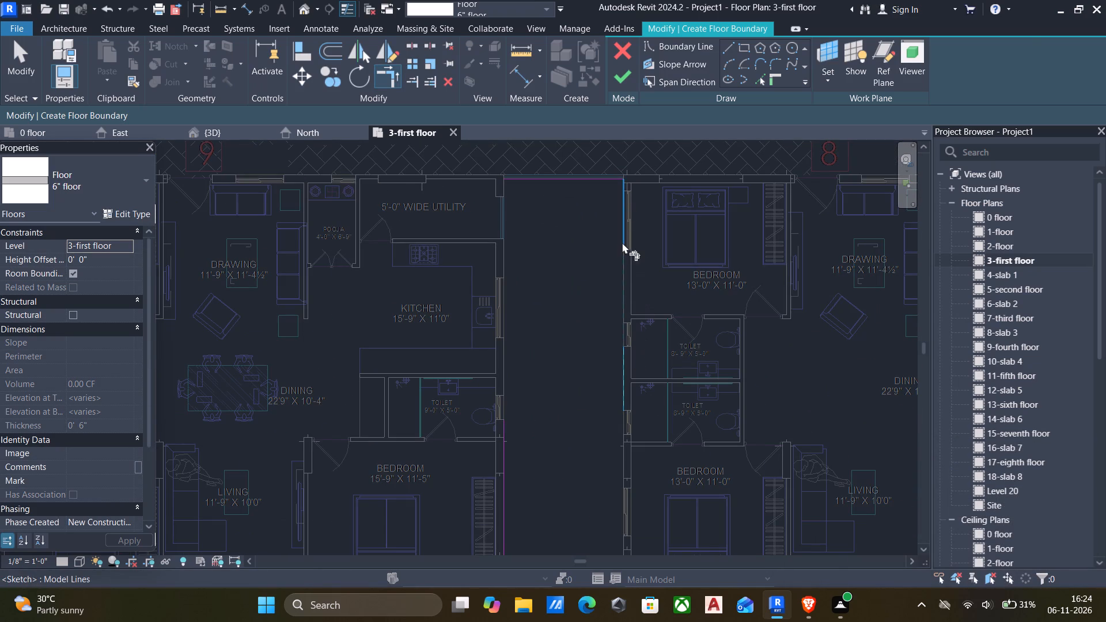
click(622, 241)
Join apartment 8's outer side edge to the lower edge of the 5'0' WIDE BALCONY below its 13'-0" X 11'-0" BEDROOM.
scroll(597, 292, down, 5)
middle_drag(597, 321, 551, 205)
scroll(573, 301, up, 3)
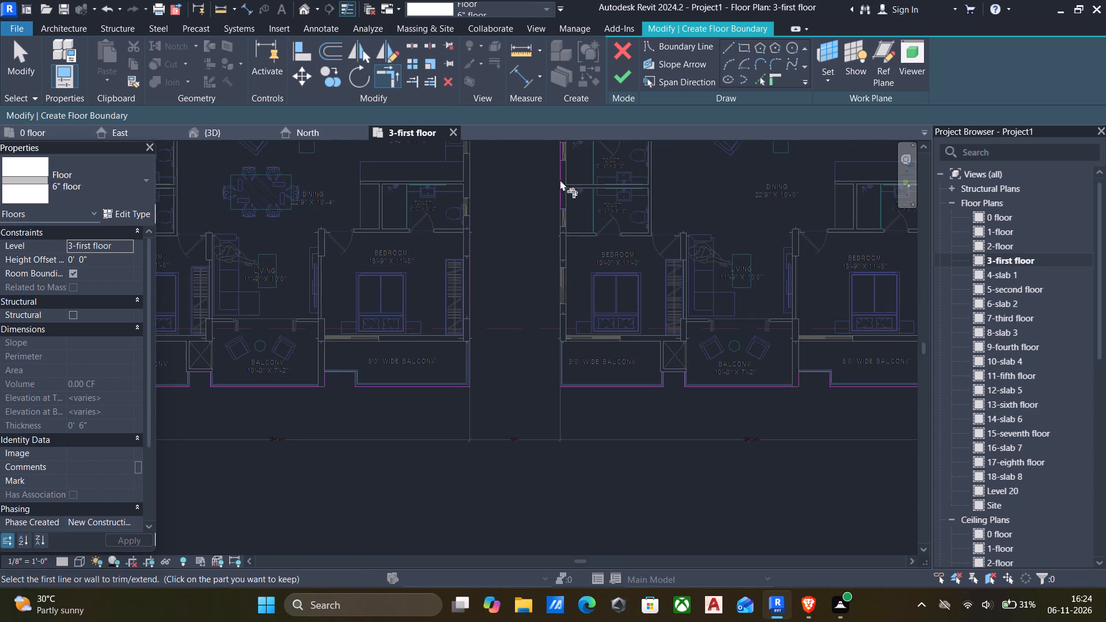
click(559, 180)
click(585, 389)
Join the corridor edge of the gap between apartments 8 and 9 to apartment 9's outer side edge.
scroll(554, 376, down, 4)
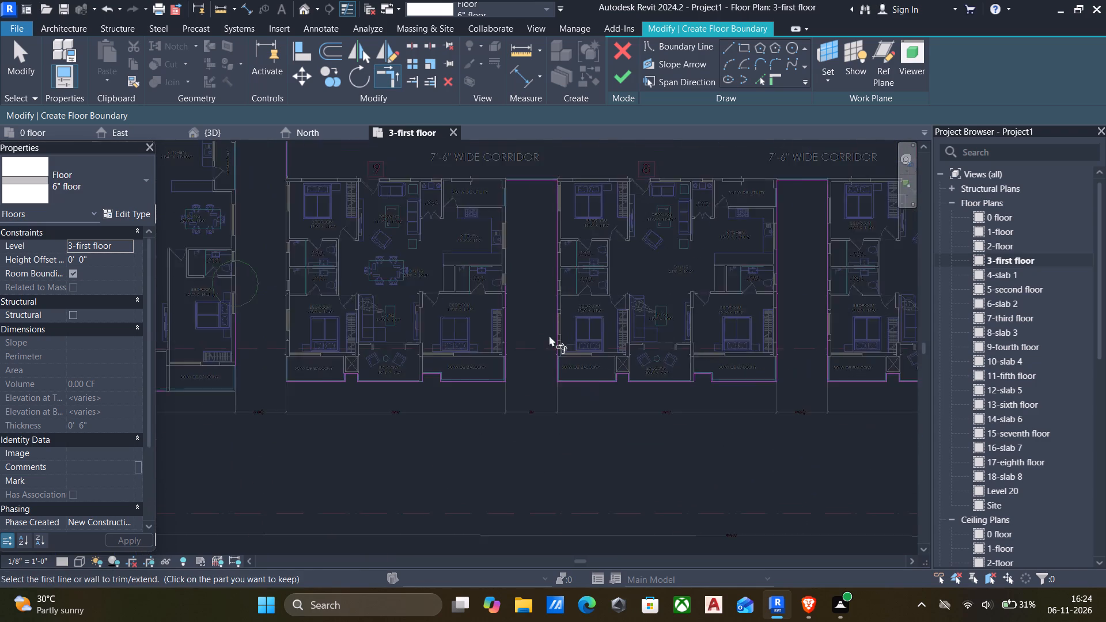
scroll(549, 335, down, 2)
middle_drag(551, 336, 635, 459)
scroll(598, 324, up, 6)
scroll(627, 371, up, 5)
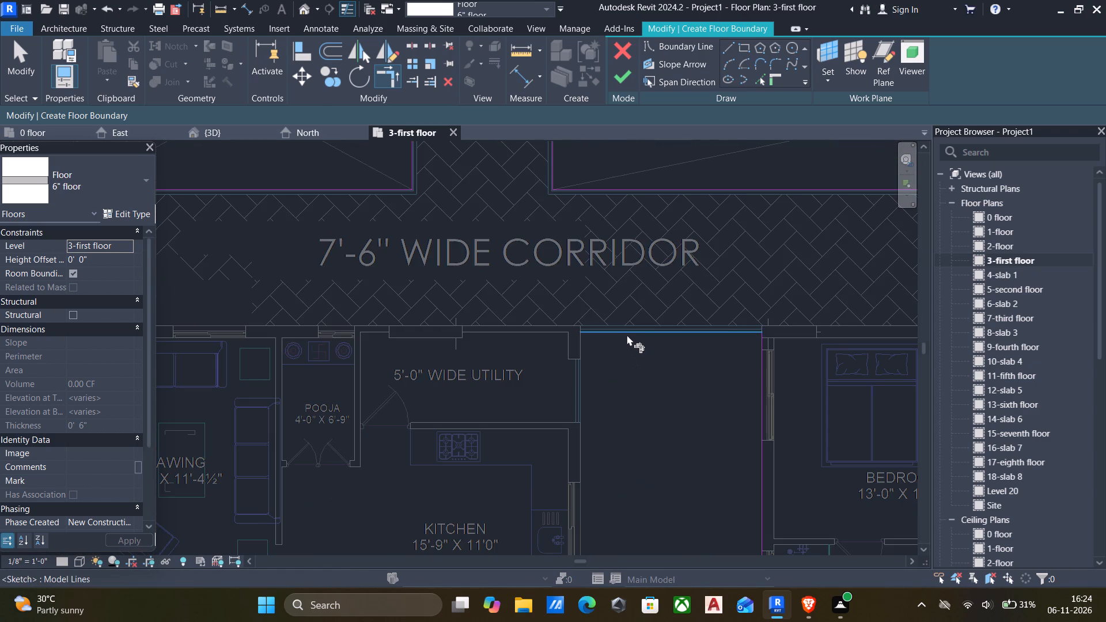
click(627, 335)
scroll(607, 454, down, 6)
middle_drag(607, 454, 614, 323)
click(603, 465)
Trim the lower edge of apartment 9's balcony shaft to the side edges of the 10'-8" X 7'-2" BALCONY and the neighbouring 5'0' WIDE BALCONY.
scroll(607, 465, down, 4)
middle_drag(623, 466, 679, 335)
scroll(684, 413, up, 4)
scroll(662, 335, up, 3)
scroll(610, 393, down, 3)
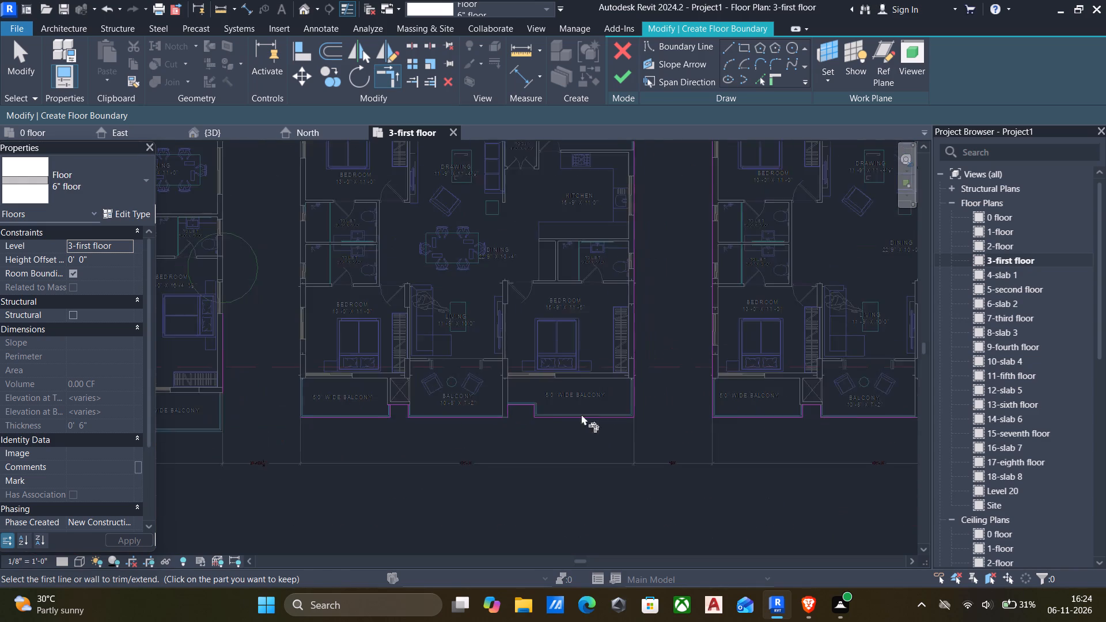
scroll(550, 415, up, 11)
scroll(471, 399, down, 6)
middle_drag(468, 405, 658, 401)
scroll(430, 401, up, 3)
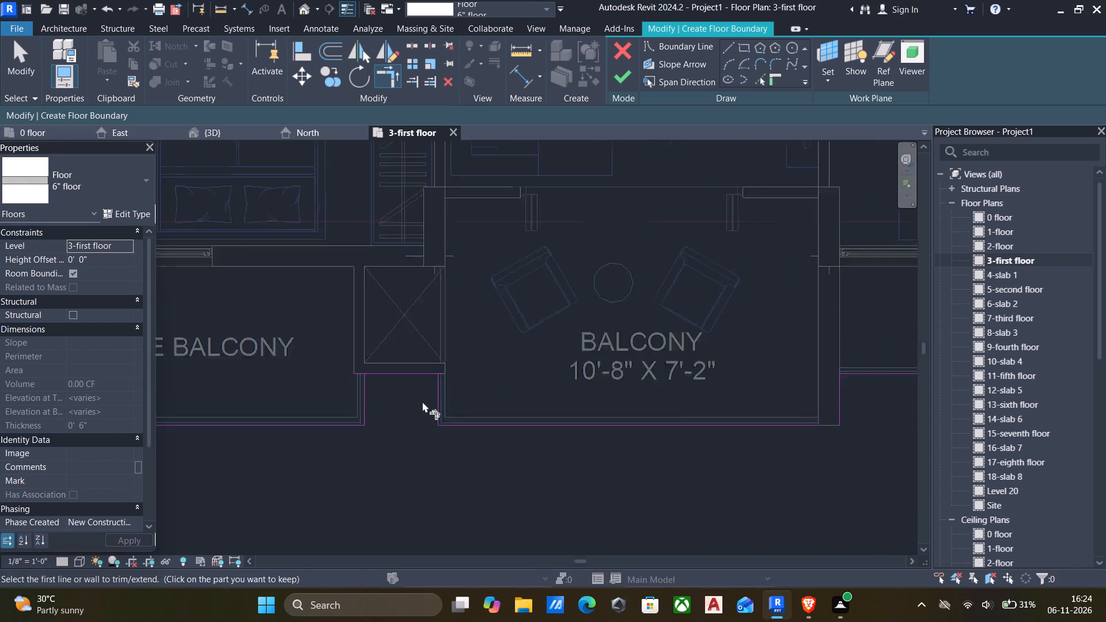
scroll(422, 401, up, 9)
click(457, 378)
click(434, 325)
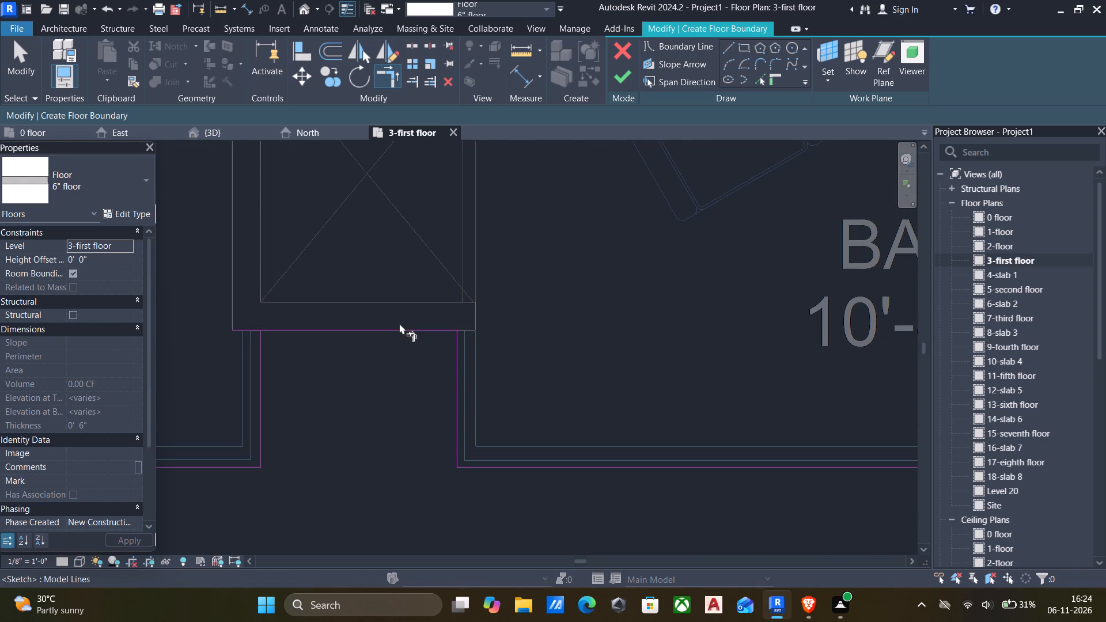
click(274, 331)
click(266, 356)
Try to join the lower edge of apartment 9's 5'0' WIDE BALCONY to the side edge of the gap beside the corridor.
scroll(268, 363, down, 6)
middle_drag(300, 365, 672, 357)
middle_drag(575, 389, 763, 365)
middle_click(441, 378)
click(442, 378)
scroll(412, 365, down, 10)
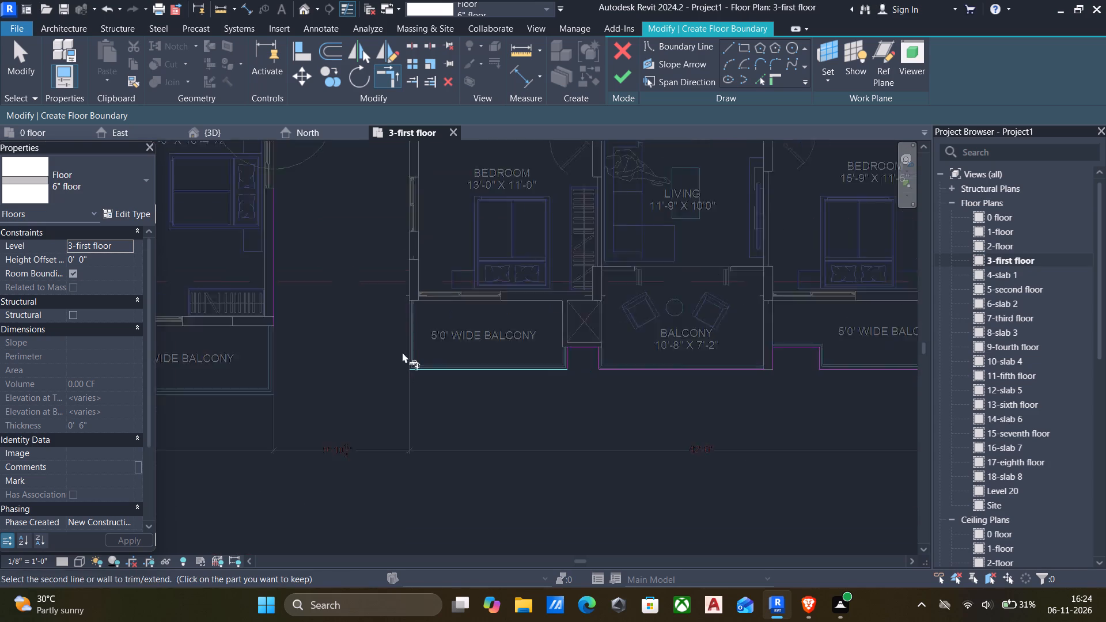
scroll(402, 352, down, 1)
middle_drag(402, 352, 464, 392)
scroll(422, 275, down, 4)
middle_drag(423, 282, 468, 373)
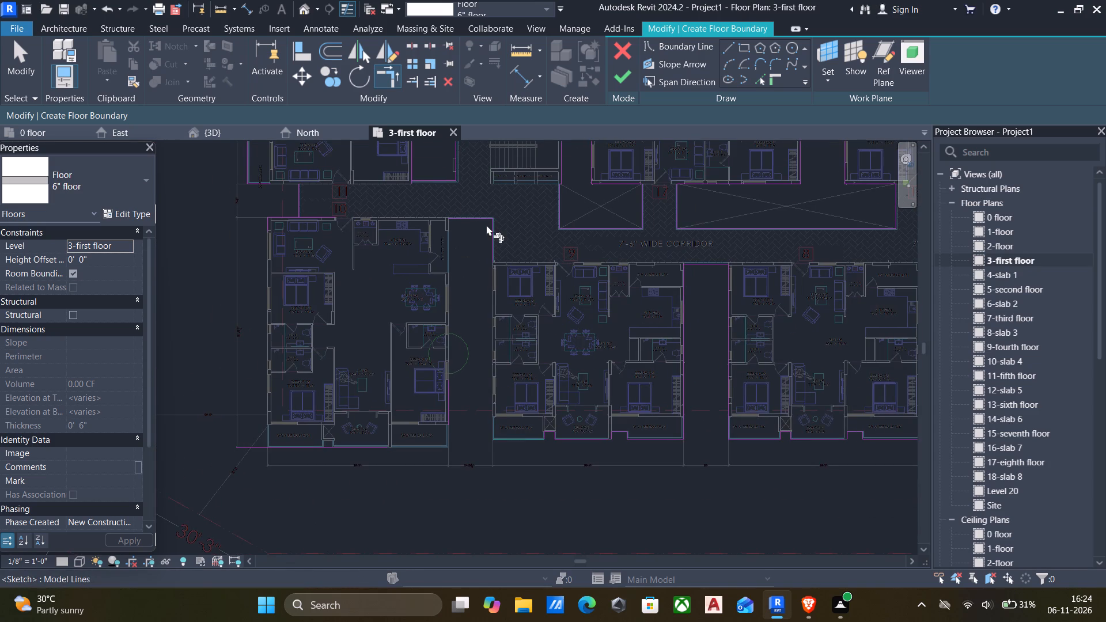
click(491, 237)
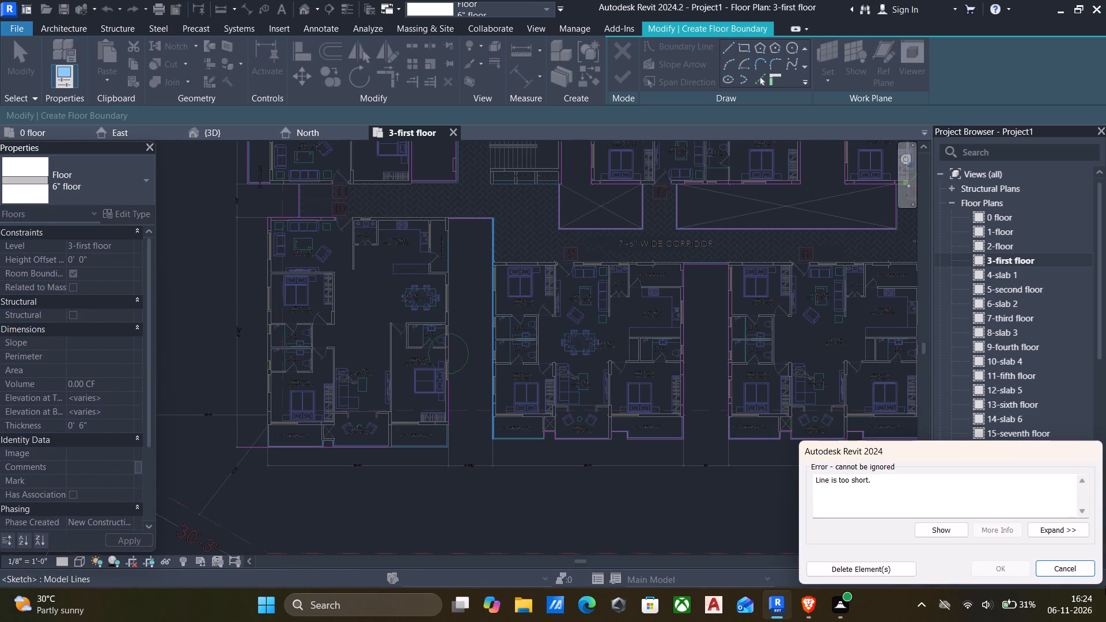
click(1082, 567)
Join the lower edge of apartment 10's balconies to the apartment's side edge facing apartment 9.
scroll(585, 298, up, 5)
scroll(426, 247, down, 3)
middle_drag(413, 277, 528, 260)
scroll(483, 378, up, 1)
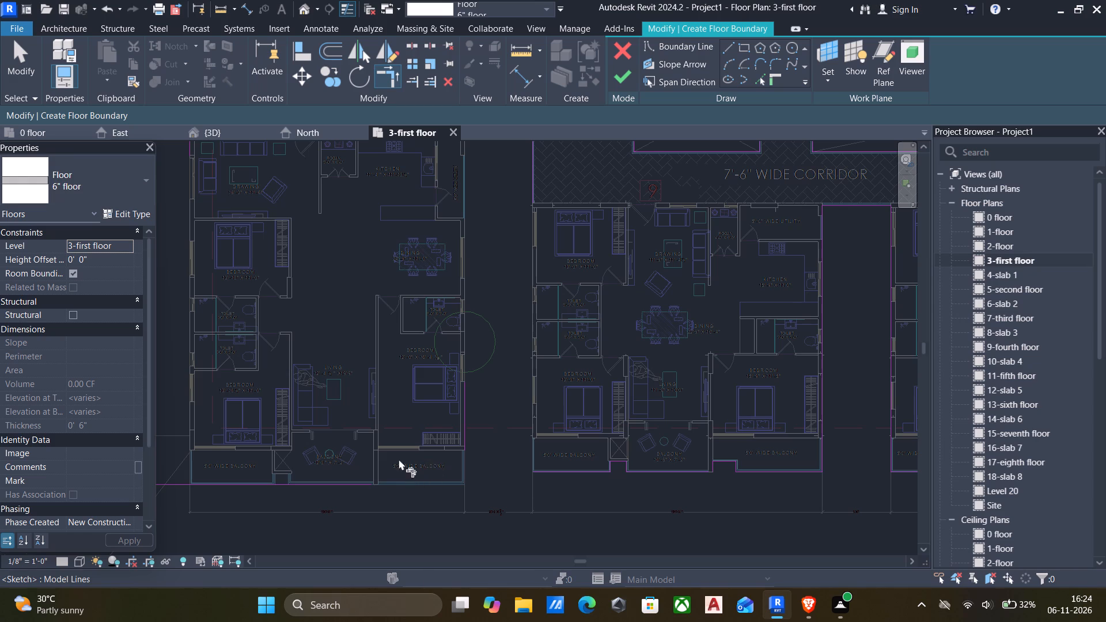
click(313, 484)
click(461, 424)
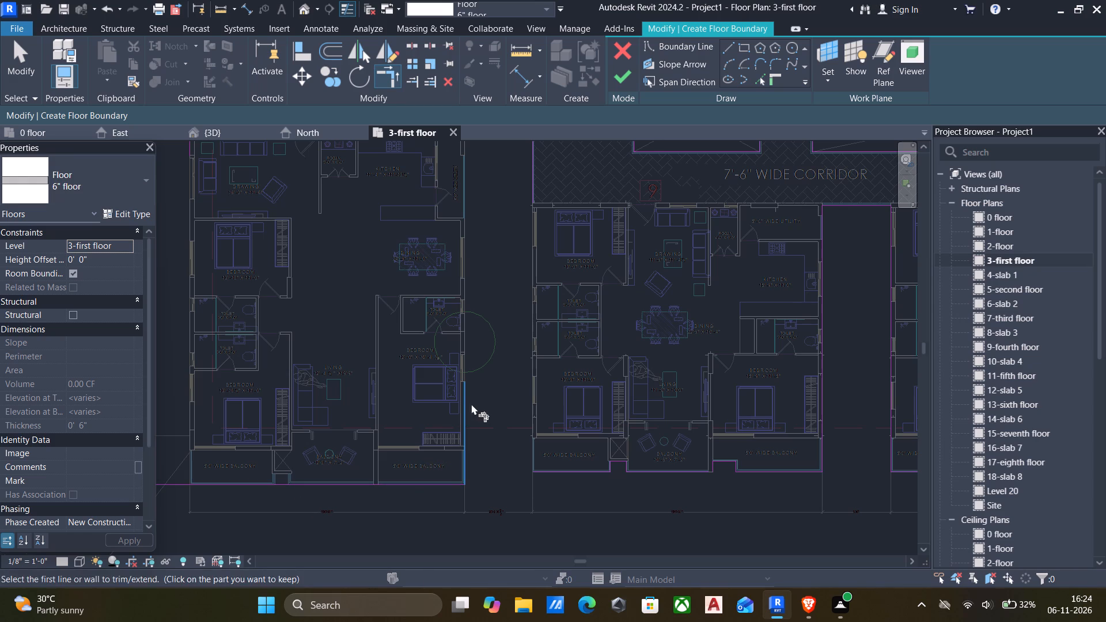
Join apartment 10's side edge to the corridor edge of the gap between apartments 9 and 10.
click(468, 400)
scroll(507, 294, down, 5)
middle_drag(514, 269, 530, 329)
scroll(517, 281, up, 5)
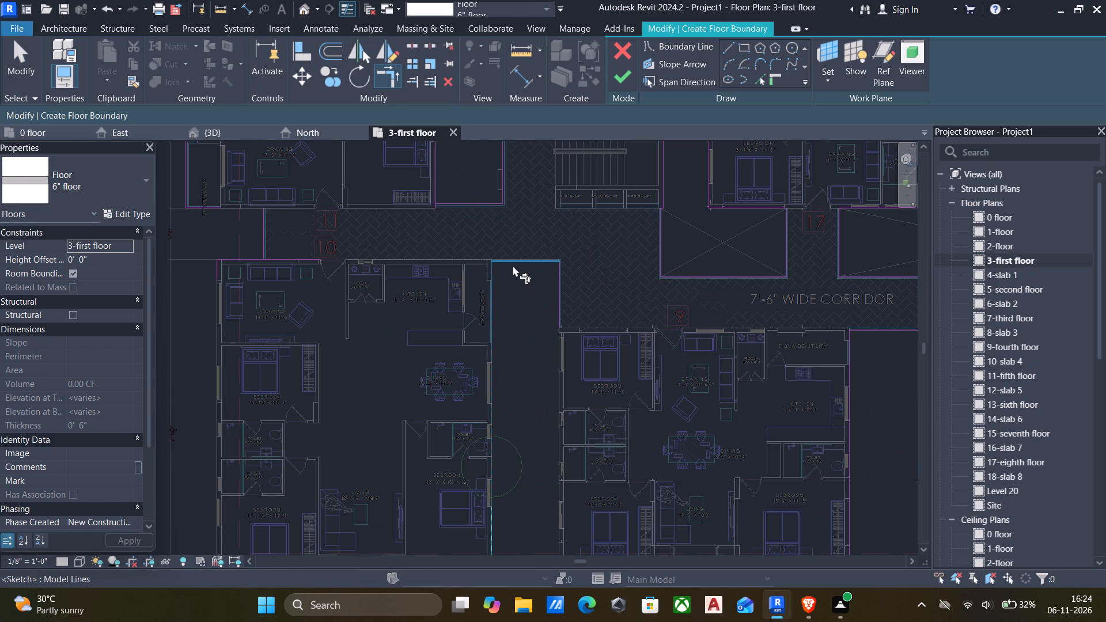
click(513, 266)
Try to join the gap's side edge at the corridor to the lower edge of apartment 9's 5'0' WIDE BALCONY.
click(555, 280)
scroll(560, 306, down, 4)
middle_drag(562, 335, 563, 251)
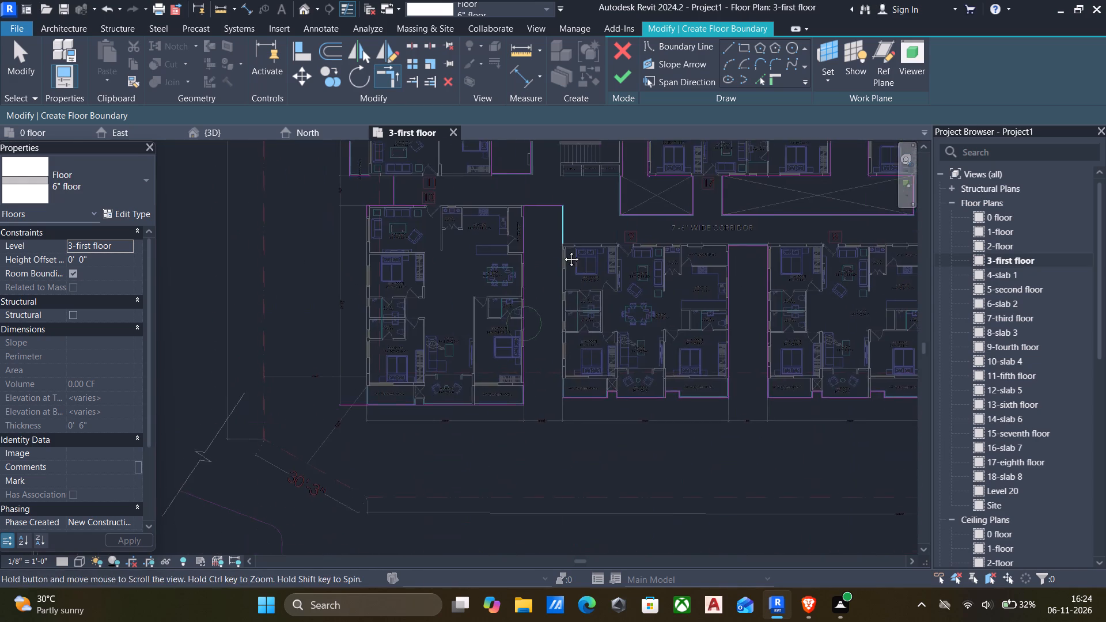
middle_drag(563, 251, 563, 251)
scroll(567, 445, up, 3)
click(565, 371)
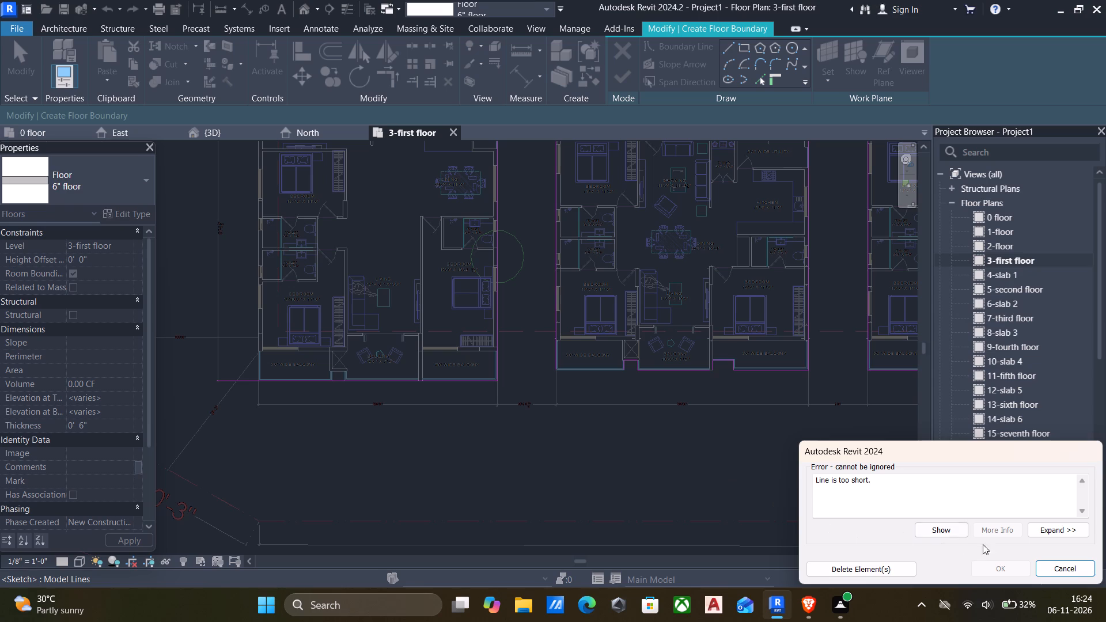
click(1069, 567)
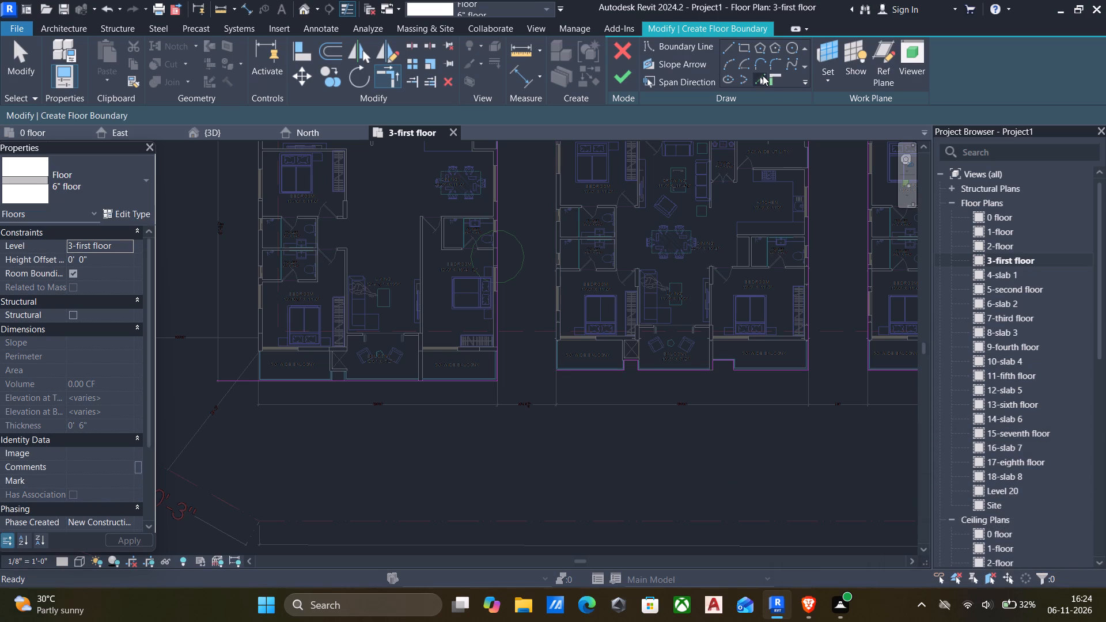
Pick a boundary line on apartment 9's outer wall beside the toilets and join it to the 5'0' WIDE BALCONY's lower edge.
click(763, 75)
scroll(565, 273, up, 4)
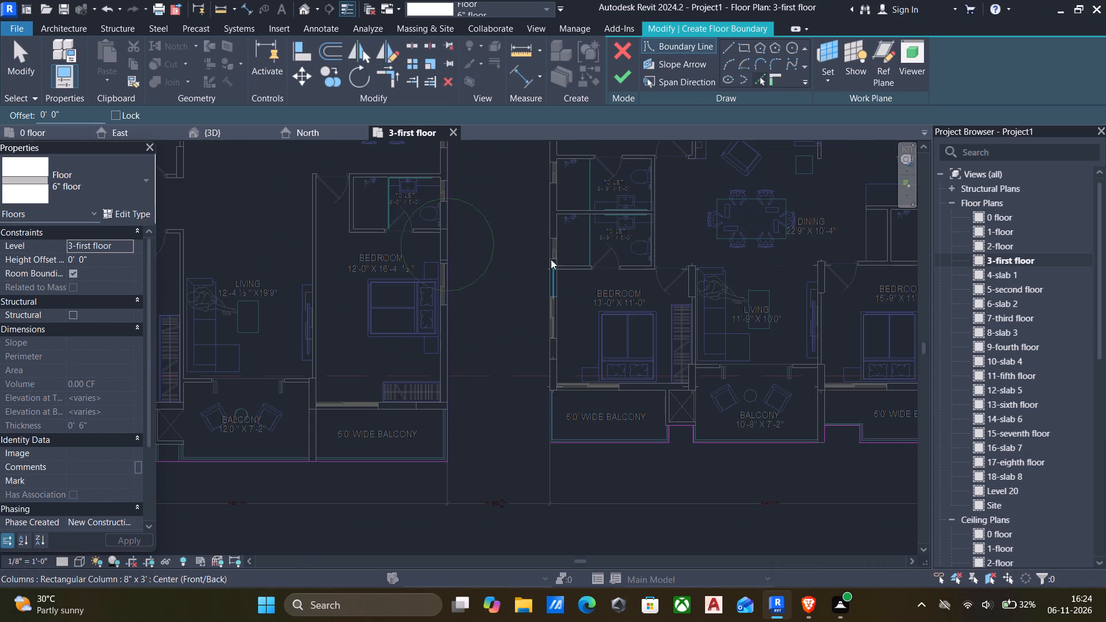
click(552, 207)
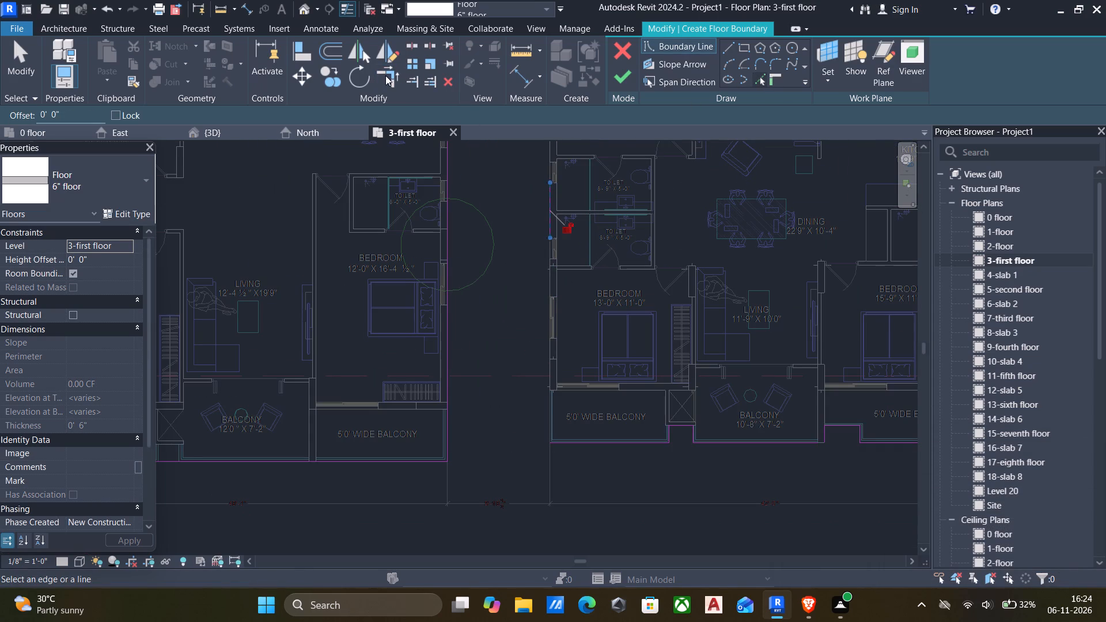
click(385, 76)
click(552, 219)
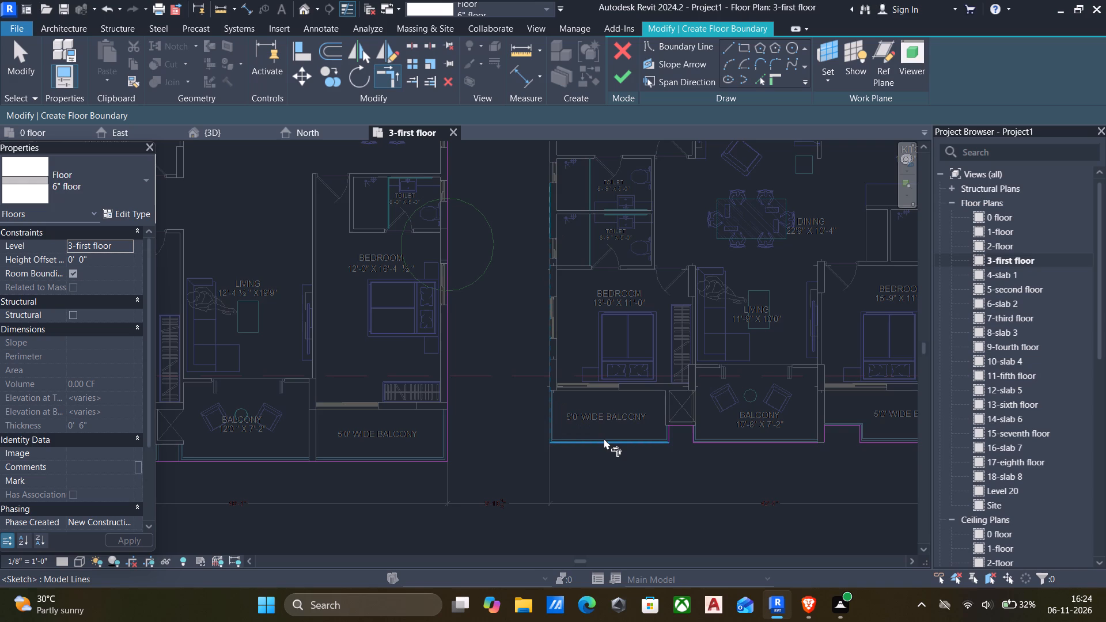
click(604, 438)
Join the gap's side edge at the corridor to the new boundary line along apartment 9's outer wall.
scroll(581, 399, down, 6)
middle_drag(581, 398, 631, 480)
scroll(617, 327, up, 6)
click(618, 280)
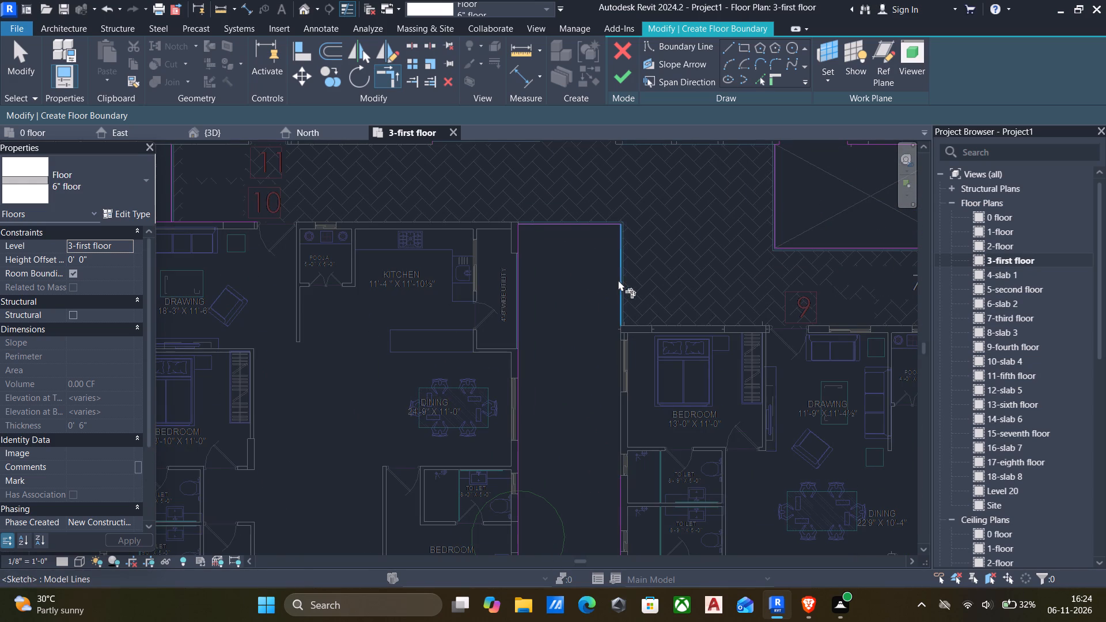
click(616, 486)
Trim the lower edge of apartment 10's balconies to the apartment's outer side edge on the side away from apartment 9.
scroll(607, 447, down, 6)
middle_drag(606, 446, 638, 397)
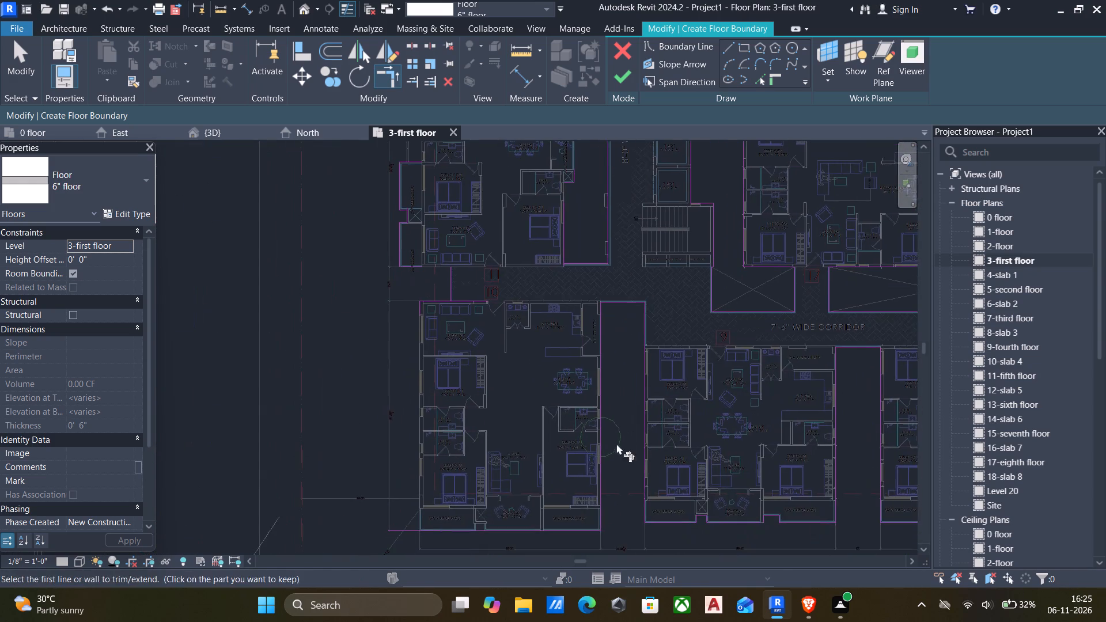
middle_drag(616, 451, 704, 294)
scroll(550, 329, up, 6)
scroll(550, 333, down, 6)
middle_drag(539, 378, 611, 450)
scroll(612, 450, up, 2)
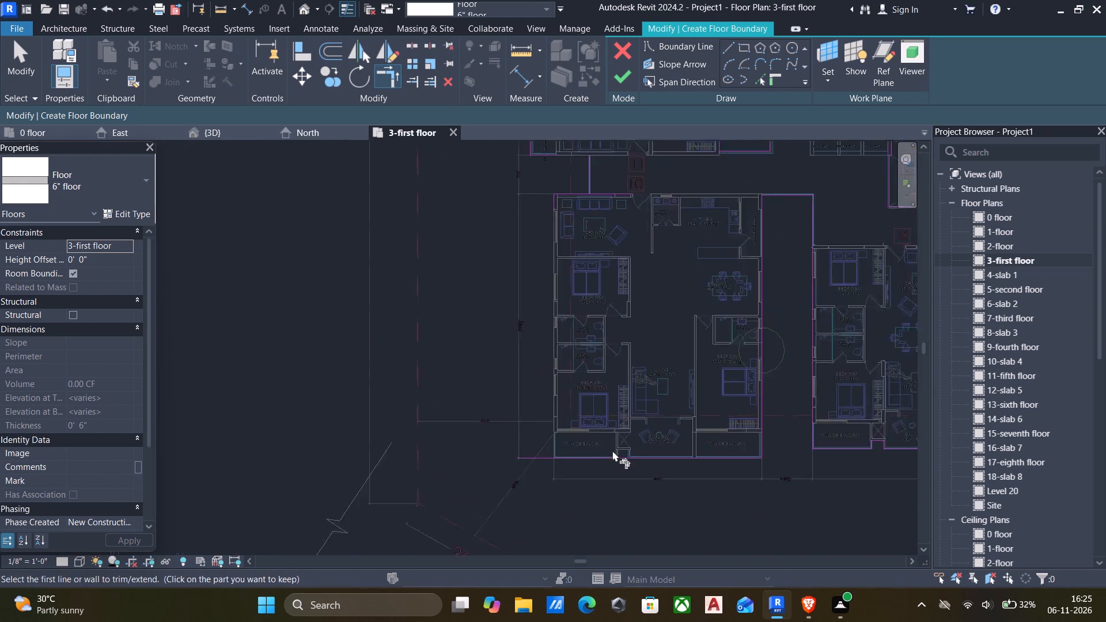
scroll(612, 450, up, 4)
click(535, 464)
scroll(502, 397, down, 6)
middle_drag(494, 397, 534, 425)
scroll(518, 217, up, 6)
click(548, 240)
scroll(550, 257, down, 3)
middle_drag(551, 260, 541, 362)
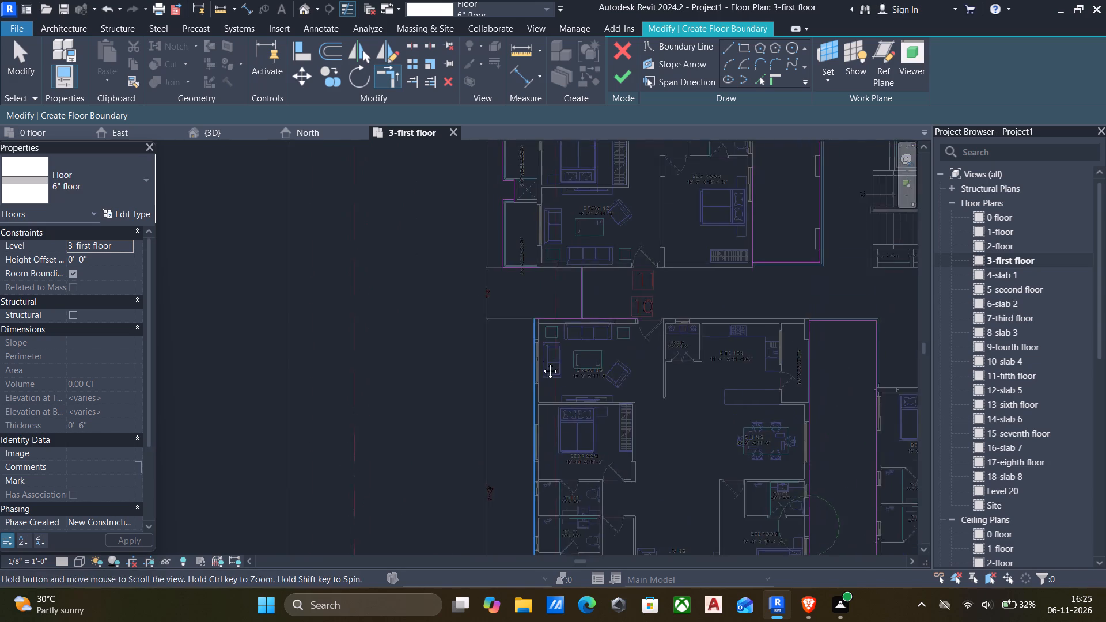
Join the boundary line at the corridor's outer end to apartment 10's top edge and the lower edge of apartment 11's 5'-0" WIDE BALCONY.
middle_drag(541, 362, 543, 363)
scroll(567, 352, up, 11)
click(599, 324)
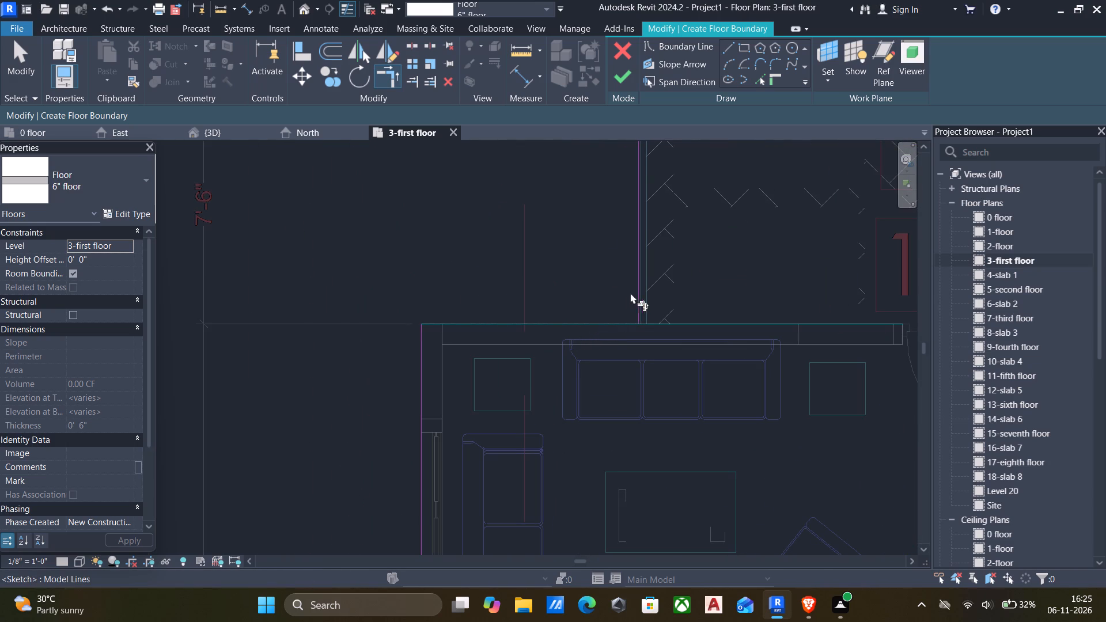
click(636, 270)
scroll(604, 274, down, 6)
middle_drag(604, 276, 636, 462)
scroll(643, 420, up, 6)
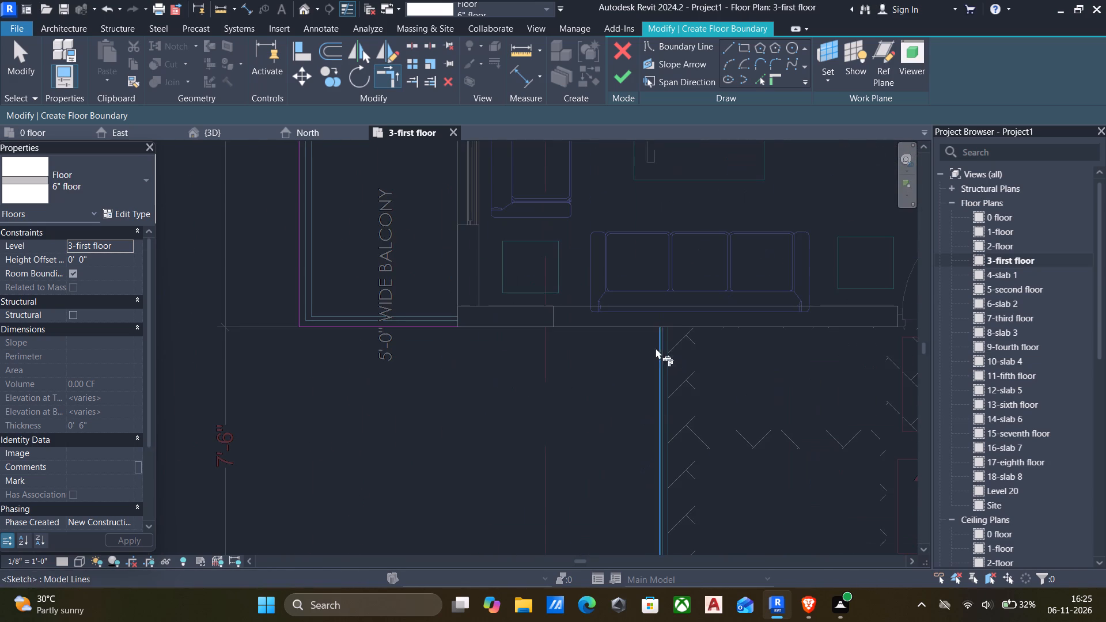
click(661, 352)
click(411, 329)
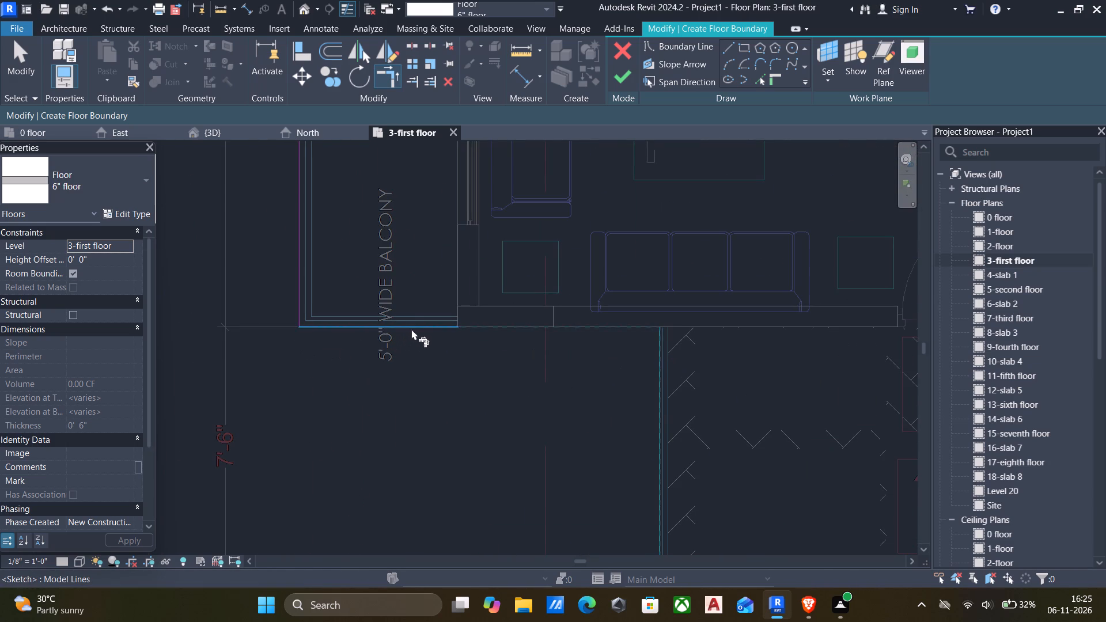
Join the outer line of the shaft between apartment 11's two drawing-room and bedroom balconies to the balcony edges above and below it.
scroll(389, 328, down, 6)
middle_drag(396, 343, 444, 476)
scroll(423, 390, up, 7)
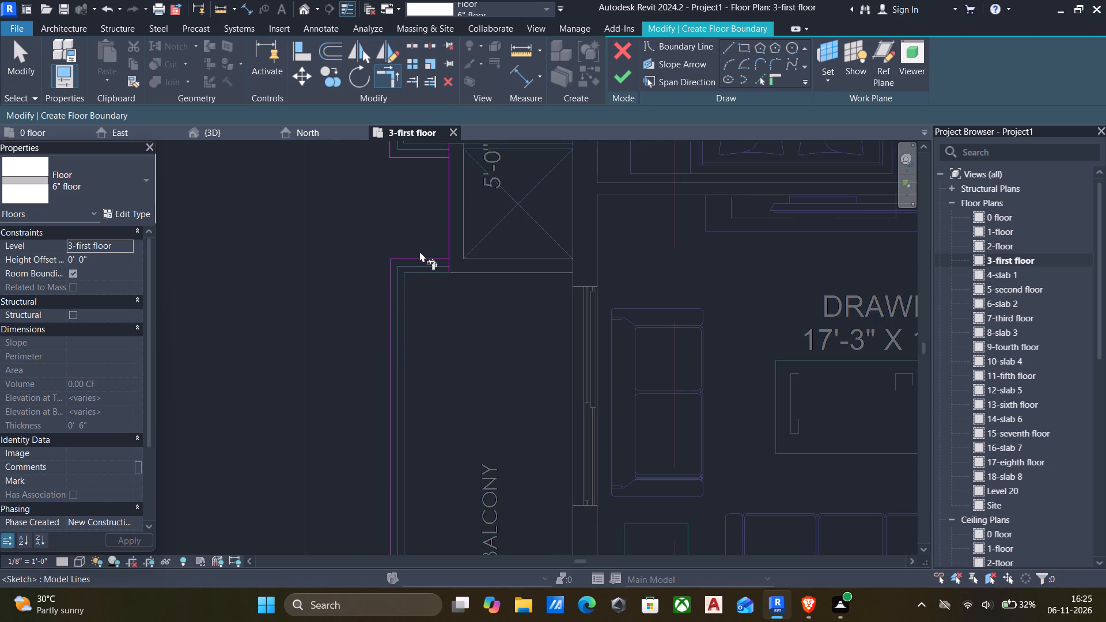
click(422, 256)
click(446, 241)
scroll(446, 241, down, 4)
middle_drag(463, 261, 510, 375)
scroll(503, 351, up, 5)
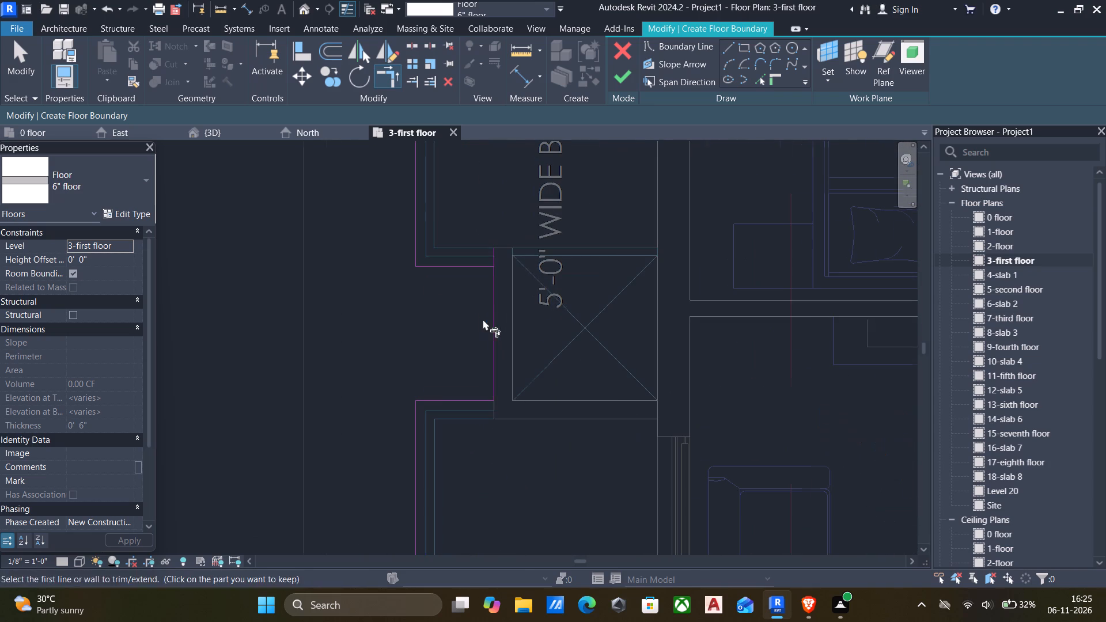
scroll(483, 319, up, 1)
click(492, 301)
click(458, 271)
Trim the top and outer edges of the 5'-0" WIDE BALCONY beside the 12'-4½" X 11'-0" bedroom into a corner.
scroll(458, 274, down, 6)
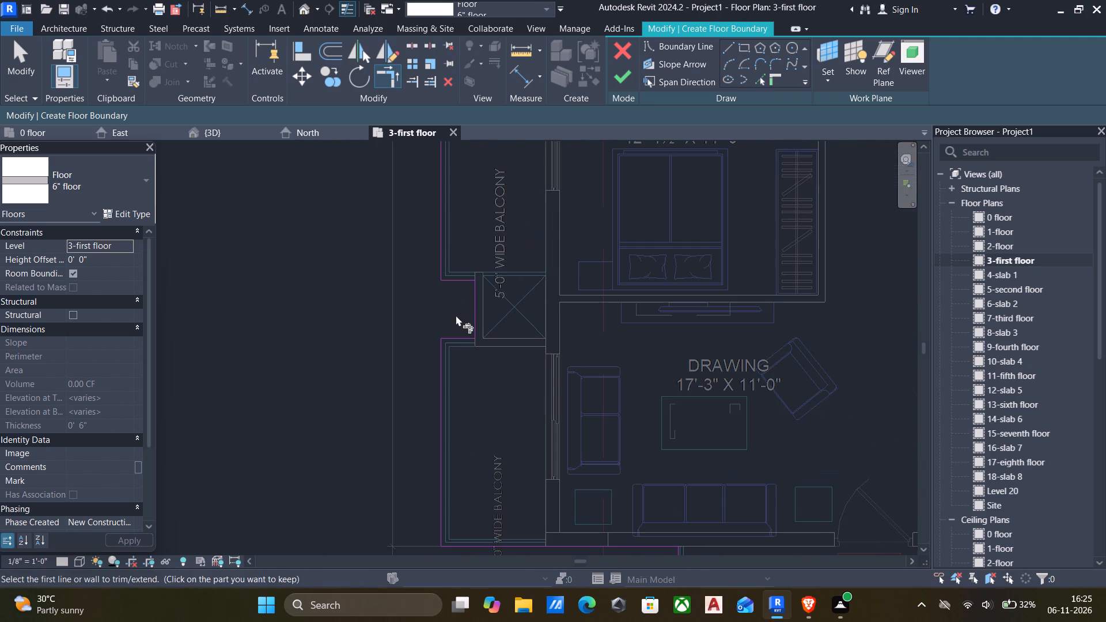
scroll(491, 348, down, 3)
middle_drag(491, 348, 552, 439)
scroll(552, 245, up, 7)
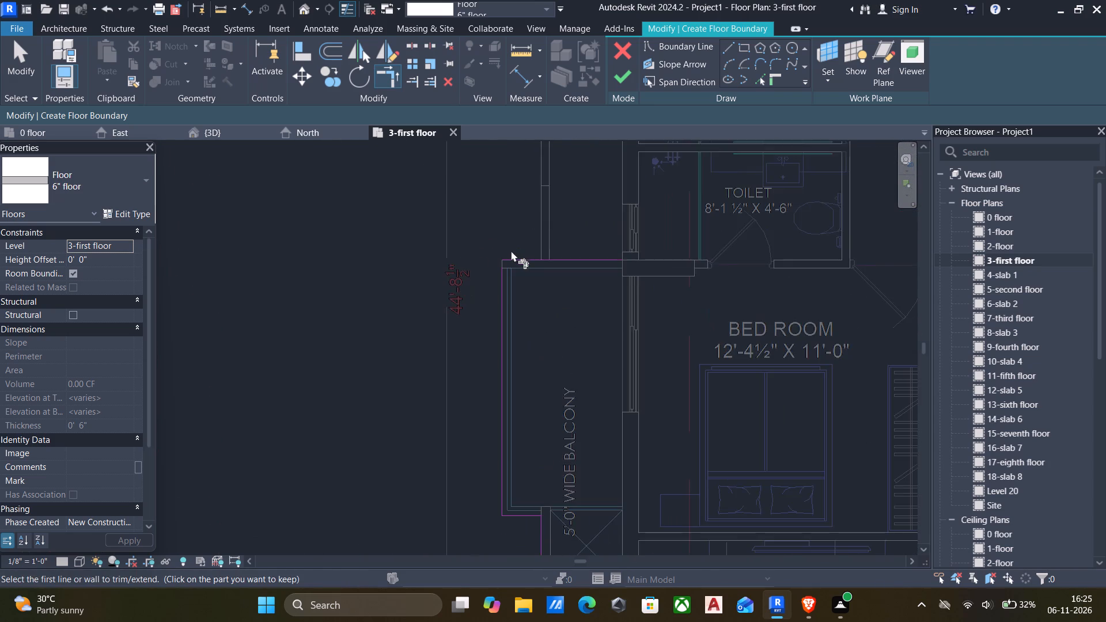
scroll(511, 251, up, 3)
drag(486, 317, 486, 305)
click(509, 271)
scroll(516, 280, down, 4)
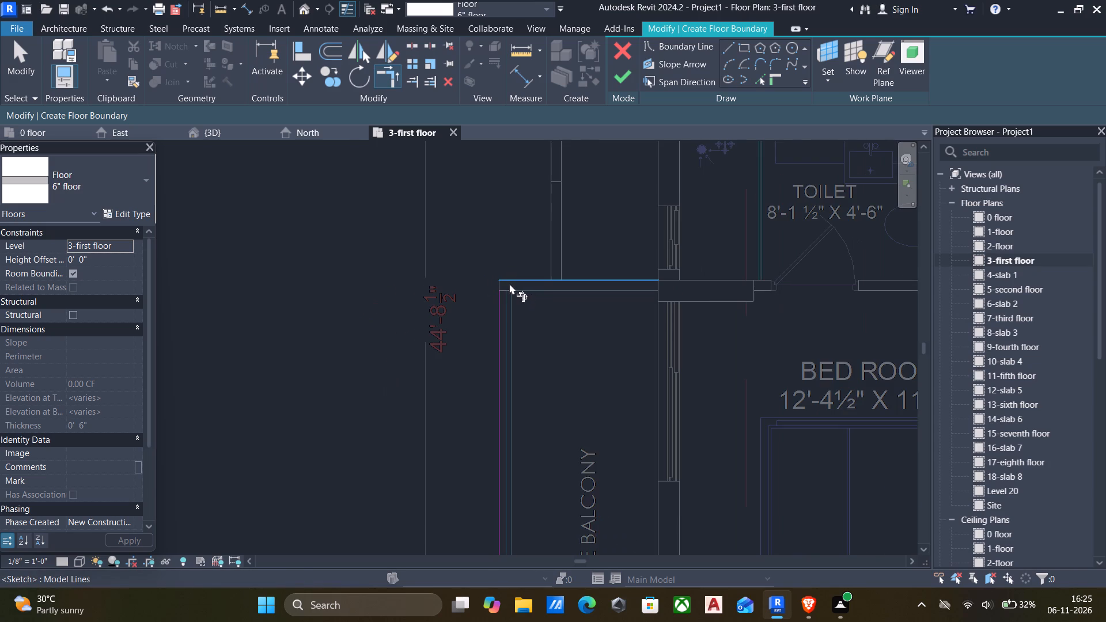
click(509, 281)
click(497, 302)
Join the outer boundary line beside apartment 11's toilets to the bedroom balcony edges below and above it.
scroll(498, 303, down, 5)
middle_drag(511, 309, 518, 331)
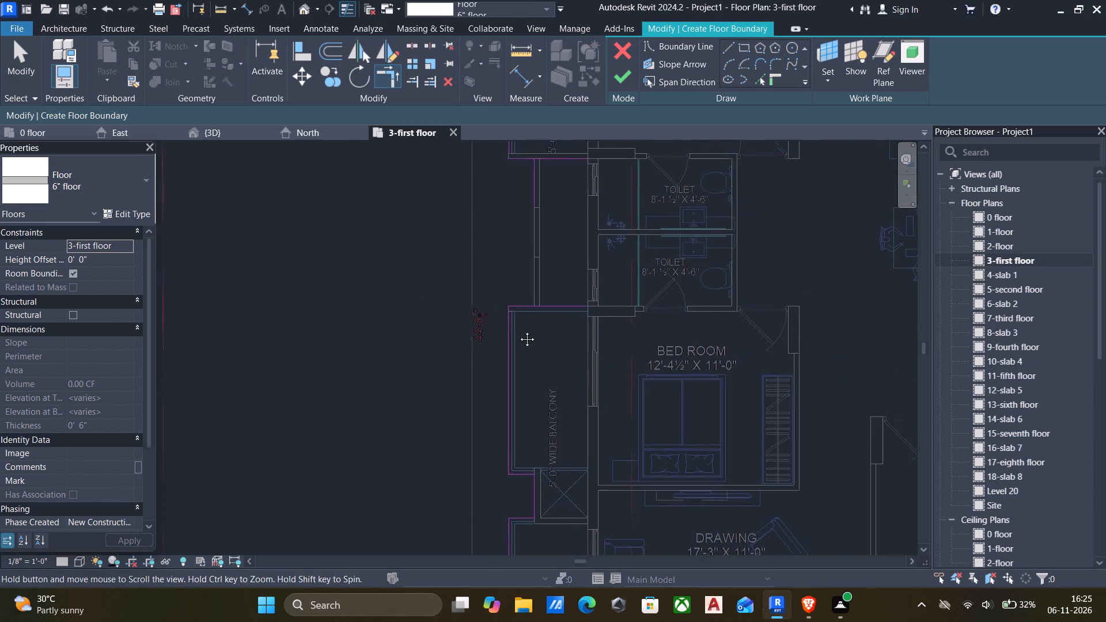
middle_drag(518, 331, 545, 367)
scroll(546, 366, up, 5)
click(545, 335)
click(550, 343)
scroll(574, 249, down, 5)
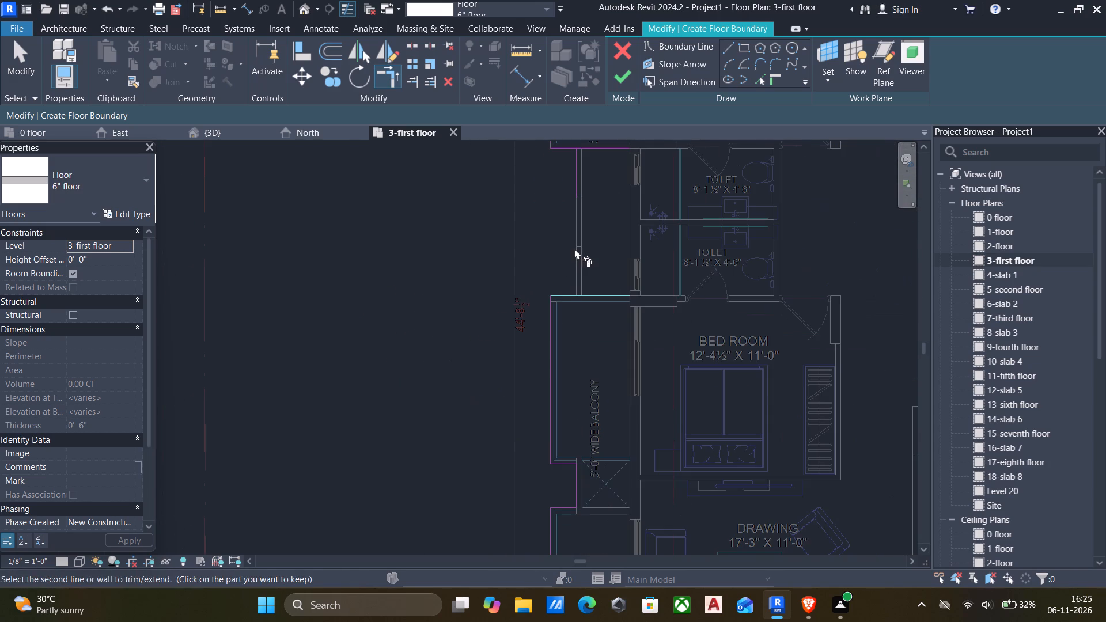
click(572, 172)
scroll(565, 193, down, 2)
middle_drag(560, 224, 642, 362)
scroll(648, 339, up, 9)
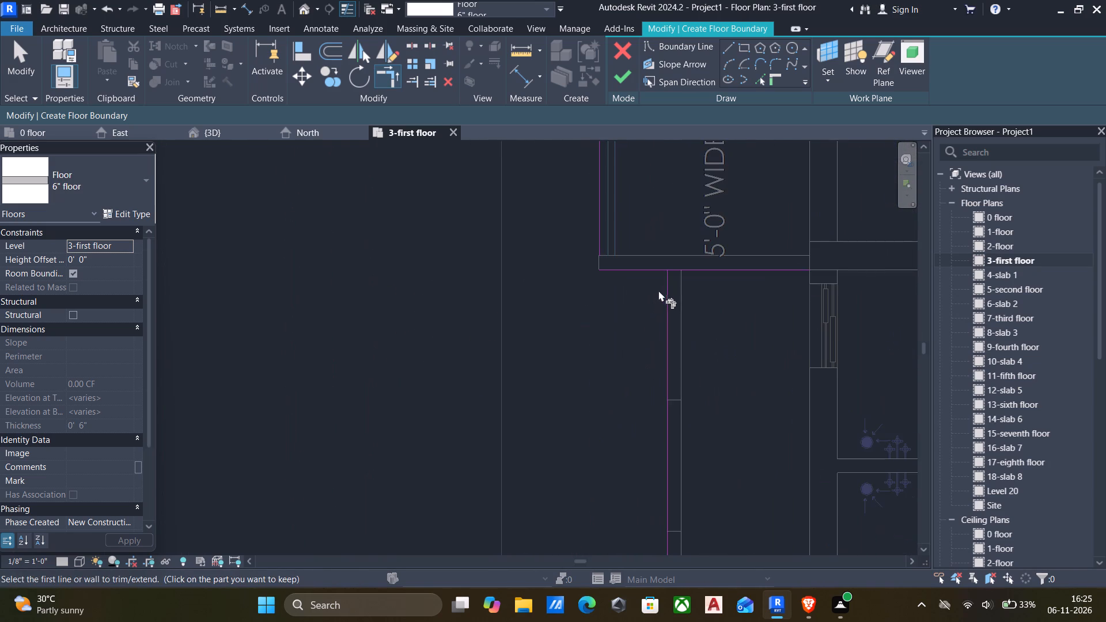
click(664, 290)
drag(653, 266, 647, 267)
Trim the outer edge of the 5'-0" WIDE BALCONY beside the 12'-4½" X 11'-1" bedroom to its lower edge and apartment 11's top edge.
scroll(634, 274, down, 5)
middle_drag(633, 283, 649, 390)
scroll(650, 390, up, 6)
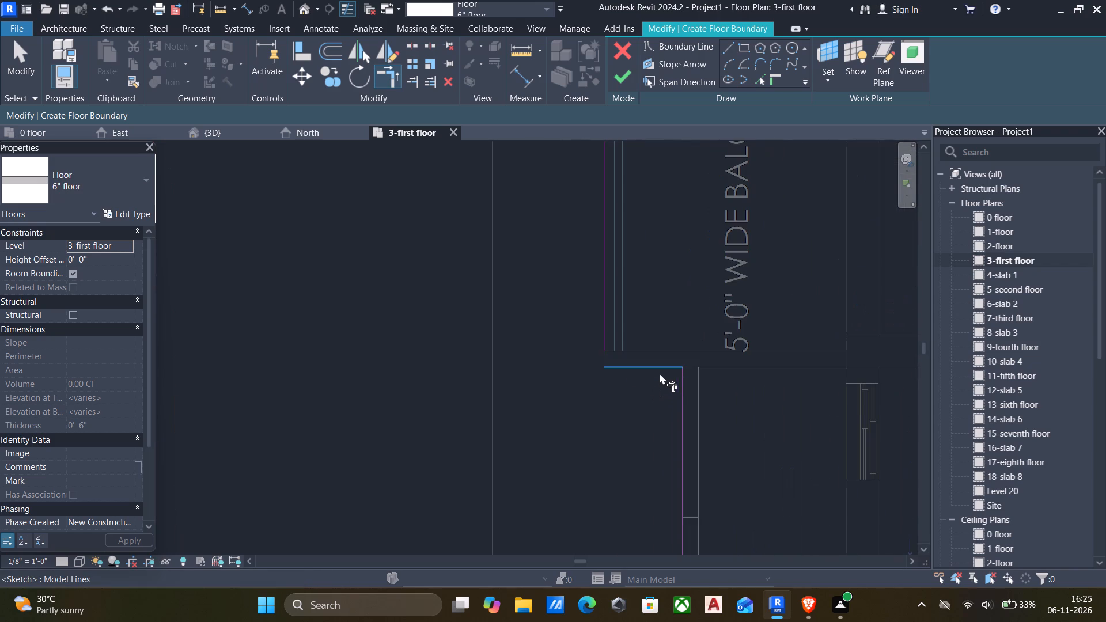
click(656, 370)
click(599, 327)
scroll(638, 356, down, 3)
middle_drag(644, 371, 657, 495)
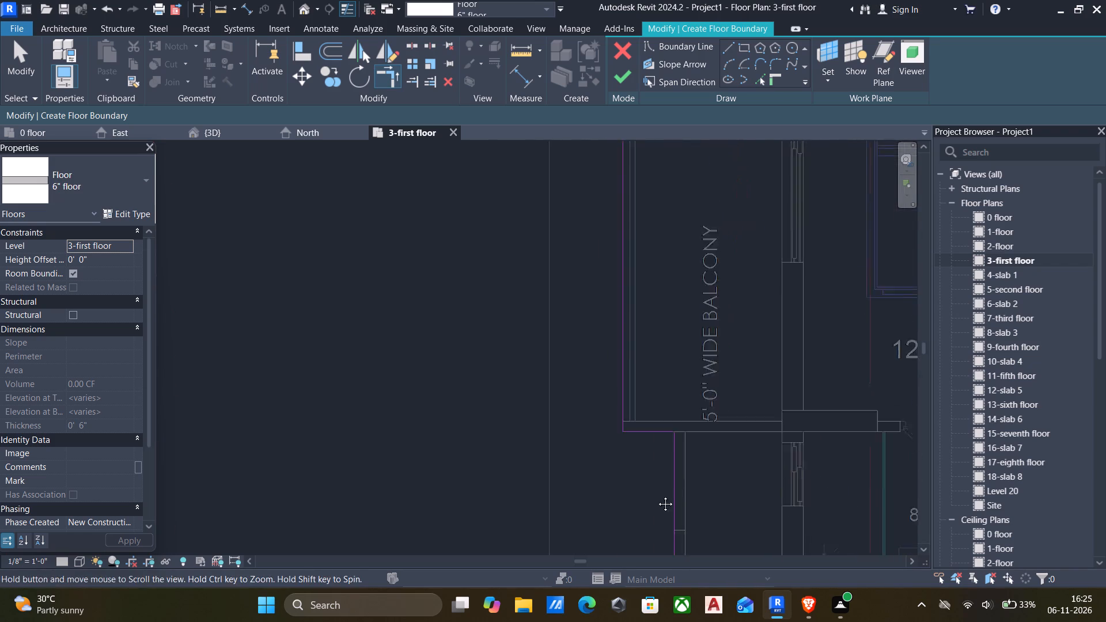
middle_drag(657, 495, 681, 612)
scroll(648, 374, down, 5)
scroll(712, 322, up, 5)
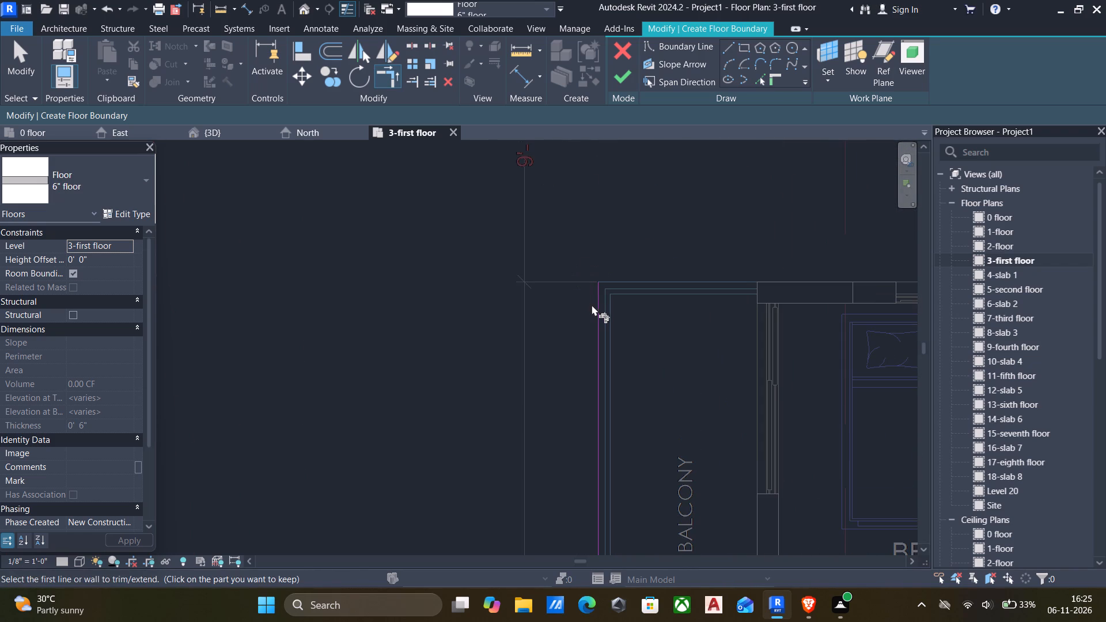
click(593, 305)
scroll(603, 312, down, 5)
middle_drag(550, 330, 338, 320)
click(650, 284)
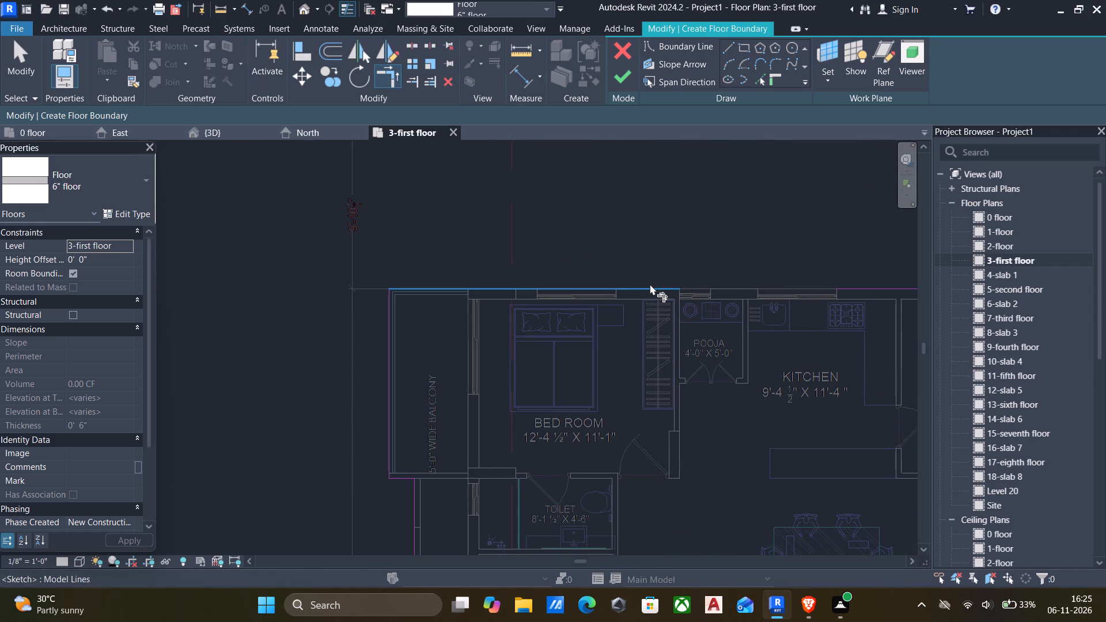
Join the segments of apartment 11's top edge and trim the edge to the outer side line of the utility beside the kitchen.
click(653, 284)
click(851, 285)
scroll(819, 291, down, 3)
middle_drag(808, 298, 305, 302)
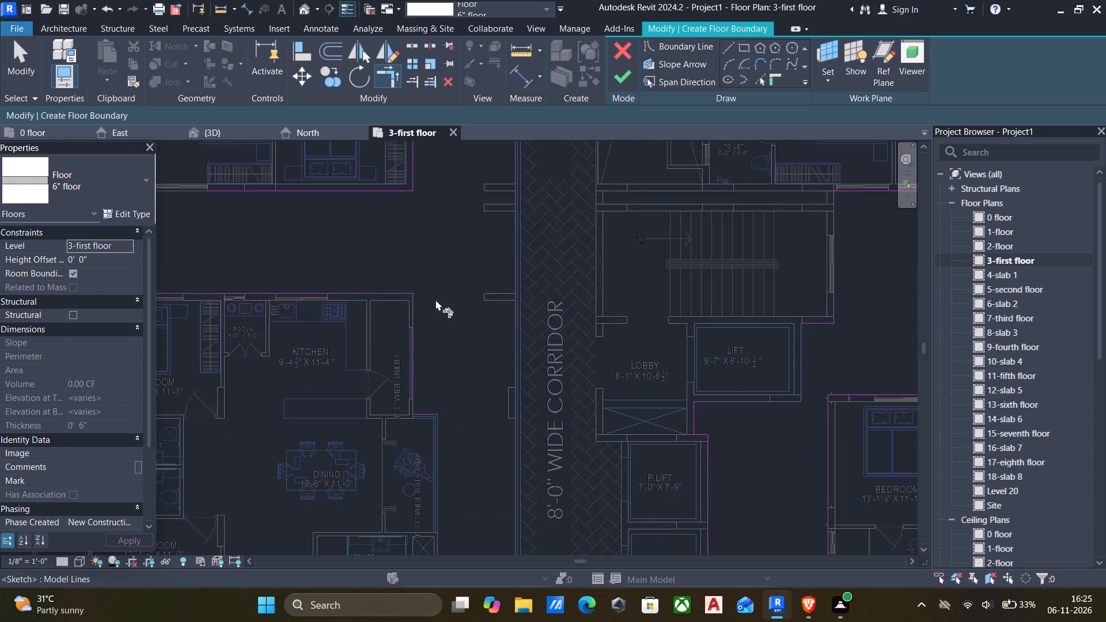
scroll(435, 299, up, 2)
click(376, 291)
click(404, 348)
Join the utility's outer side line to the top edge of the balcony beside apartment 11's dining room.
scroll(421, 380, down, 4)
middle_drag(434, 393, 507, 253)
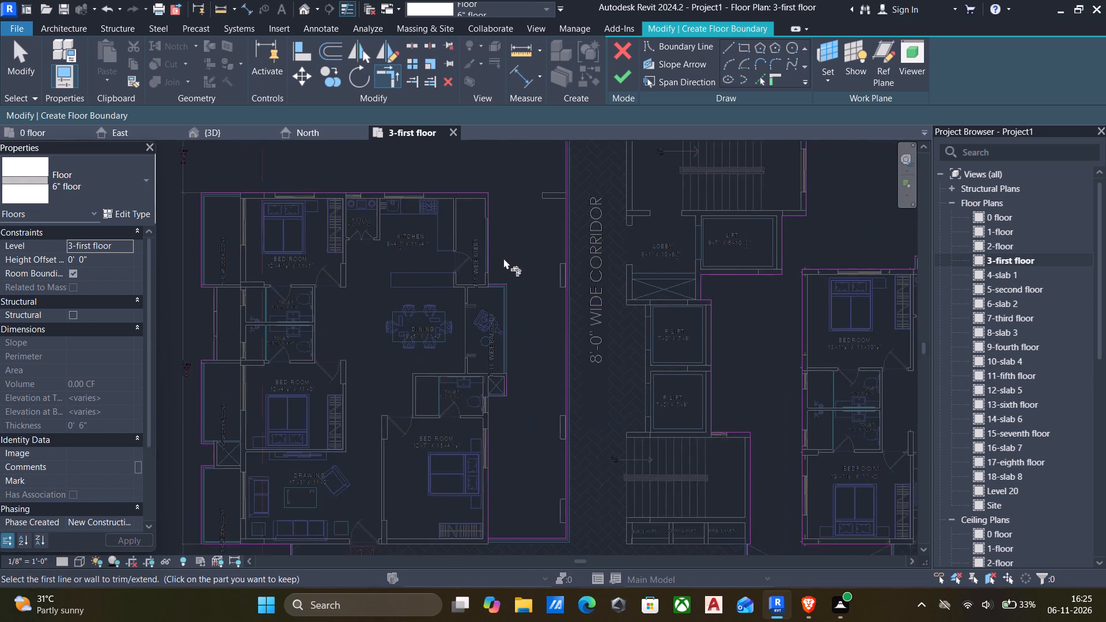
scroll(502, 260, up, 5)
click(477, 264)
click(495, 304)
click(501, 309)
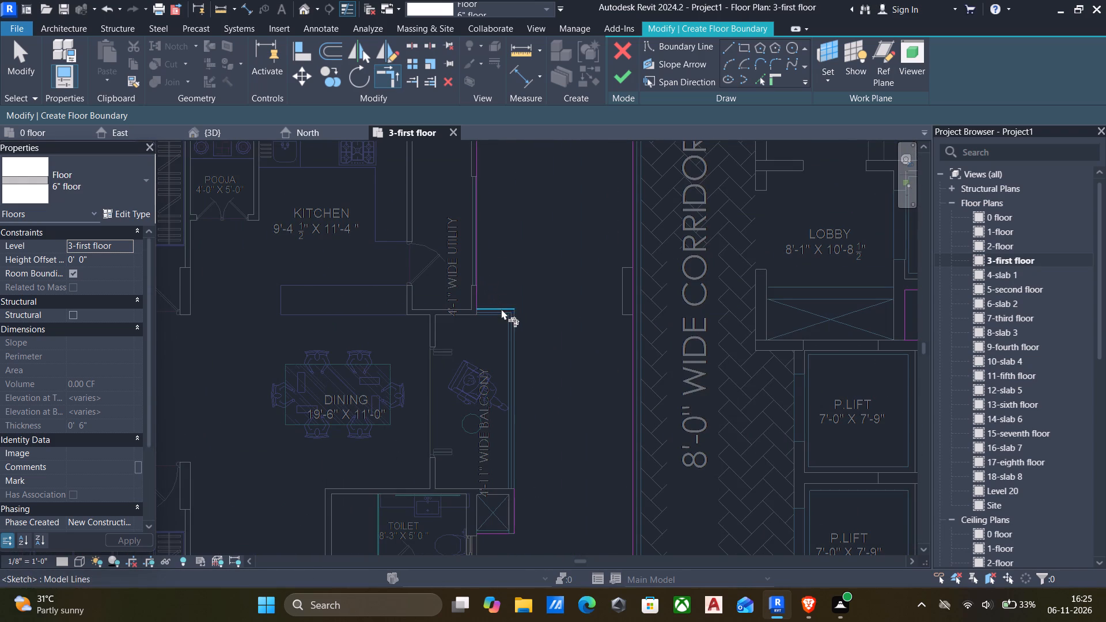
Join the dining balcony's outer side edge to the lower edge of the shaft beside the toilet.
scroll(522, 351, down, 5)
middle_drag(539, 373, 557, 313)
scroll(547, 374, up, 5)
click(542, 380)
click(543, 387)
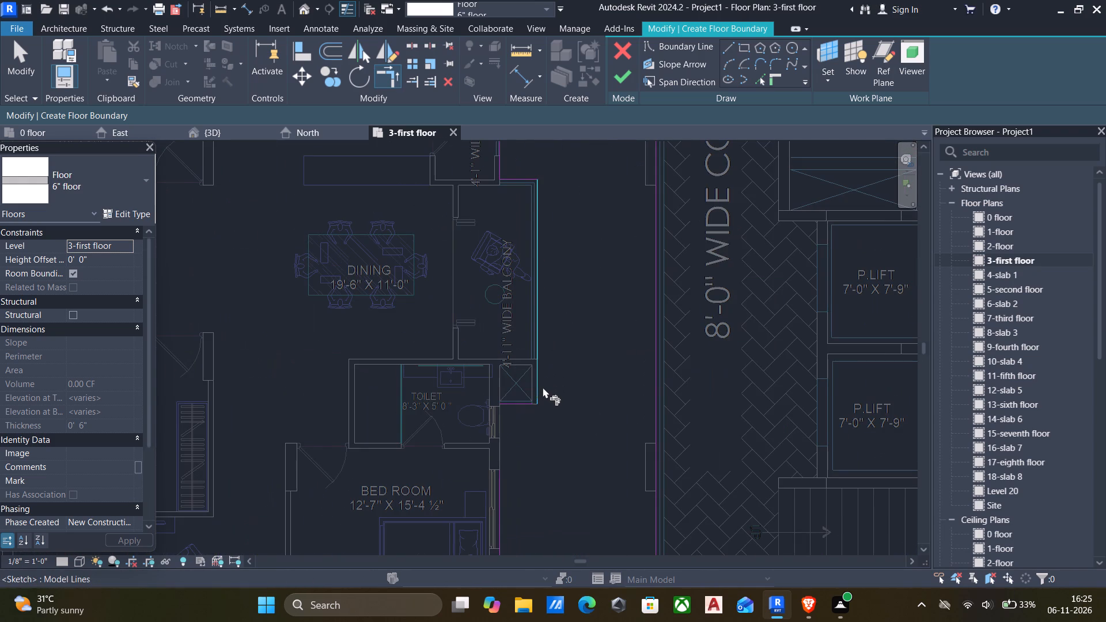
click(512, 411)
click(519, 405)
click(536, 397)
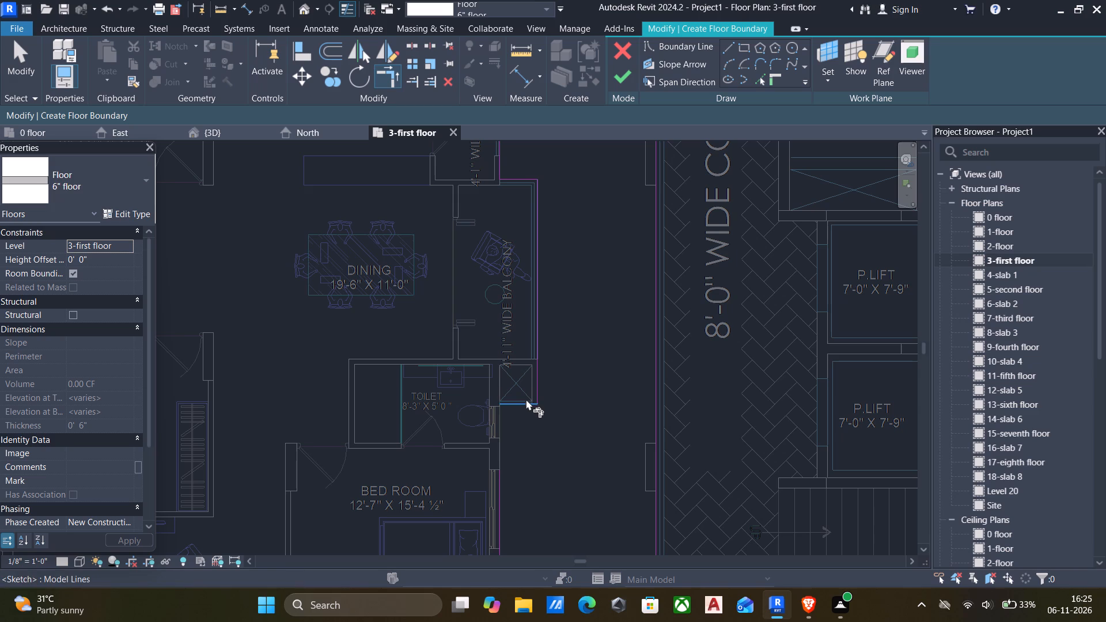
Join the outer wall line of the 12'-7" X 15'-4½" bedroom to the shaft's lower edge and the lower edge of the corridor gap.
drag(525, 401, 513, 416)
click(497, 485)
scroll(504, 483, down, 6)
middle_drag(509, 481, 550, 380)
scroll(544, 397, up, 6)
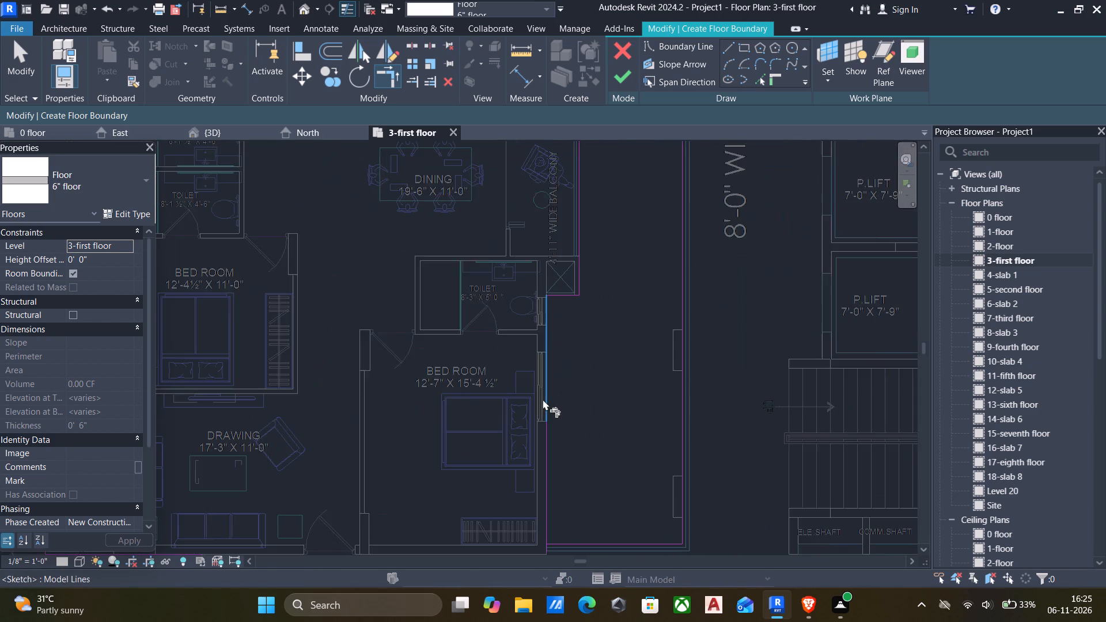
scroll(566, 436, down, 3)
middle_drag(567, 438, 567, 328)
scroll(574, 359, up, 6)
drag(528, 401, 529, 403)
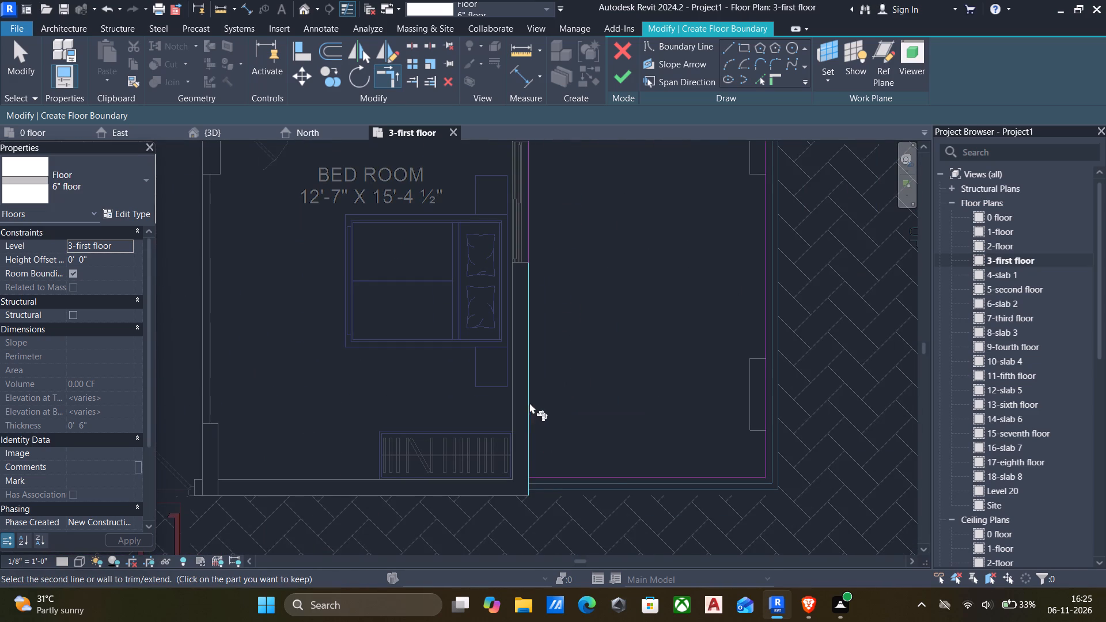
drag(529, 403, 535, 407)
click(600, 473)
Join the gap's top edge below the 7'-6" WIDE CORRIDOR to the outer wall line of the 13'3" X 10'-10" kitchen.
scroll(711, 451, down, 7)
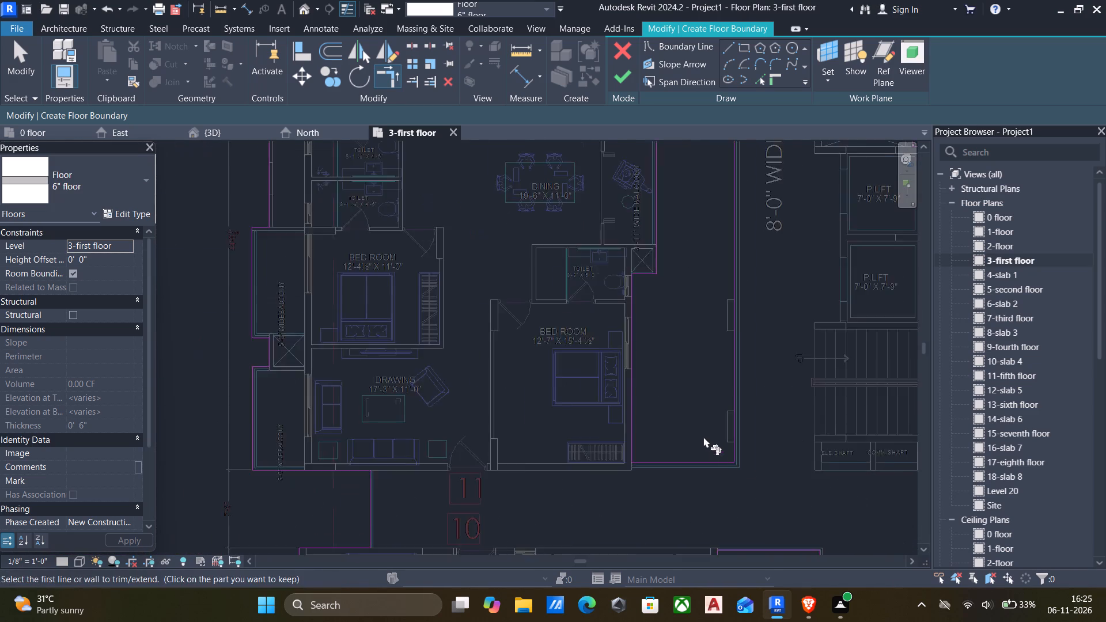
scroll(713, 192, up, 1)
scroll(713, 192, down, 3)
middle_drag(694, 213, 646, 419)
scroll(677, 295, up, 7)
scroll(666, 282, down, 7)
middle_drag(652, 303, 630, 450)
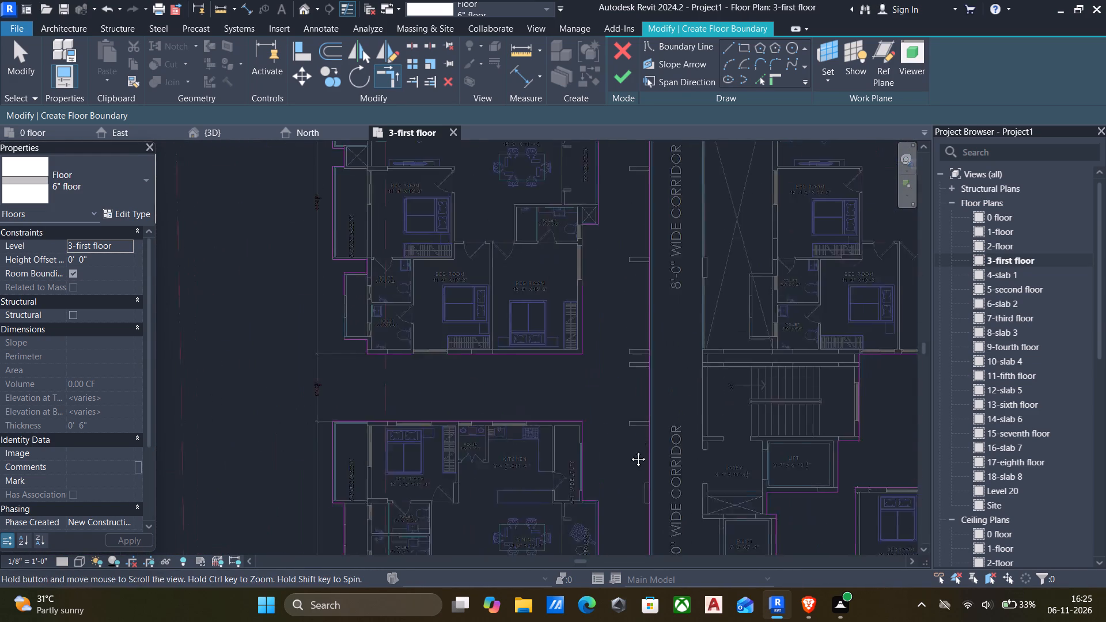
middle_drag(630, 450, 629, 479)
middle_drag(621, 350, 616, 500)
scroll(666, 254, up, 6)
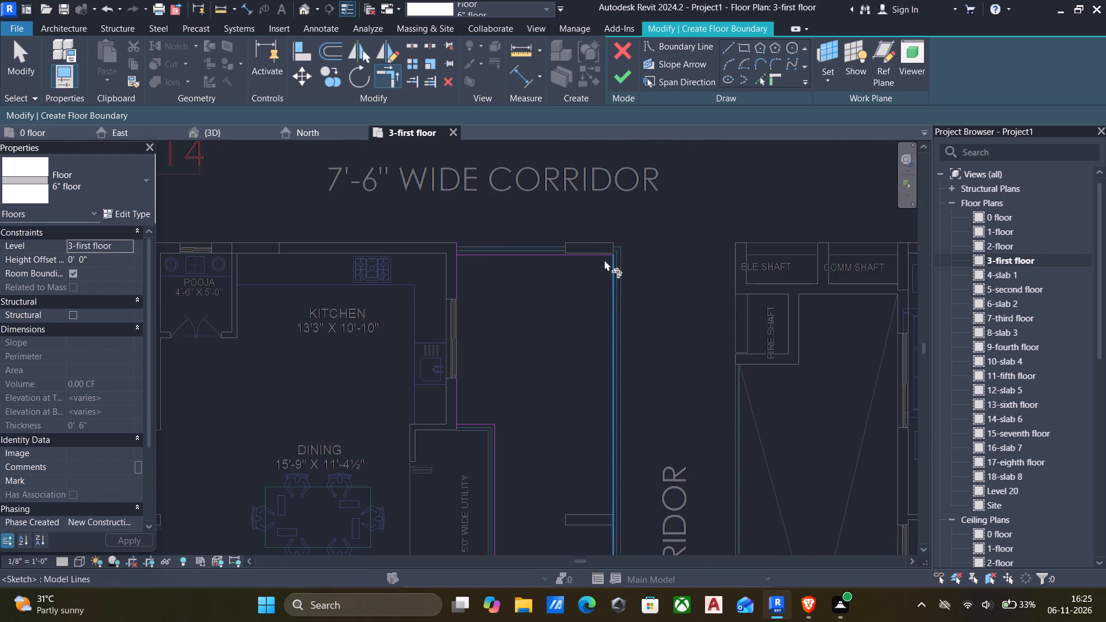
scroll(605, 249, up, 5)
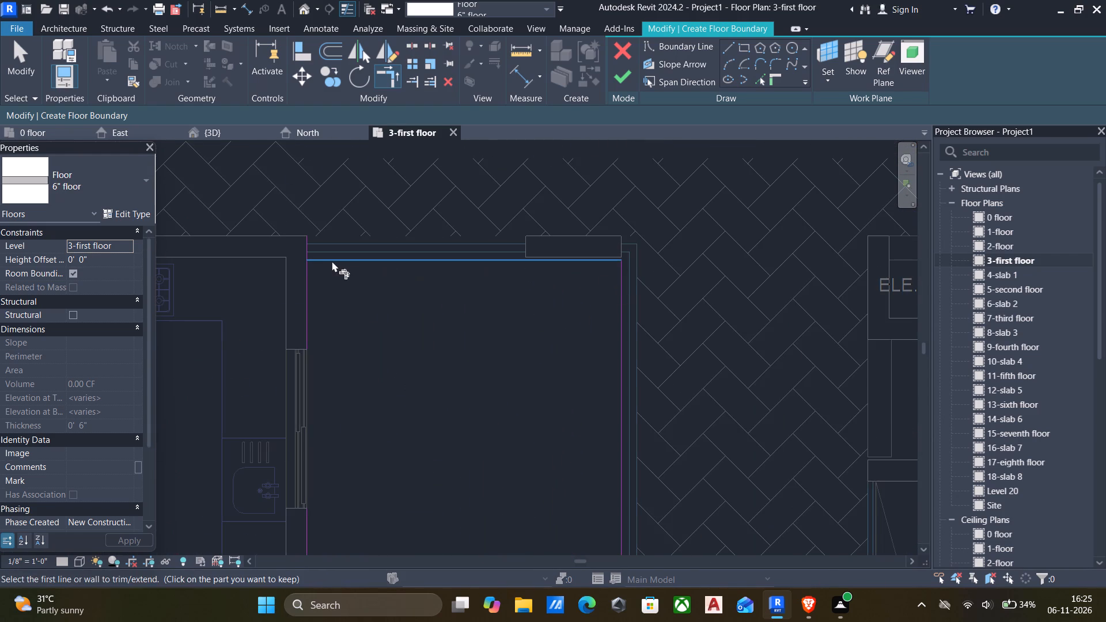
click(334, 261)
click(310, 280)
Join the kitchen's outer wall line to the top edge of the 5'0" WIDE UTILITY.
scroll(321, 289, down, 5)
middle_drag(334, 293, 387, 253)
scroll(367, 285, up, 5)
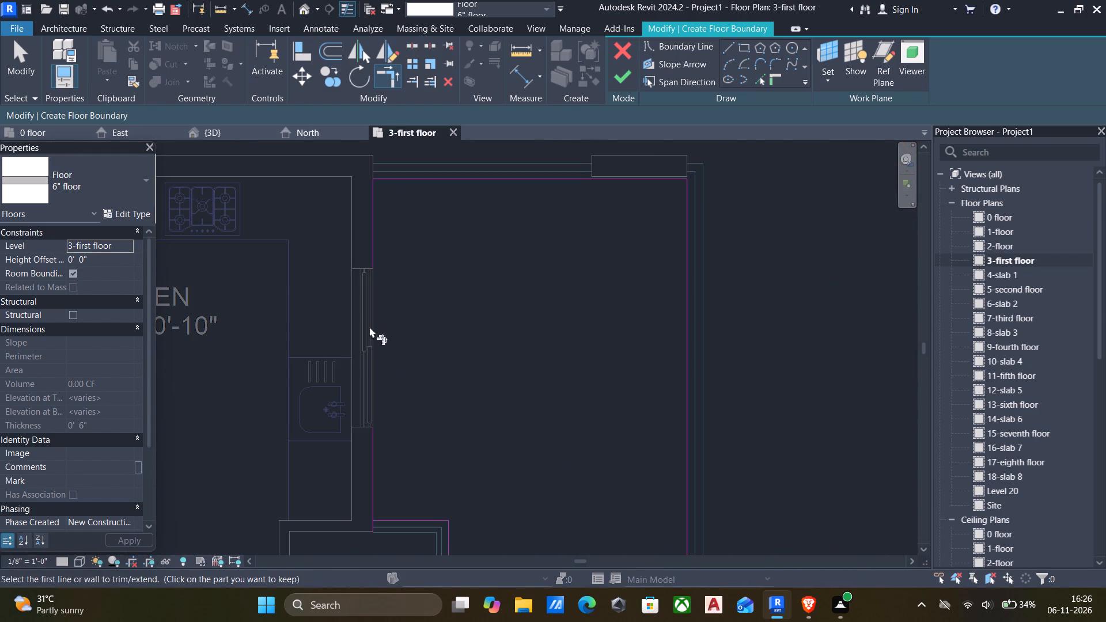
click(374, 218)
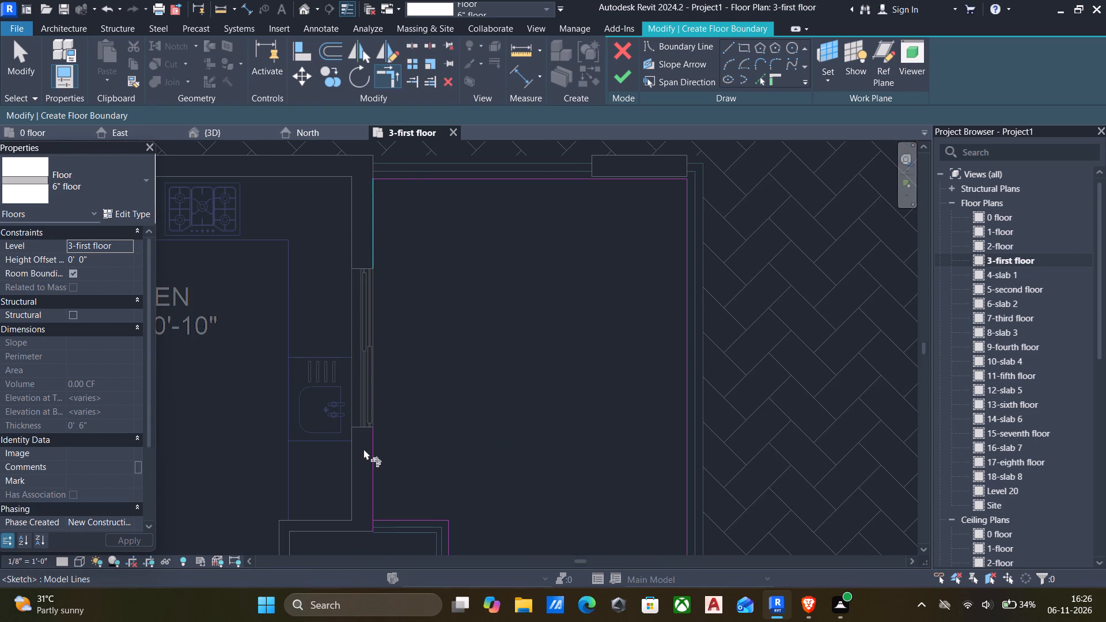
click(368, 451)
drag(377, 473, 377, 484)
click(406, 516)
Join the 5'0" WIDE UTILITY's outer side edge to the lower edge of the shaft beside the 8'-6" X 5'-0" toilet.
scroll(432, 478, down, 4)
middle_drag(433, 477, 540, 226)
scroll(548, 268, up, 3)
scroll(527, 331, down, 4)
middle_drag(527, 332, 566, 233)
scroll(570, 422, up, 6)
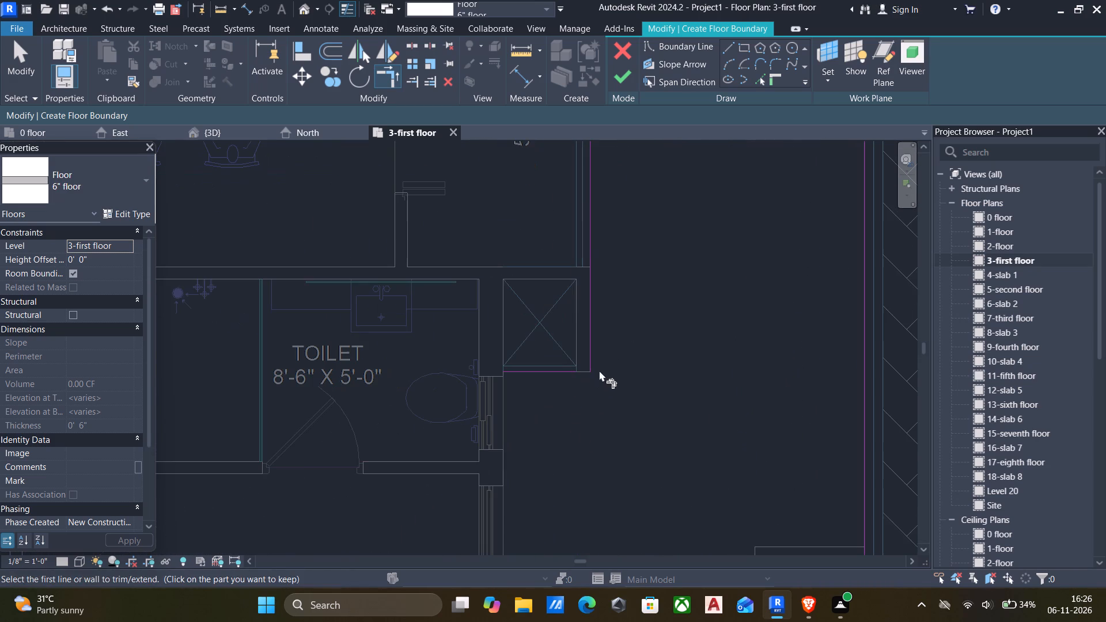
drag(594, 344, 587, 349)
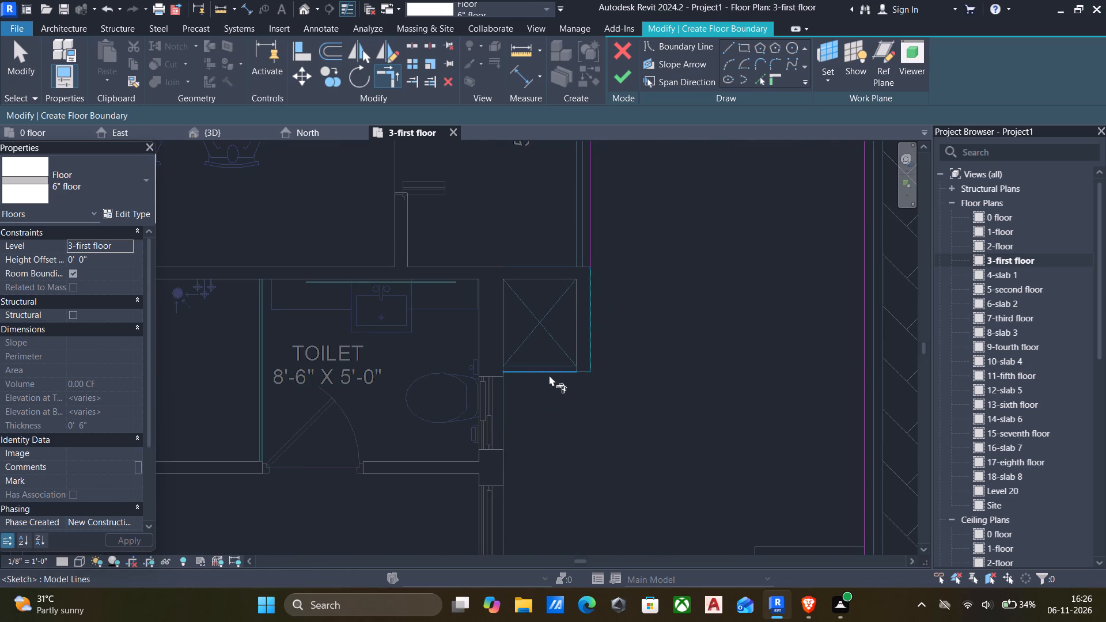
click(549, 375)
Join the outer wall line of the 12'-6" X 15'-6" bedroom to the lower edge of the shaft beside the toilet.
scroll(531, 397, down, 5)
middle_drag(531, 400, 571, 328)
scroll(543, 366, up, 1)
scroll(538, 382, down, 1)
drag(558, 496, 554, 487)
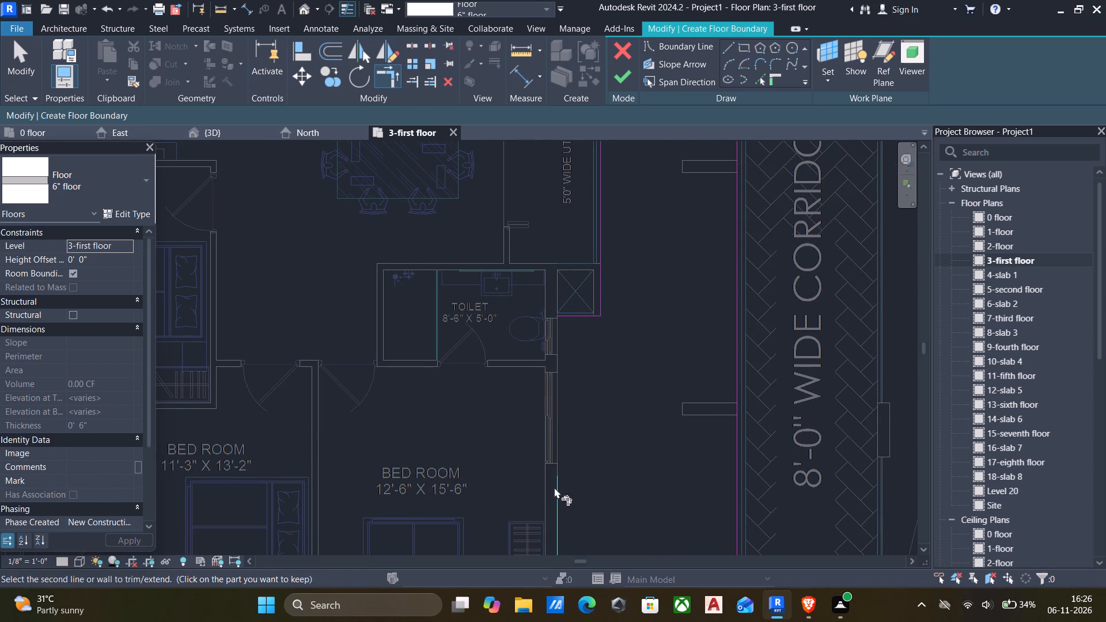
drag(554, 487, 547, 454)
click(578, 313)
Join the apartment's lower edge segments below the 11'-3" X 13'-2" bedroom and the 5'-9" X 6'-6" toilet.
scroll(564, 366, down, 5)
middle_drag(563, 377, 597, 260)
scroll(570, 392, up, 5)
scroll(523, 404, down, 5)
middle_drag(525, 413, 598, 413)
scroll(441, 413, up, 5)
click(507, 395)
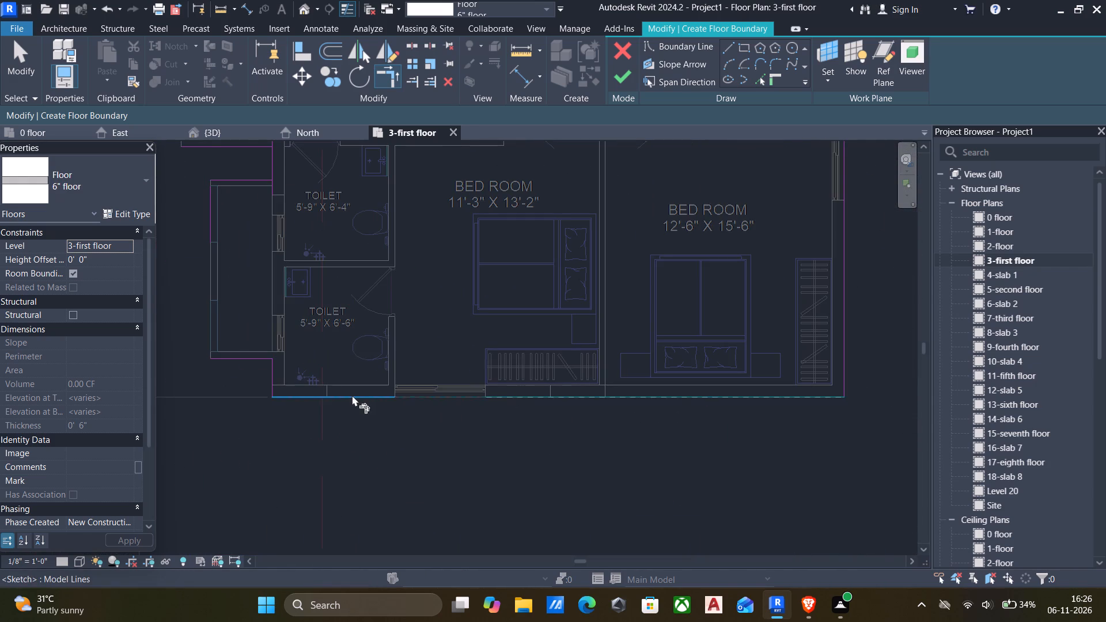
click(348, 394)
Trim the lower and outer edges of the projection beside the 5'-9" wide toilets into a corner.
scroll(359, 405, down, 4)
middle_drag(387, 409, 522, 423)
scroll(425, 403, up, 10)
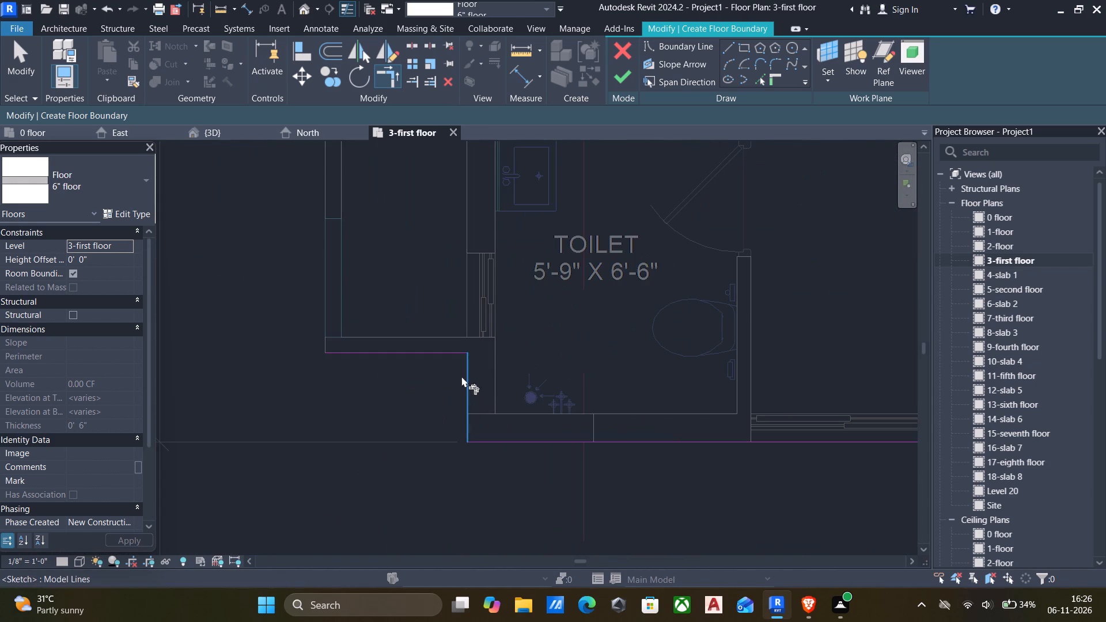
scroll(420, 358, down, 5)
middle_drag(419, 363, 492, 424)
drag(485, 419, 481, 412)
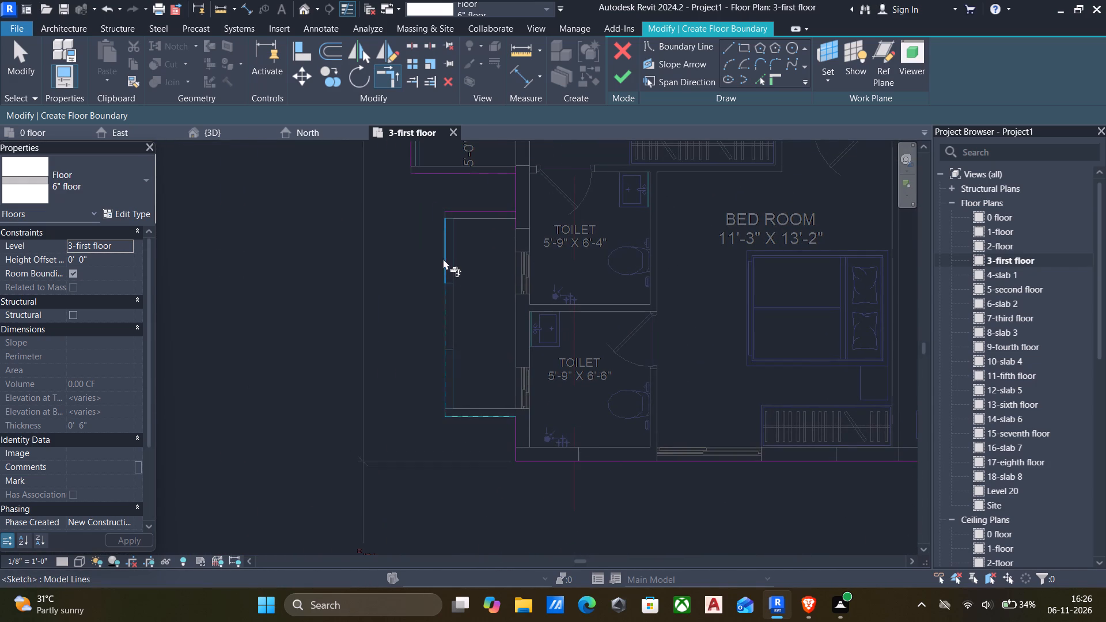
click(443, 259)
Trim the upper and outer edges of the projection beside the 5'-9" wide toilets into a corner.
click(487, 208)
click(517, 193)
click(516, 192)
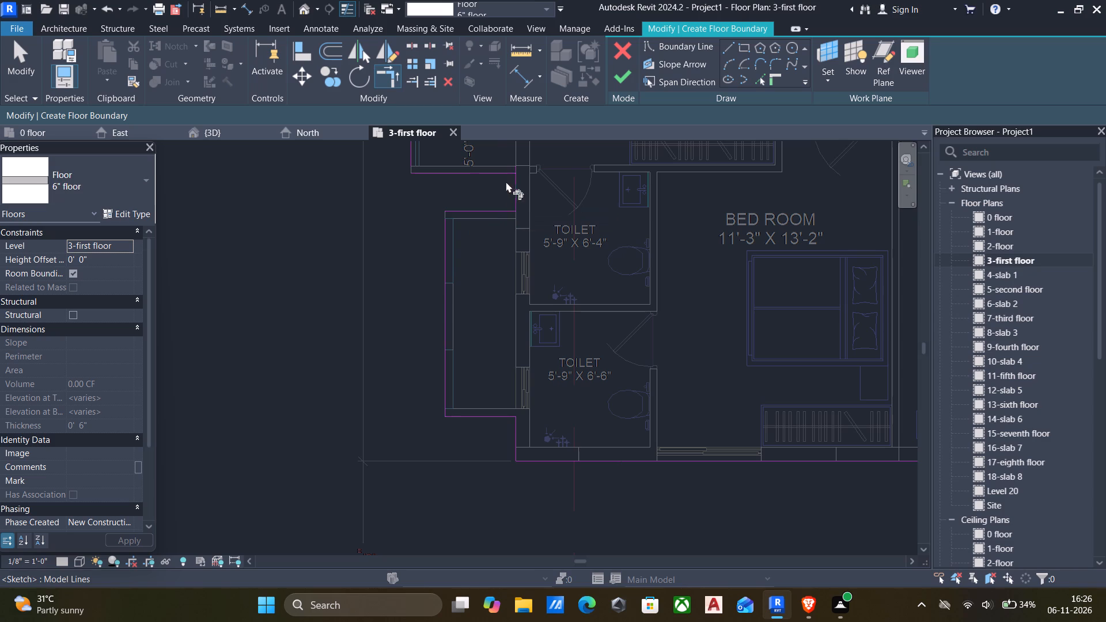
click(497, 174)
drag(448, 242, 446, 233)
click(454, 207)
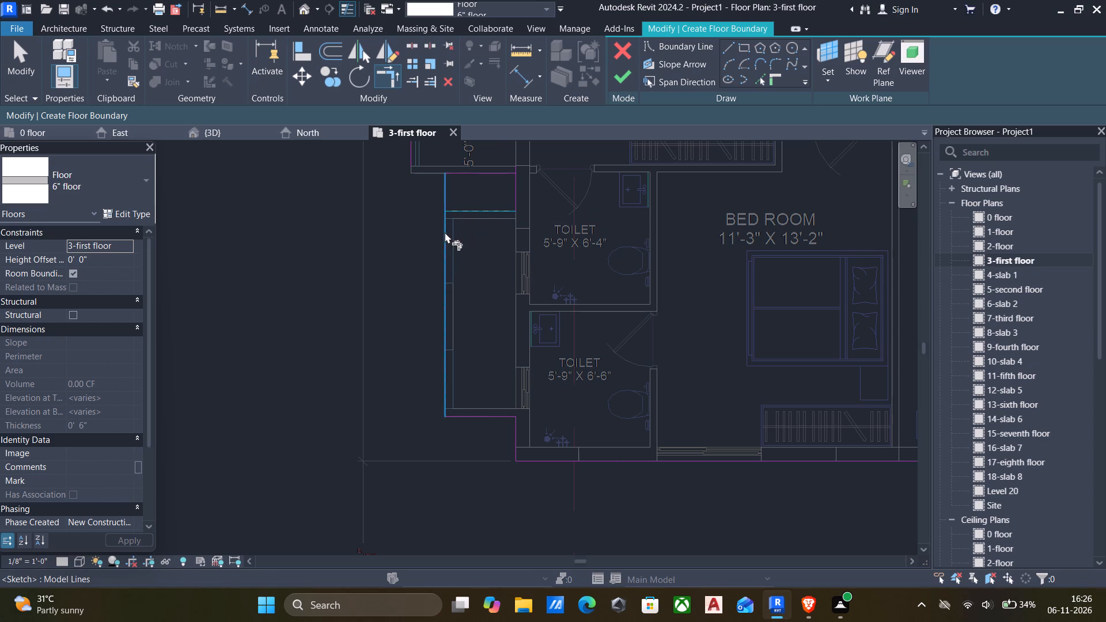
click(442, 235)
click(469, 209)
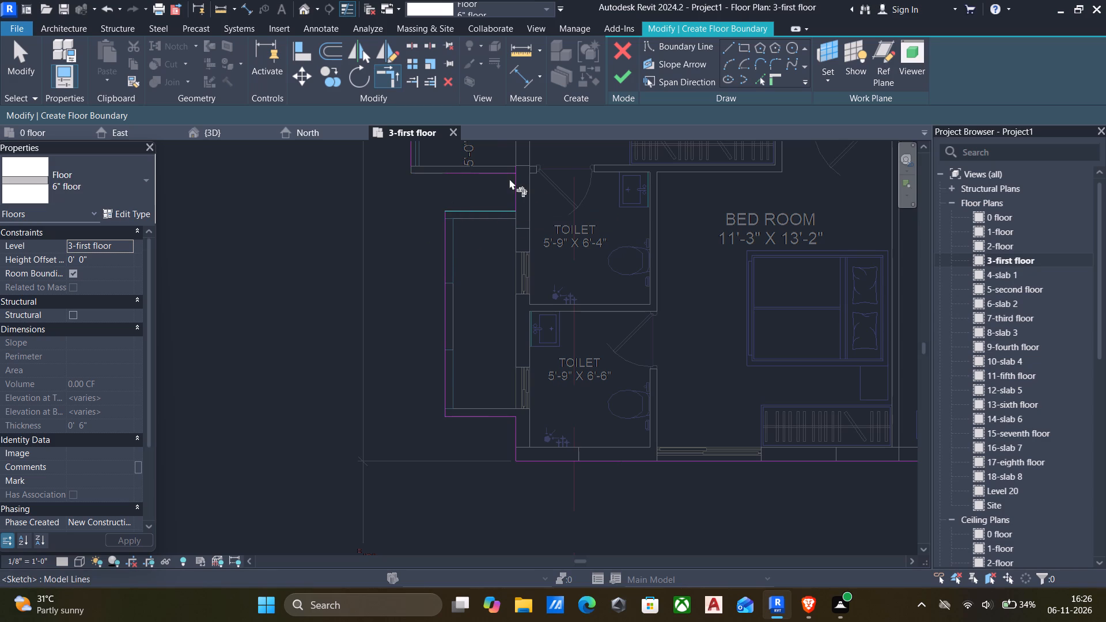
Join the outer wall line beside the 5'-9" X 6'-4" toilet to the lower edge of the 5'-0" WIDE BALCONY.
click(519, 181)
click(507, 176)
scroll(509, 206, up, 2)
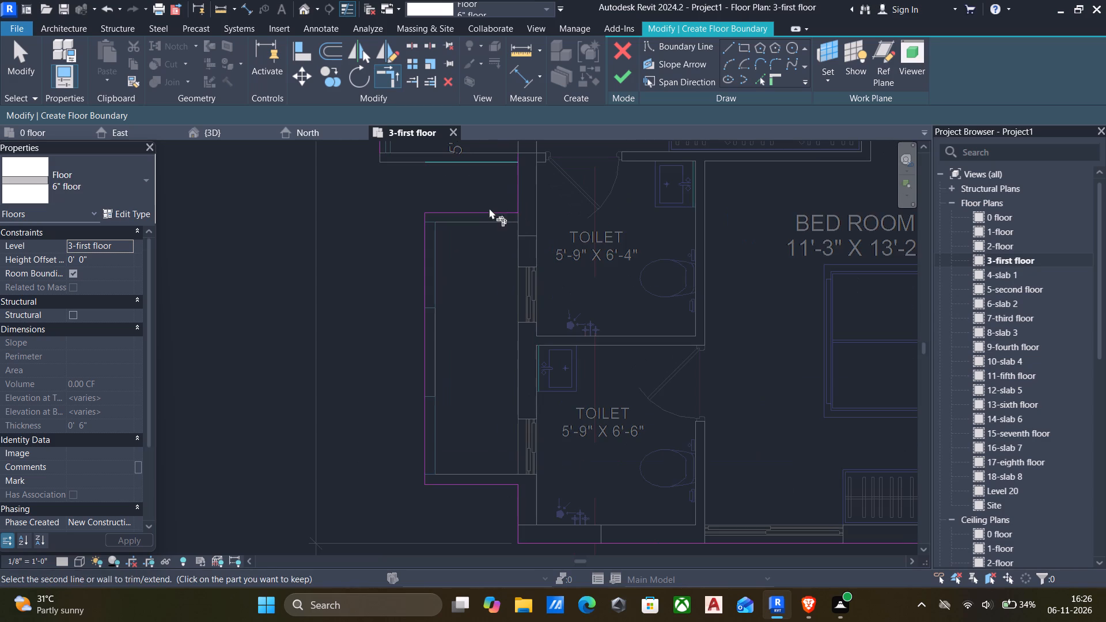
click(516, 178)
click(501, 164)
Trim the lower and outer edges of the 5'-0" WIDE BALCONY beside the 11'-9" X 13'-0" bedroom into a corner.
scroll(499, 178, down, 3)
middle_drag(502, 195, 536, 304)
scroll(524, 295, up, 5)
click(506, 260)
click(384, 217)
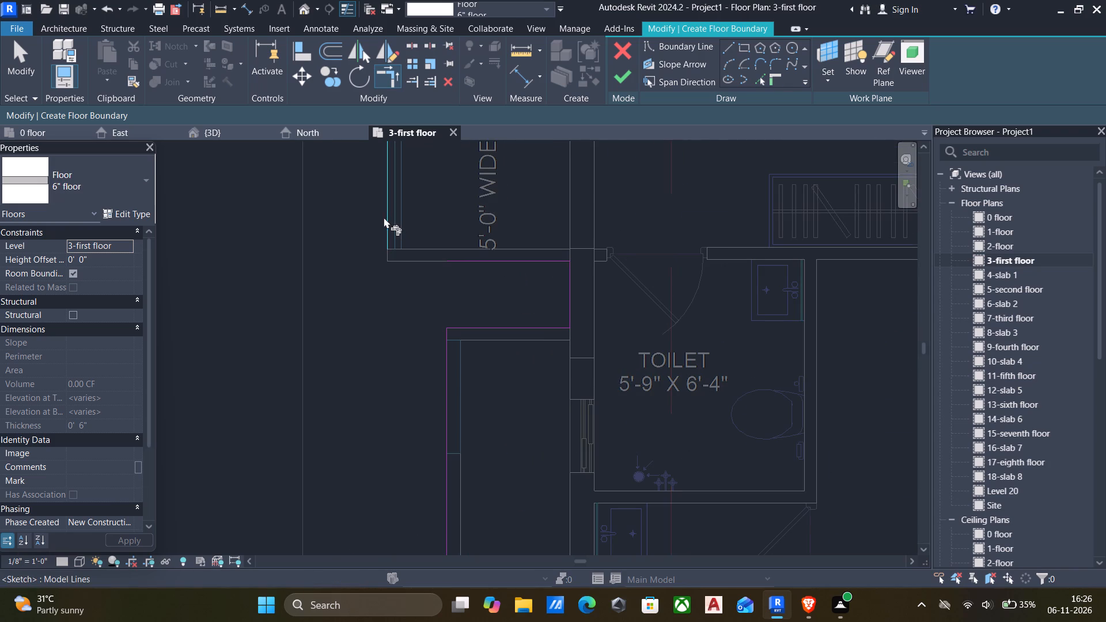
scroll(376, 225, down, 5)
middle_drag(391, 241, 401, 331)
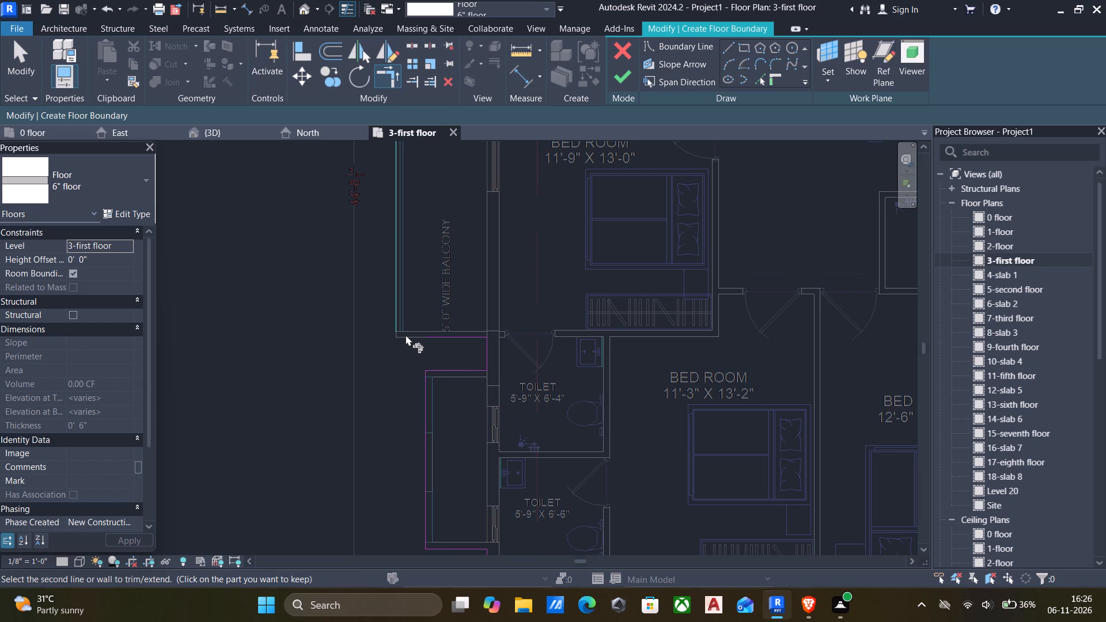
scroll(336, 325, down, 5)
scroll(356, 337, up, 2)
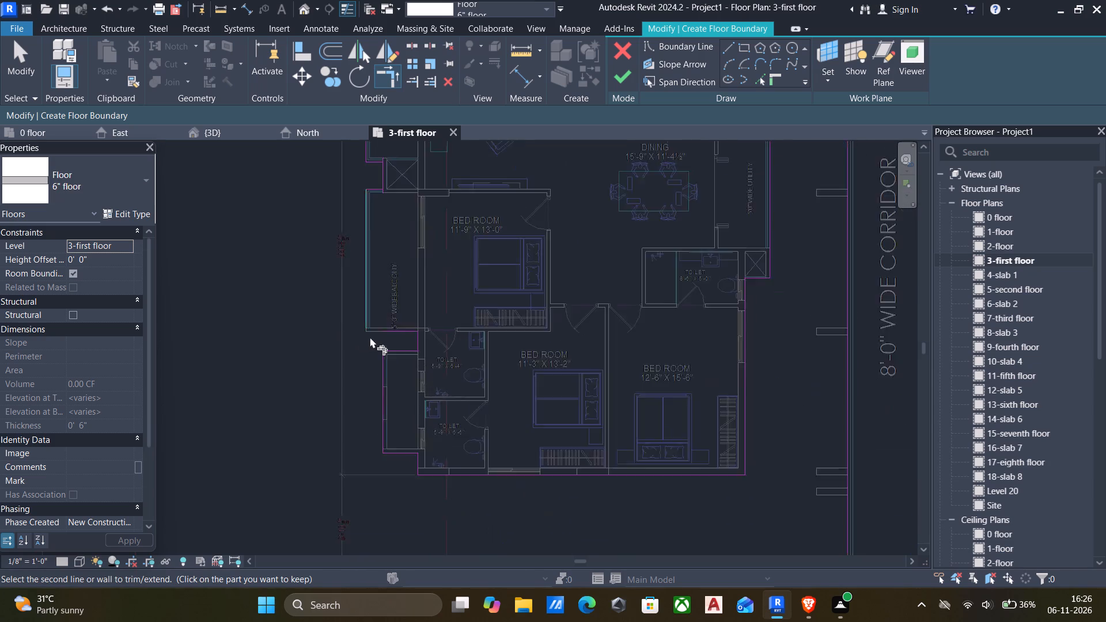
scroll(370, 337, up, 5)
click(414, 329)
click(349, 293)
Join the outer side of the crossed shaft to the balcony edges above and below it.
scroll(335, 305, down, 4)
middle_drag(353, 352, 366, 389)
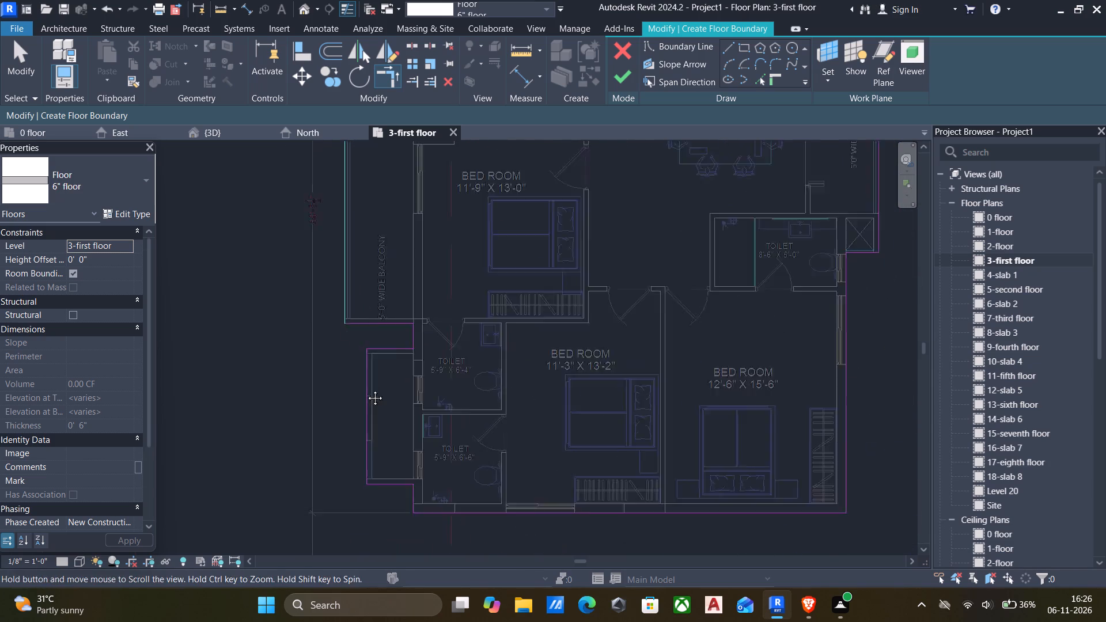
middle_drag(366, 389, 410, 528)
scroll(399, 314, up, 9)
drag(428, 304, 437, 301)
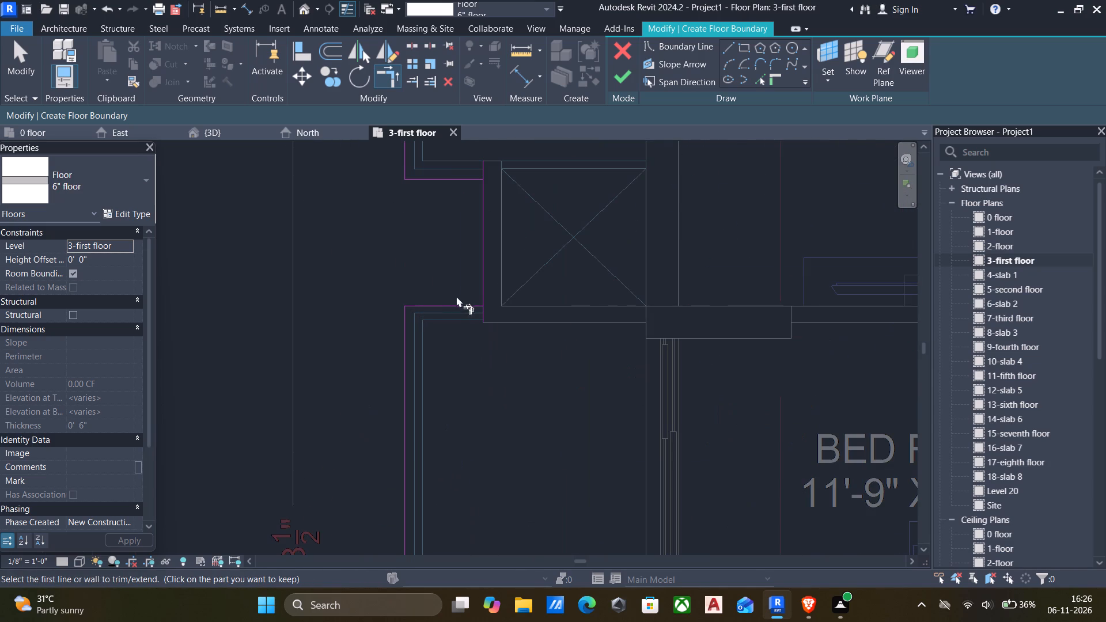
click(483, 281)
scroll(407, 160, up, 3)
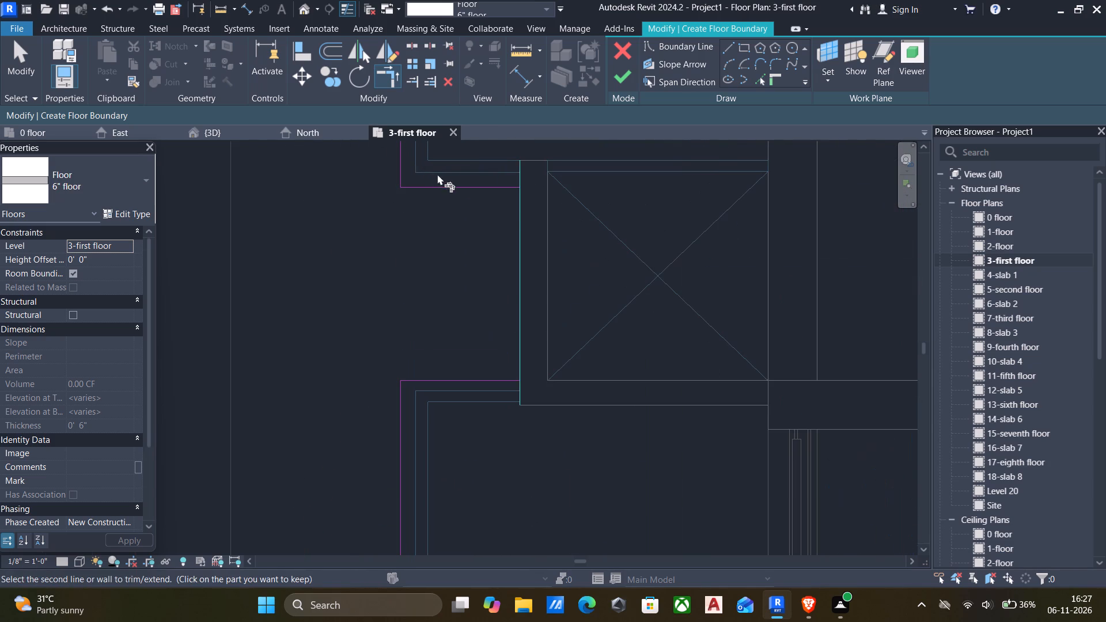
click(450, 187)
scroll(492, 207, down, 5)
middle_drag(491, 218, 512, 294)
scroll(511, 323, up, 3)
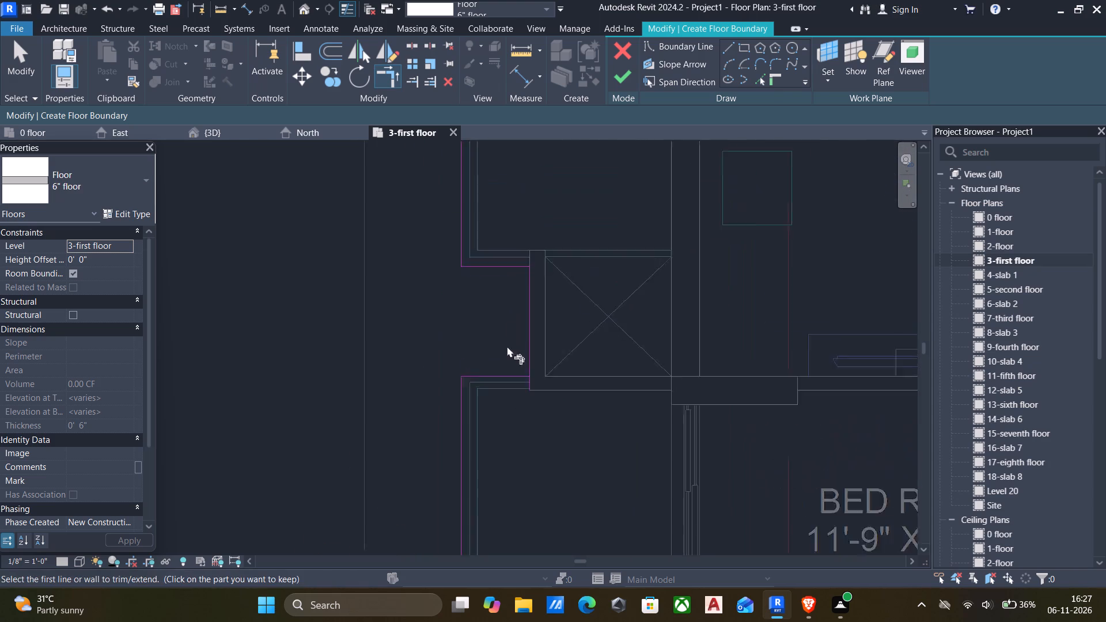
scroll(507, 346, up, 3)
click(510, 411)
click(549, 385)
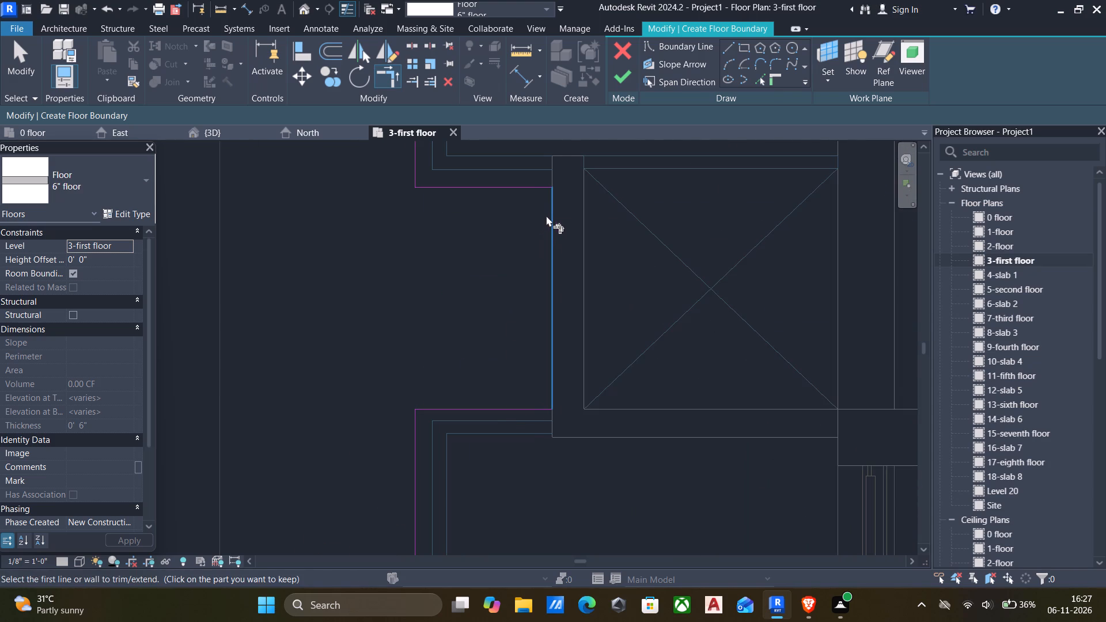
Trim the upper and outer edges of the balcony beside the 11'-9" X 16'-6½" drawing room into a corner.
scroll(463, 191, down, 6)
middle_drag(474, 238, 507, 462)
scroll(507, 461, up, 1)
scroll(506, 287, down, 4)
middle_drag(506, 287, 516, 462)
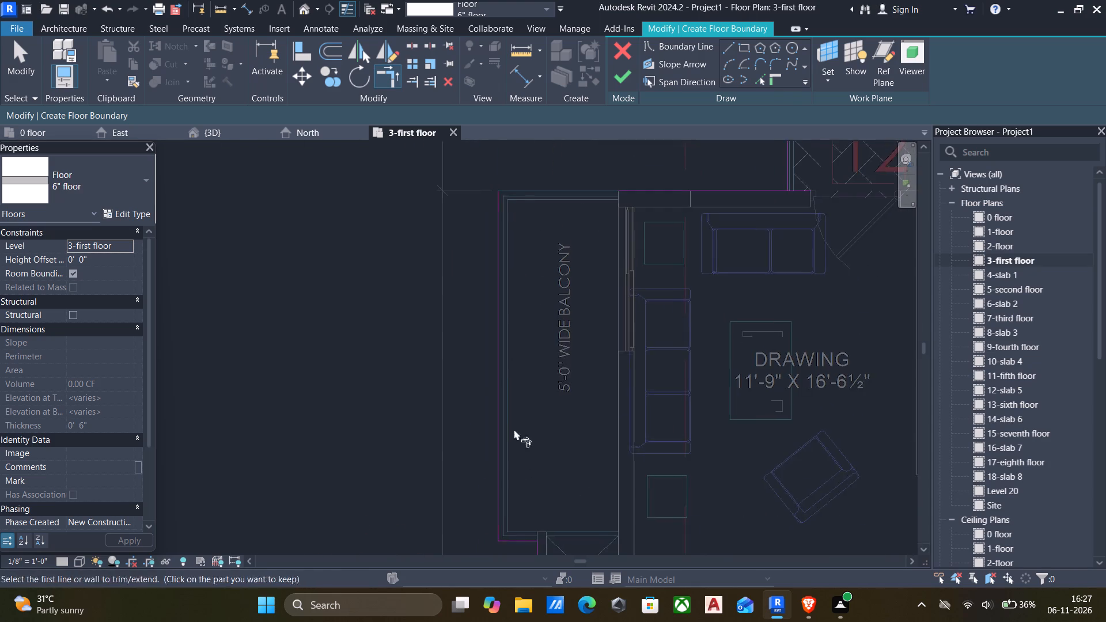
scroll(510, 374, down, 3)
middle_drag(507, 375, 493, 455)
scroll(541, 367, up, 6)
click(608, 302)
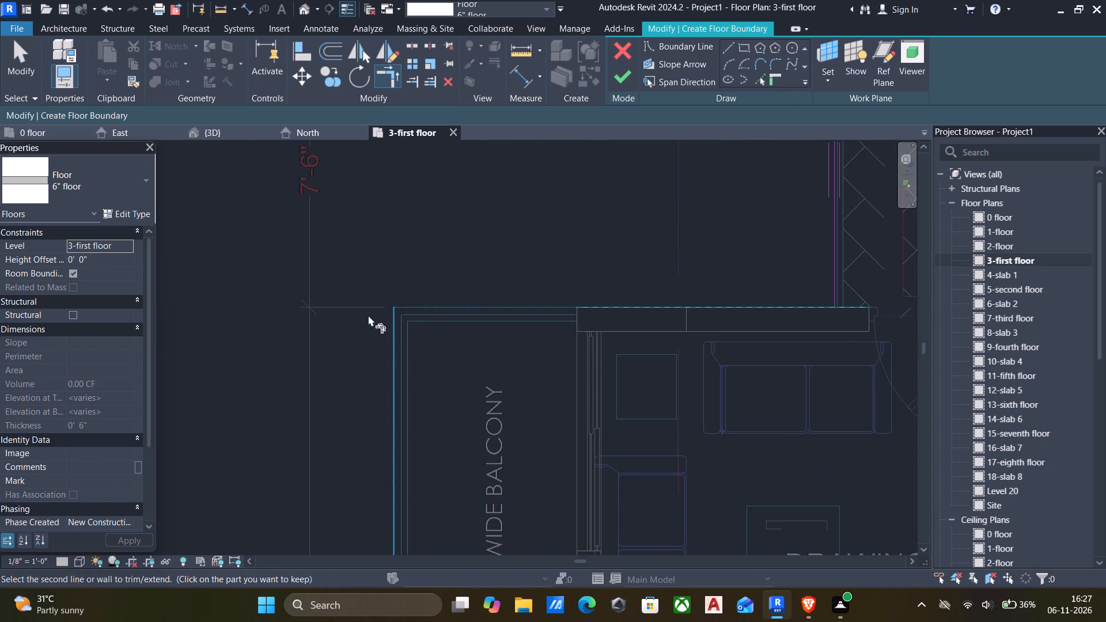
click(391, 331)
Join the 7'-6" wide corridor's end line to the drawing room's upper edge and the lower edge of the bedroom opposite.
scroll(464, 333, down, 5)
middle_drag(474, 335, 372, 346)
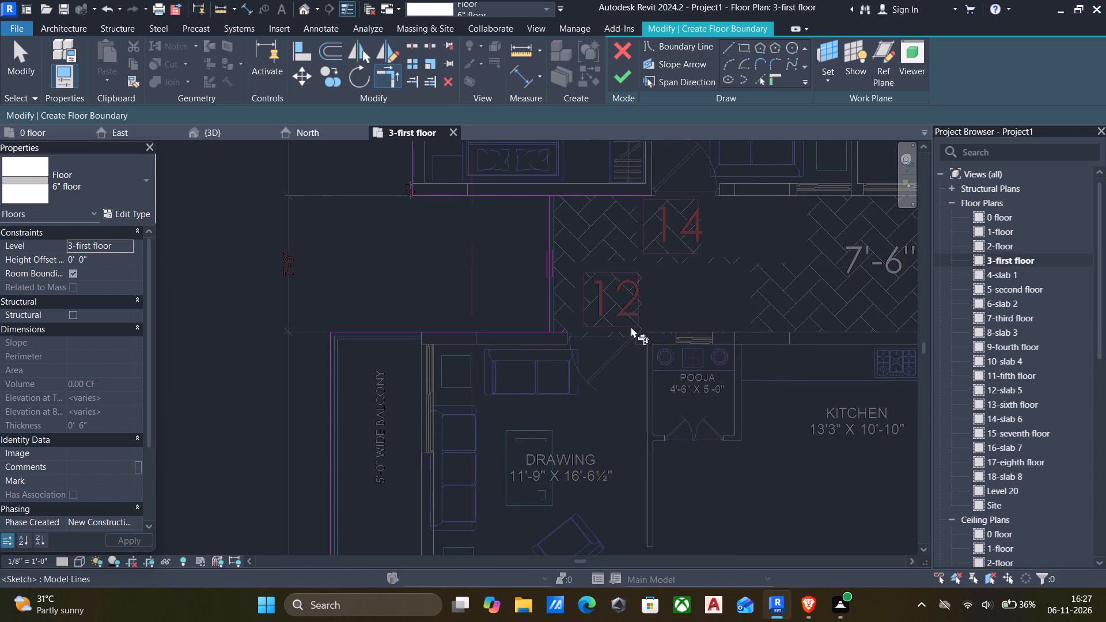
scroll(631, 327, up, 4)
click(418, 339)
click(490, 295)
scroll(424, 287, down, 4)
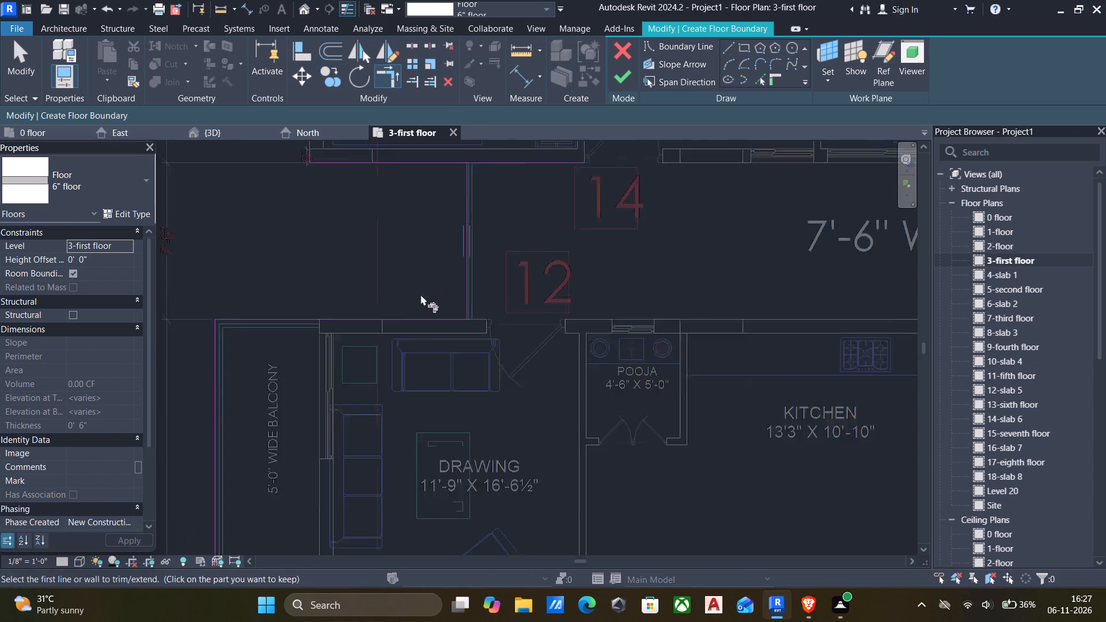
middle_drag(421, 295, 465, 466)
scroll(499, 367, up, 4)
click(507, 365)
click(488, 342)
Join the outer wall line of the 12'-1 ½" X 14'-4½" bedroom to the bedroom's lower edge.
scroll(483, 344, down, 2)
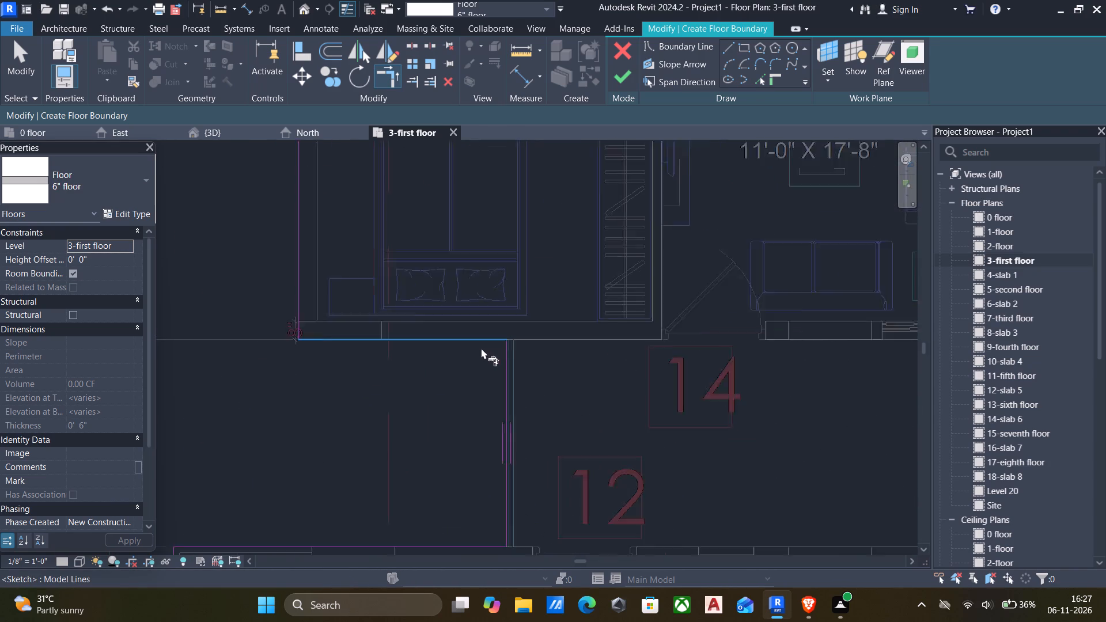
scroll(481, 348, down, 3)
middle_drag(481, 351, 513, 422)
scroll(464, 413, up, 1)
drag(399, 353, 404, 361)
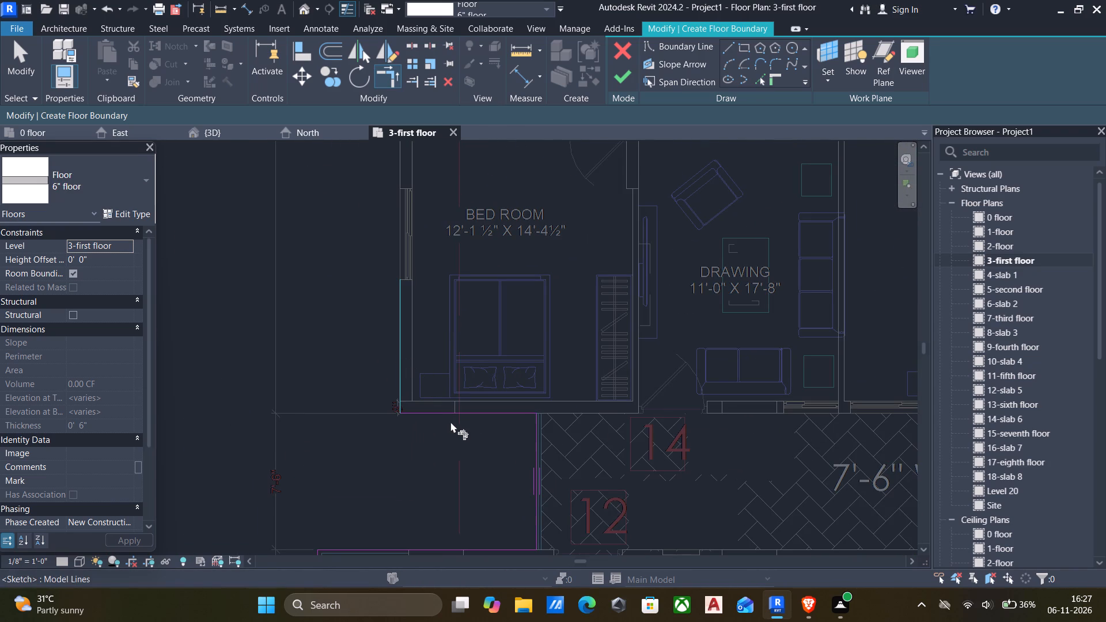
click(446, 418)
Pick boundary lines on the projection beside the 8'-2½" X 5'-0" toilets and on the outer wall of the 12'-1½" X 13'7½" bedroom.
scroll(444, 415, down, 4)
middle_drag(444, 416, 454, 478)
scroll(429, 363, down, 4)
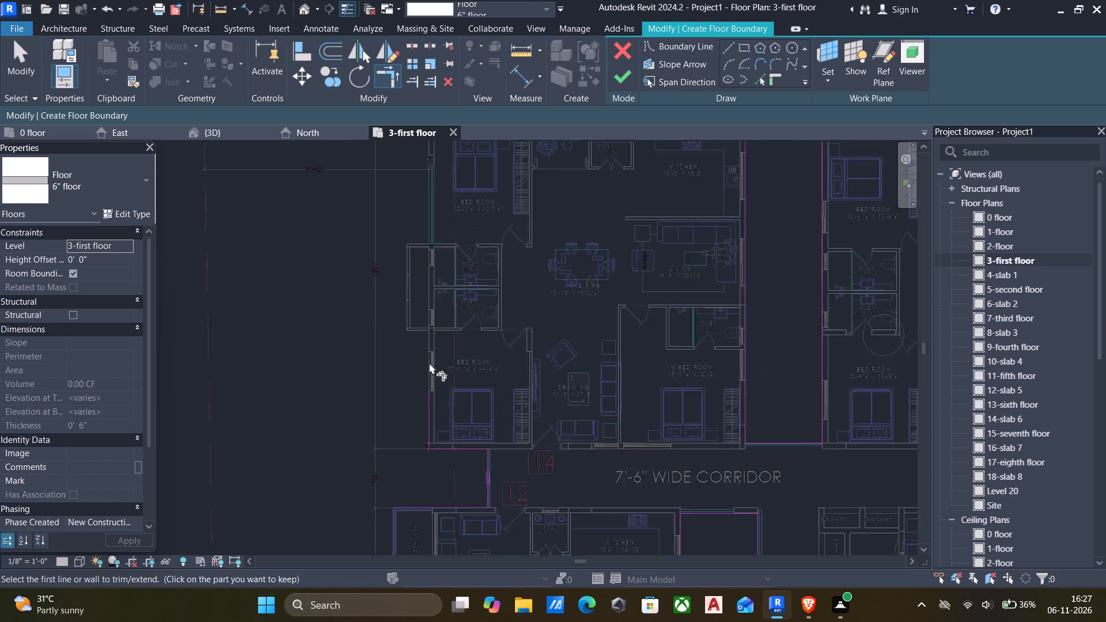
middle_drag(435, 420, 440, 469)
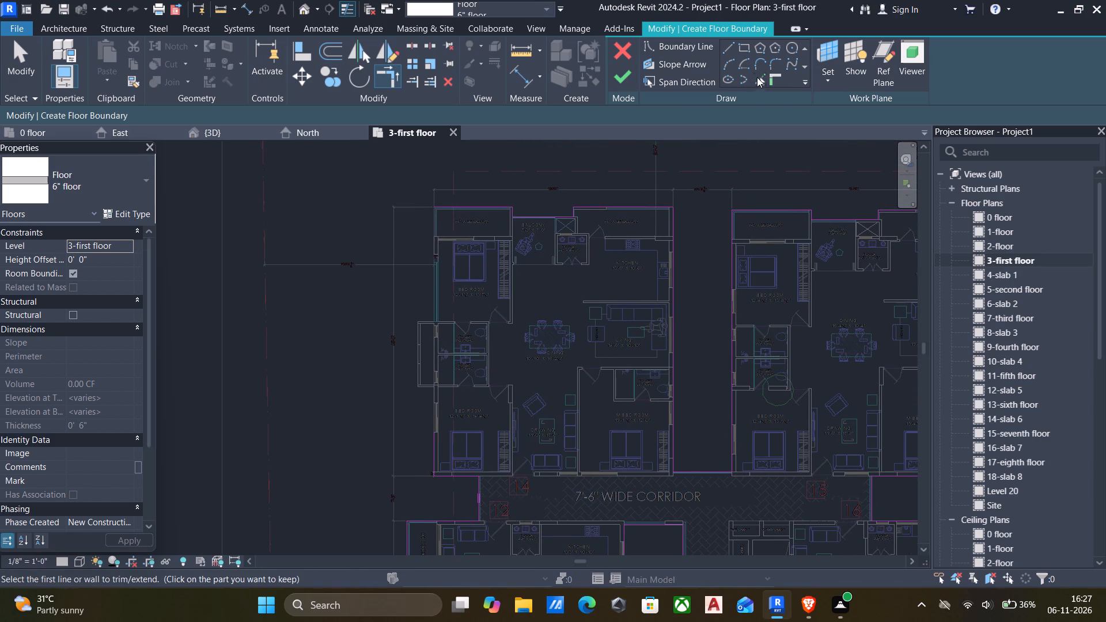
click(757, 77)
scroll(488, 426, up, 8)
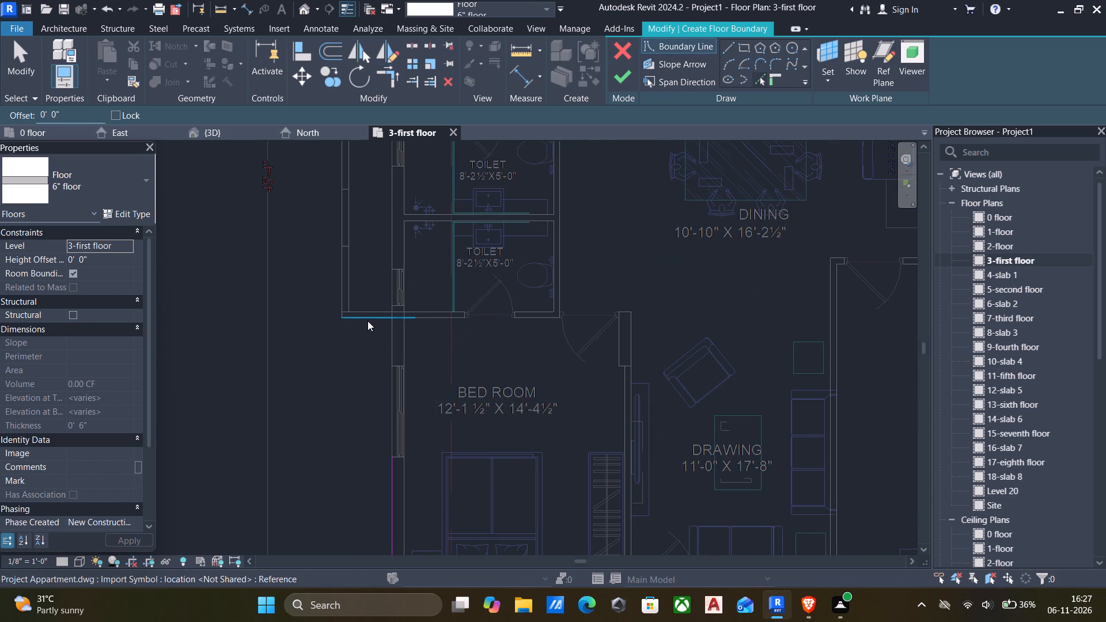
click(368, 321)
scroll(346, 255, up, 6)
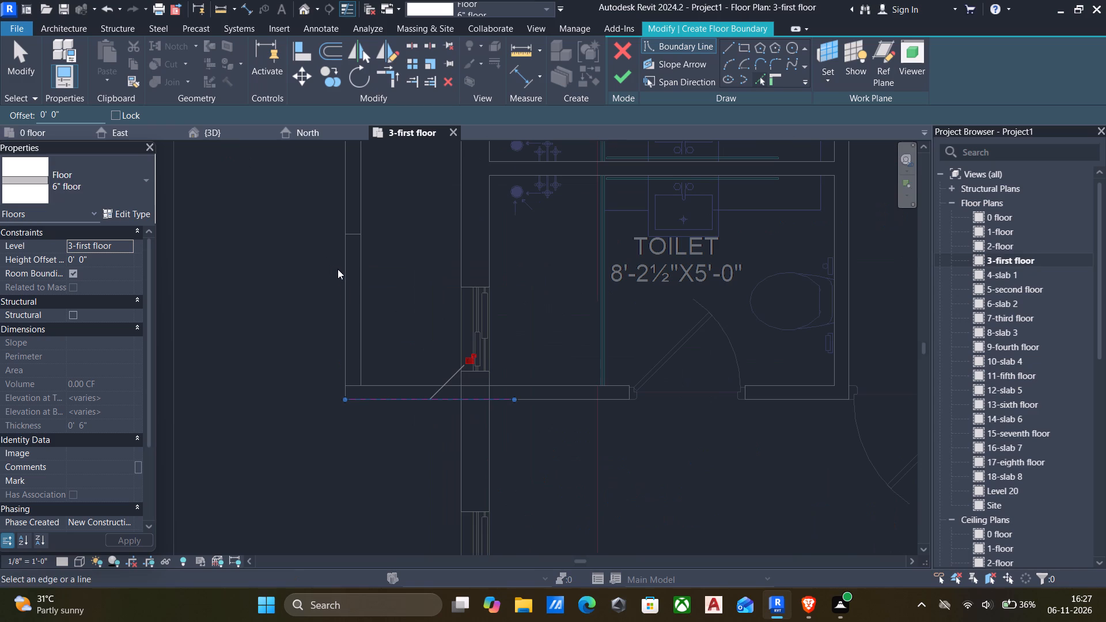
click(342, 271)
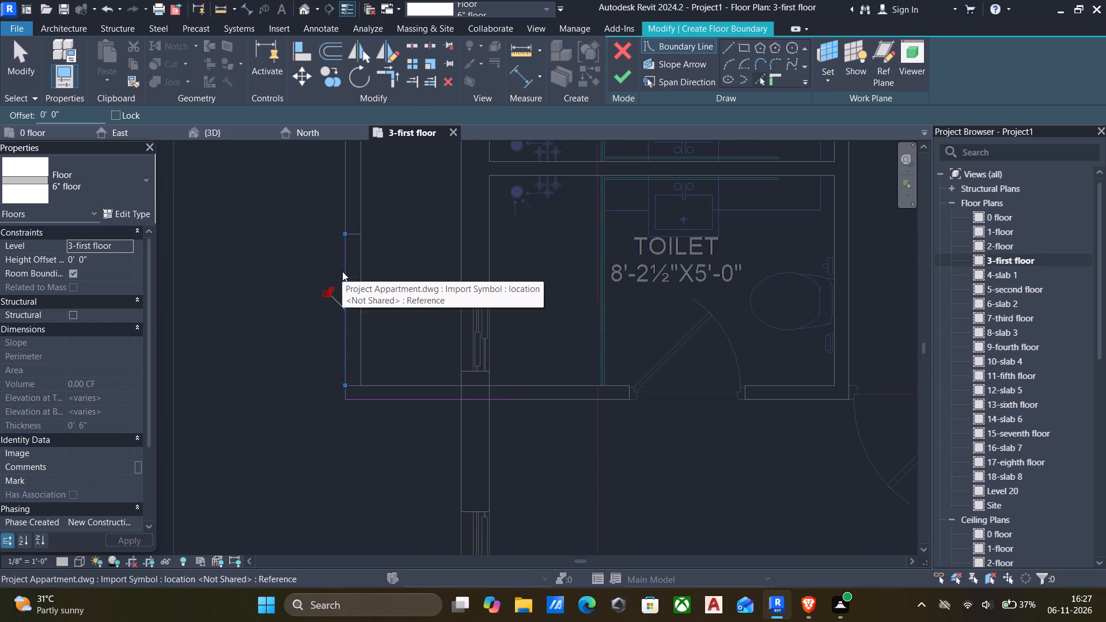
scroll(348, 272, down, 6)
middle_drag(354, 276, 410, 524)
scroll(442, 419, up, 6)
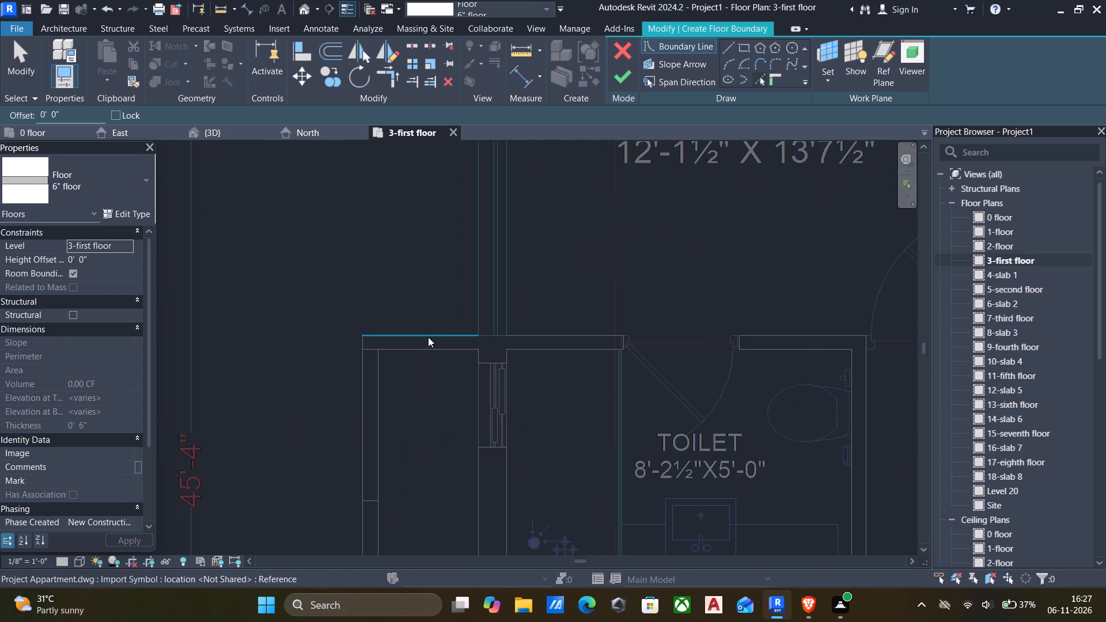
click(428, 337)
click(476, 302)
Join the outer wall line of the 12'-1½" X 13'7½" bedroom to the top edge of its 5'-0" WIDE BALCONY.
scroll(485, 321, down, 5)
middle_drag(498, 336, 499, 577)
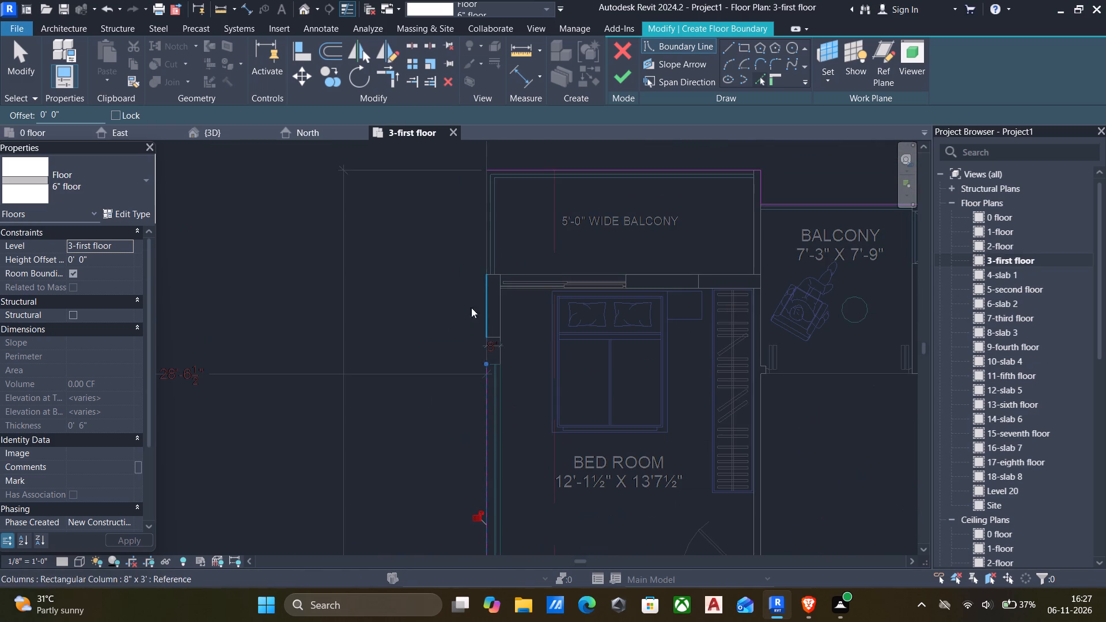
click(387, 75)
click(517, 171)
click(487, 393)
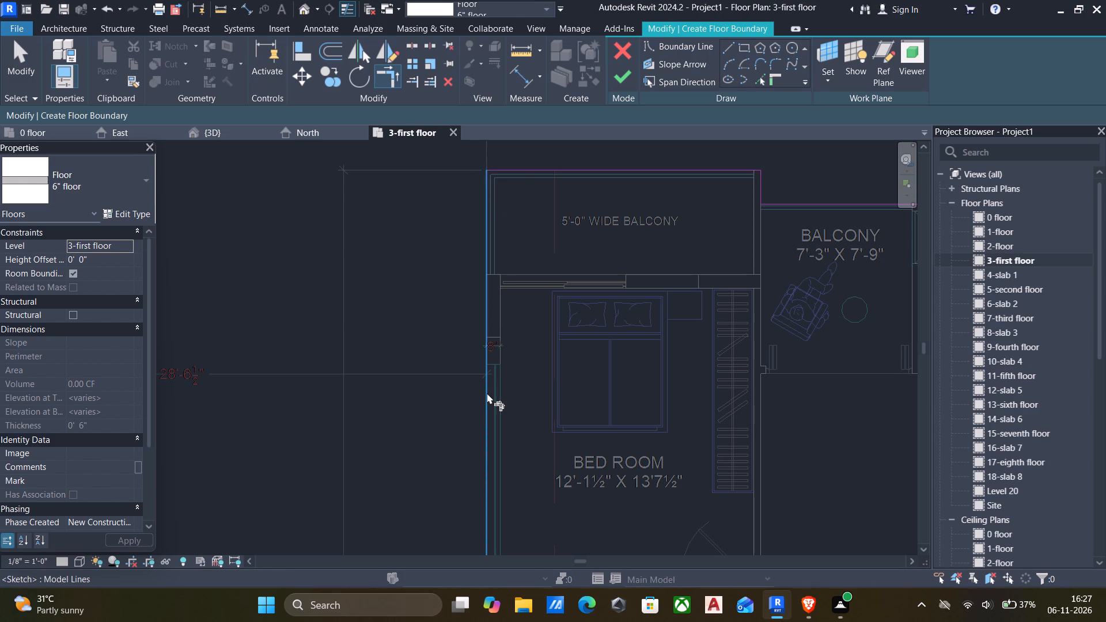
Trim the outer edge of the projection beside the 8'-2½" X 5'-0" toilets into corners with its upper and lower edges.
scroll(497, 396, down, 5)
middle_drag(504, 400, 598, 299)
scroll(603, 374, up, 6)
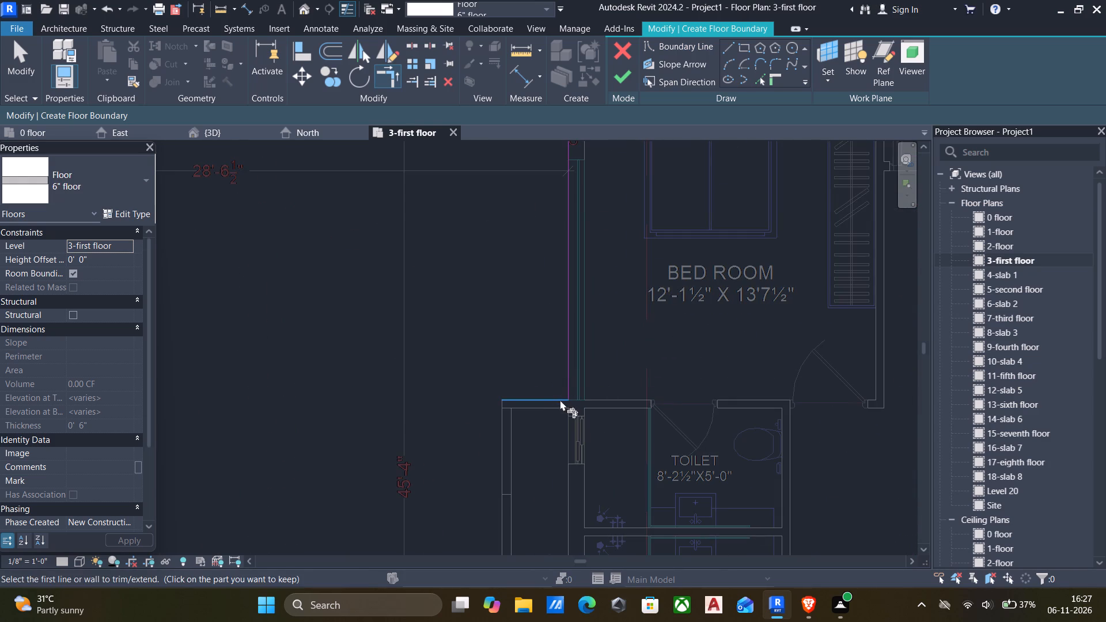
scroll(560, 400, down, 6)
scroll(561, 409, up, 4)
click(557, 389)
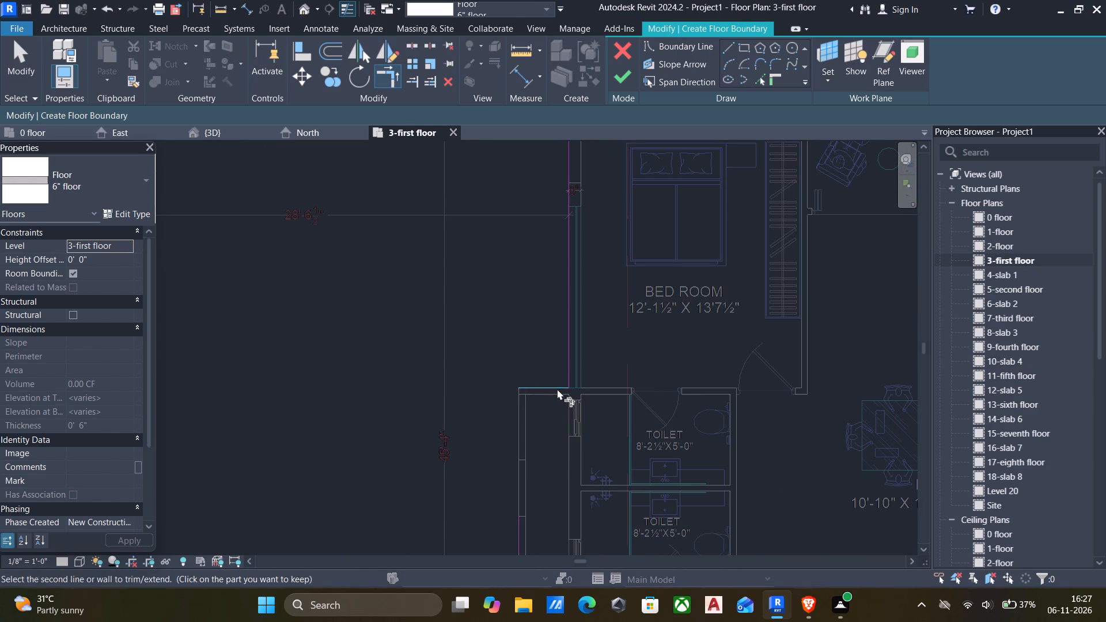
scroll(546, 451, down, 3)
middle_drag(546, 460, 580, 392)
scroll(558, 458, up, 5)
click(571, 425)
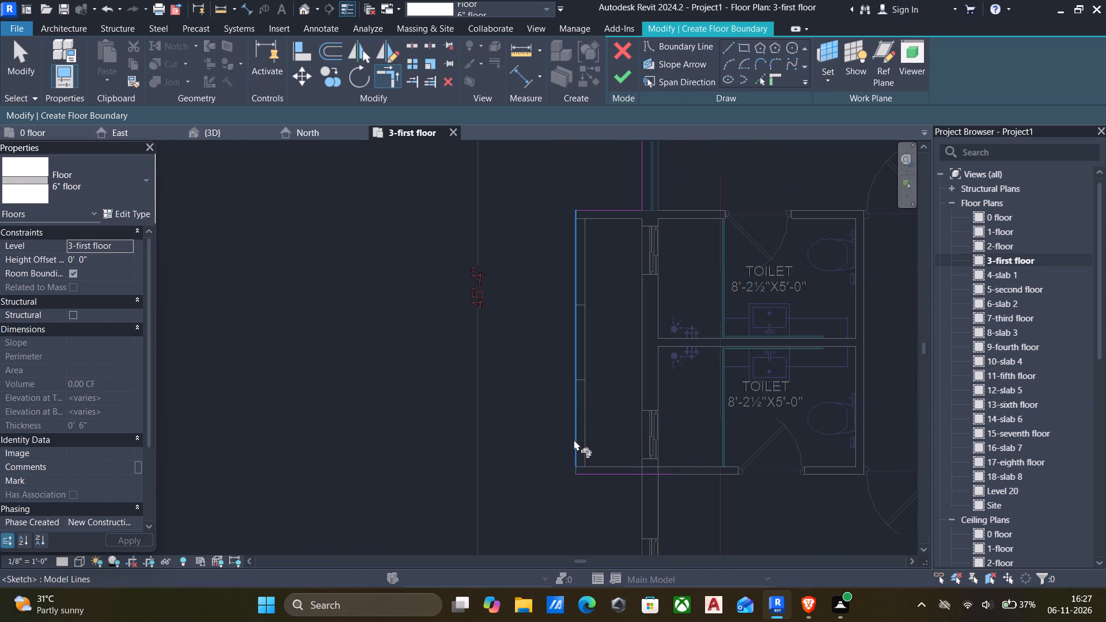
click(574, 439)
click(611, 475)
Join the outer wall line of the 12'-1 ½" X 14'-4½" bedroom to the projection's lower edge.
scroll(611, 475, down, 4)
middle_drag(616, 475, 669, 358)
scroll(668, 360, up, 3)
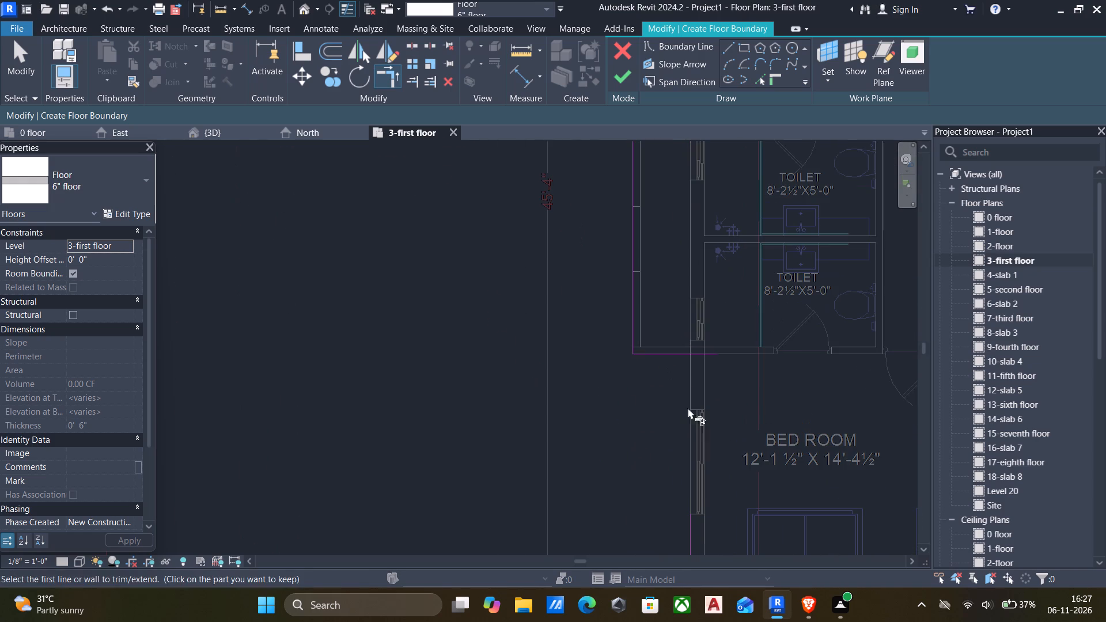
drag(687, 529, 687, 514)
click(671, 358)
Try to finish the floor boundary sketch.
scroll(666, 378, down, 6)
middle_drag(664, 399, 646, 355)
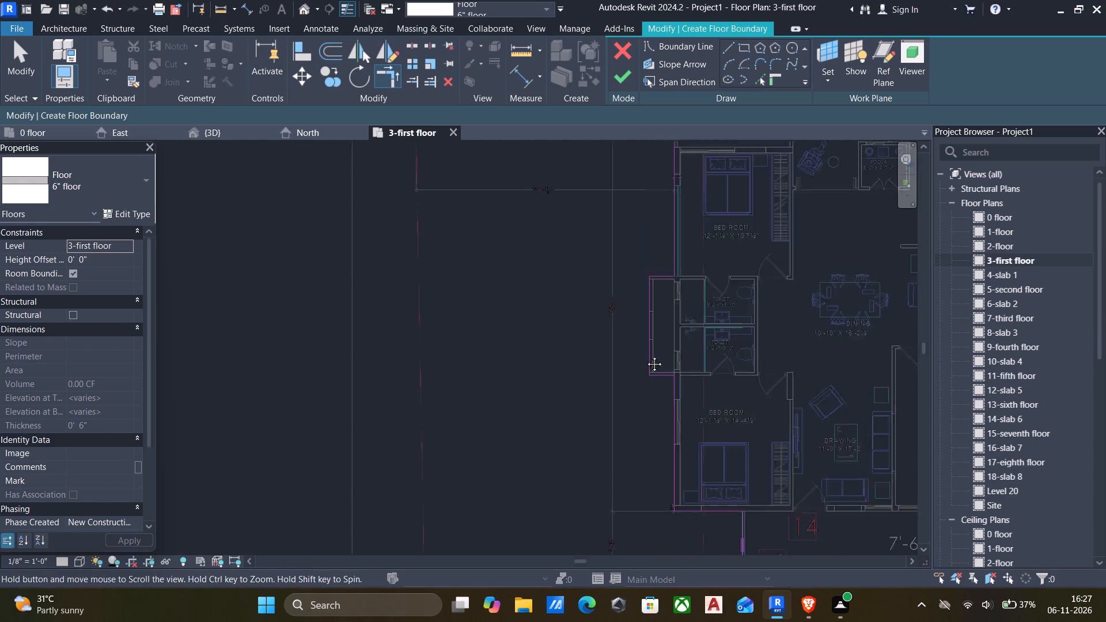
middle_drag(646, 355, 556, 222)
scroll(554, 223, up, 1)
click(616, 78)
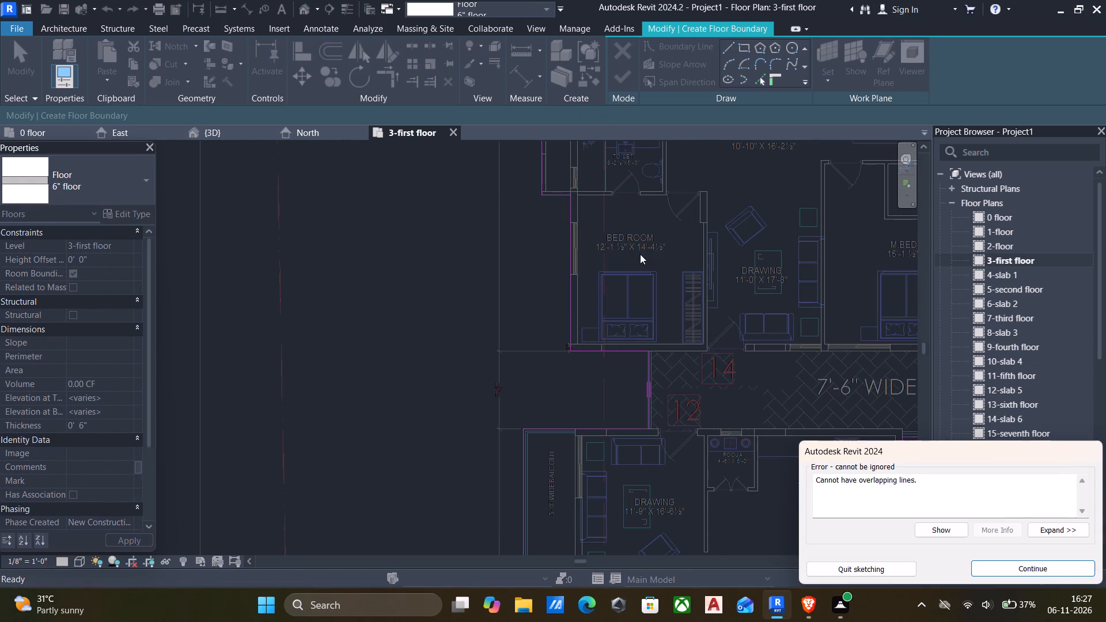
Delete the overlapping boundary line along the outer edge of the 5'-0" WIDE UTILITY beside the 15'-9" X 9'-6" kitchen.
scroll(654, 284, down, 5)
scroll(680, 329, down, 6)
middle_drag(683, 331, 481, 312)
scroll(646, 377, down, 2)
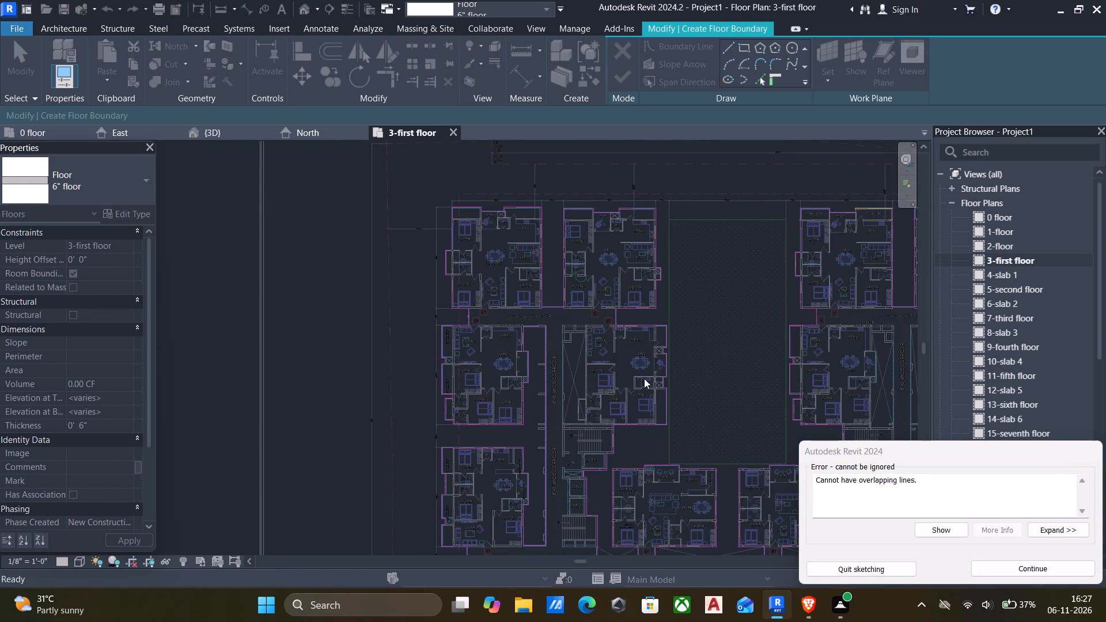
scroll(644, 378, down, 3)
middle_drag(643, 378, 355, 273)
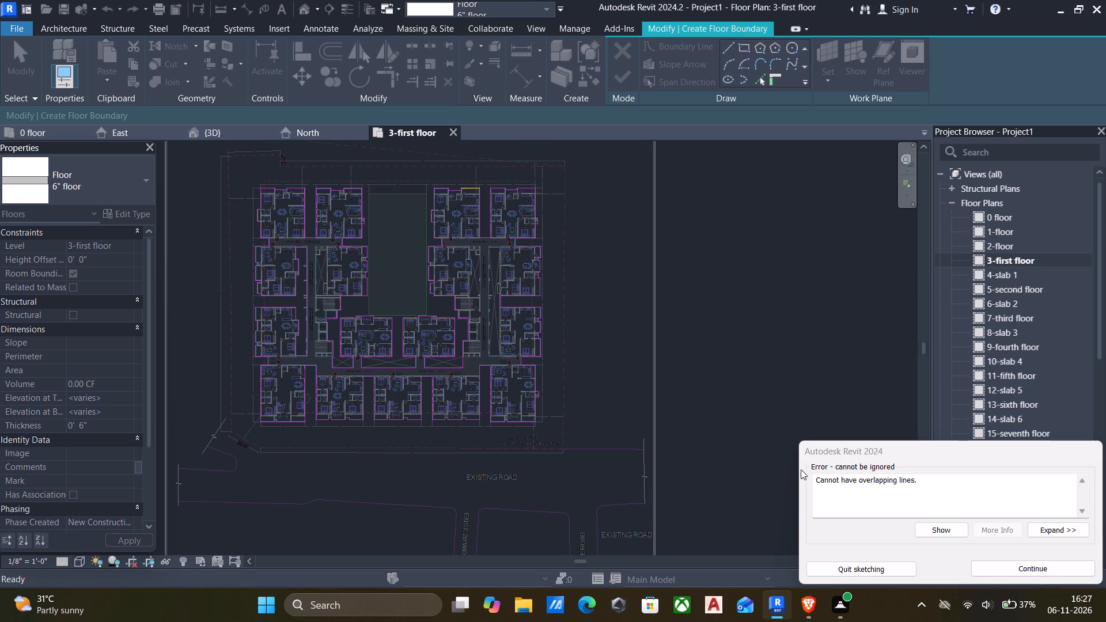
scroll(452, 170, up, 6)
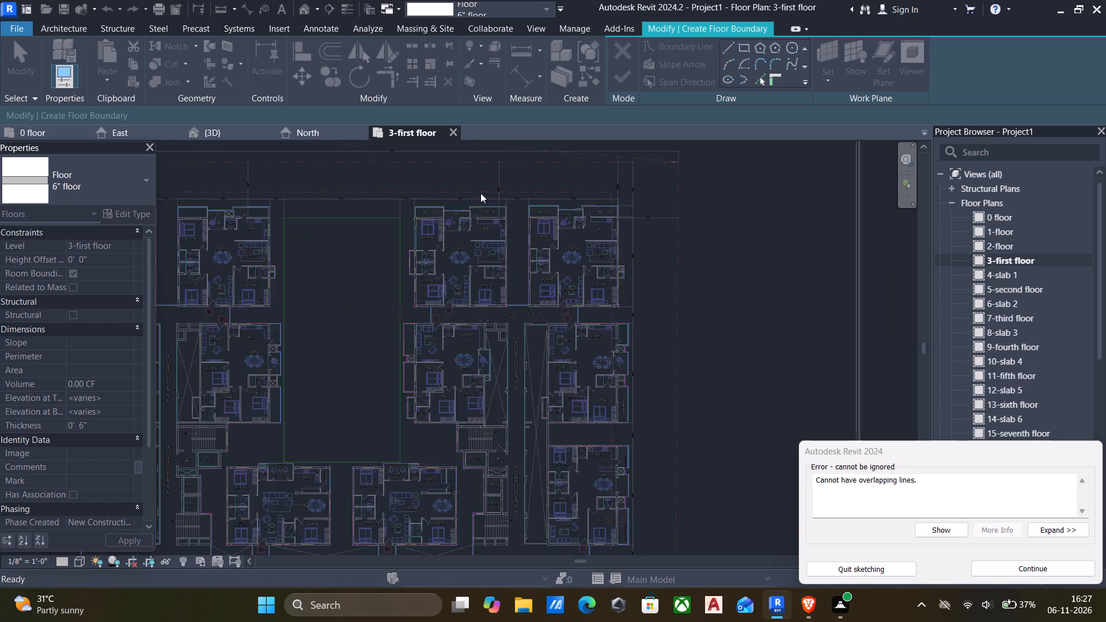
scroll(480, 193, up, 10)
scroll(495, 256, up, 5)
click(464, 209)
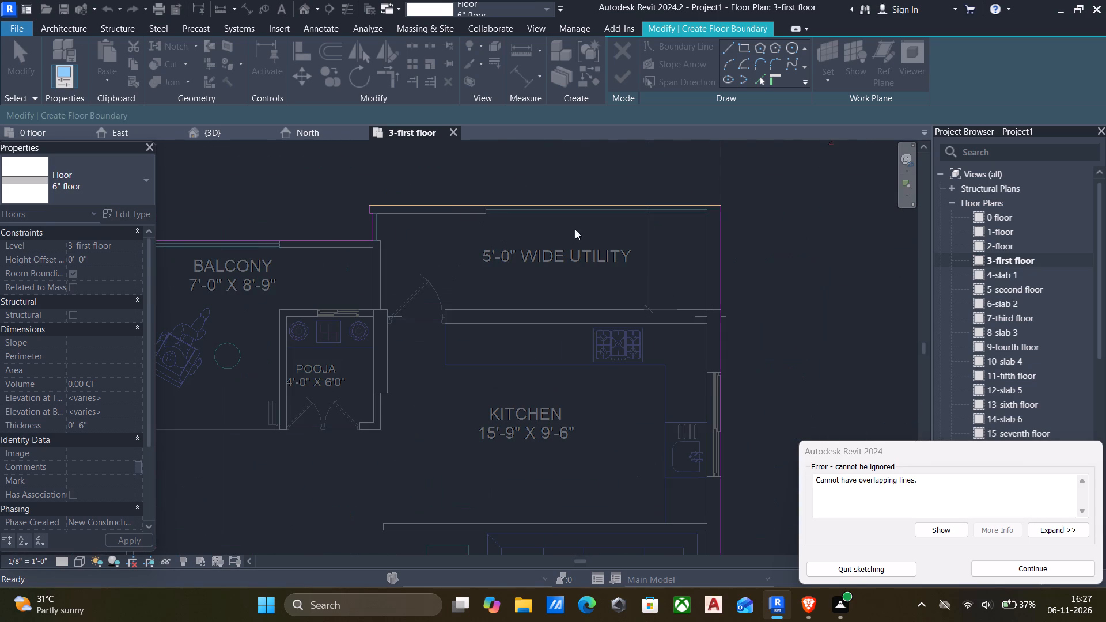
click(1051, 571)
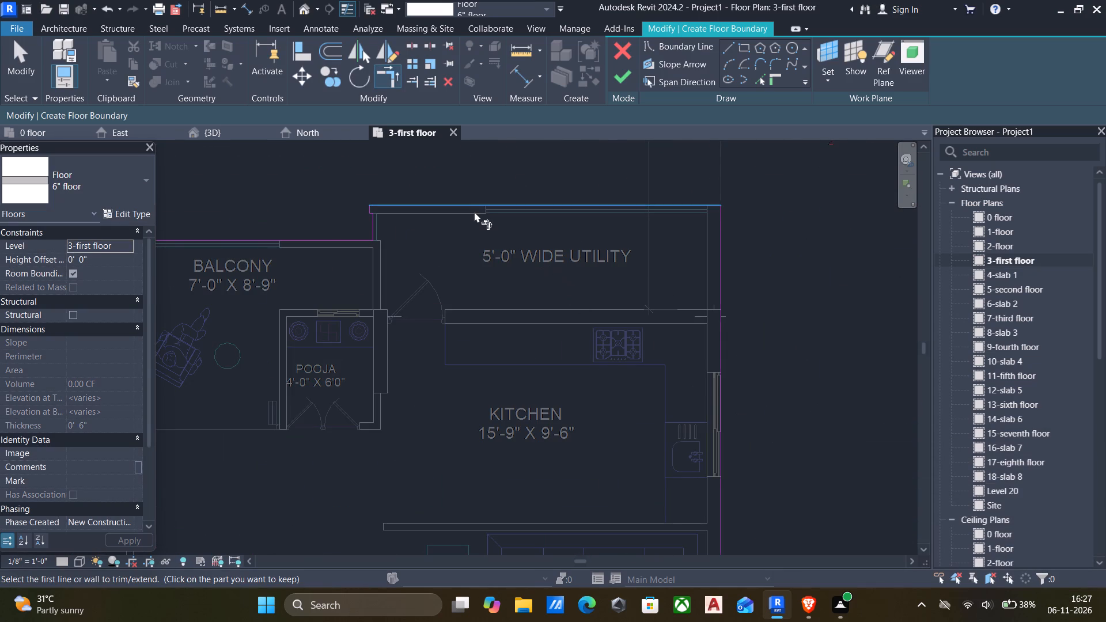
click(474, 210)
key(Delete)
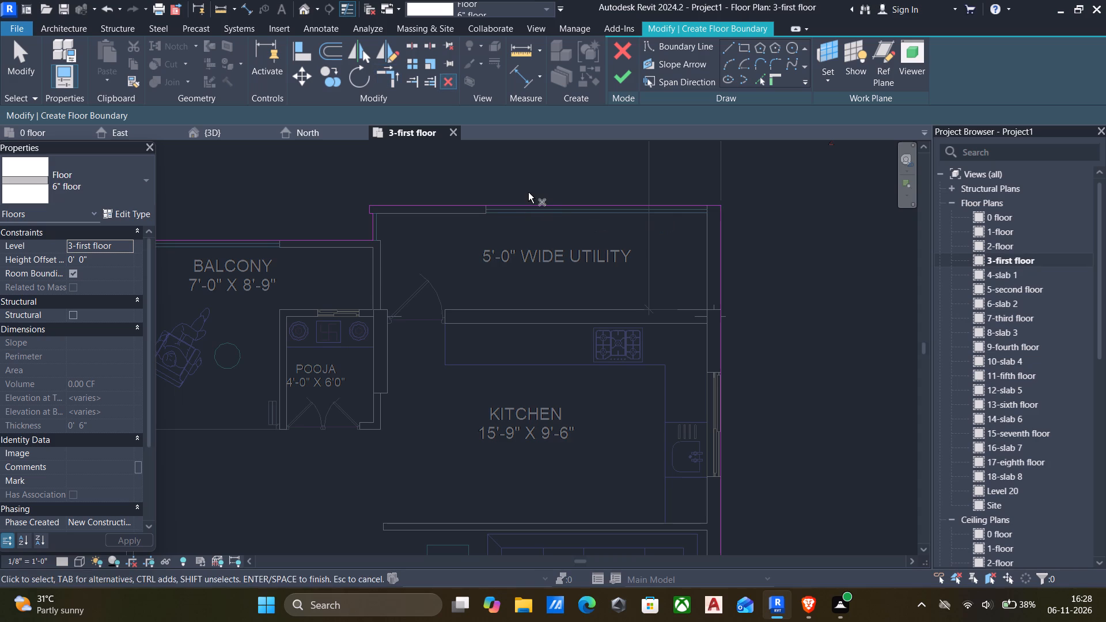
click(523, 204)
key(Delete)
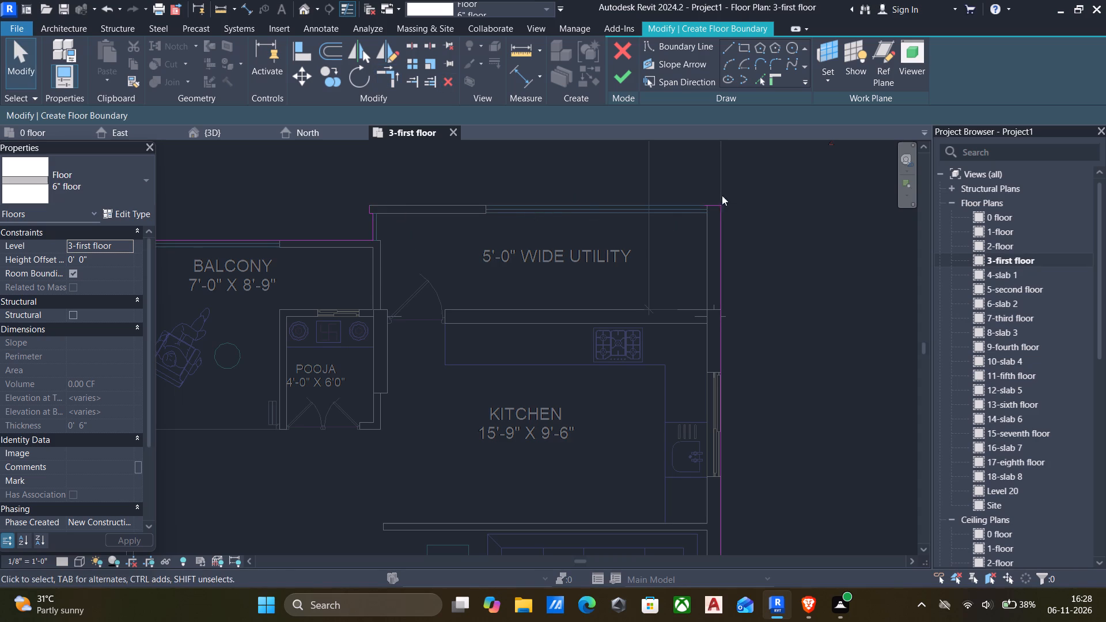
Trim the remaining short outer-edge segment of the 5'-0" WIDE UTILITY into a corner with the utility's side edge near the balcony.
text(tr)
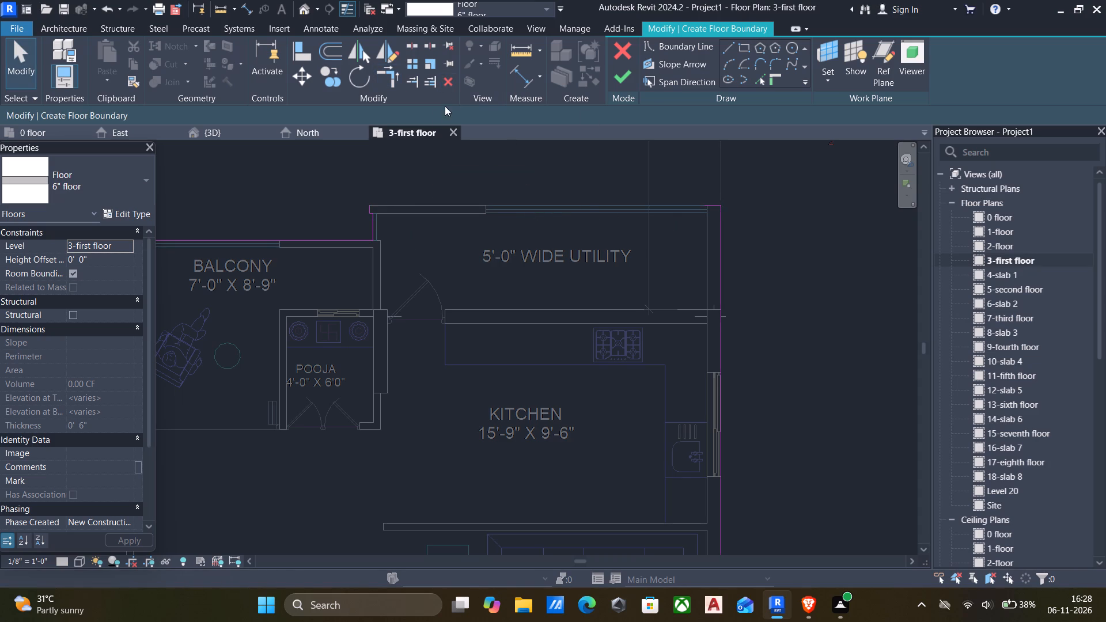
click(719, 203)
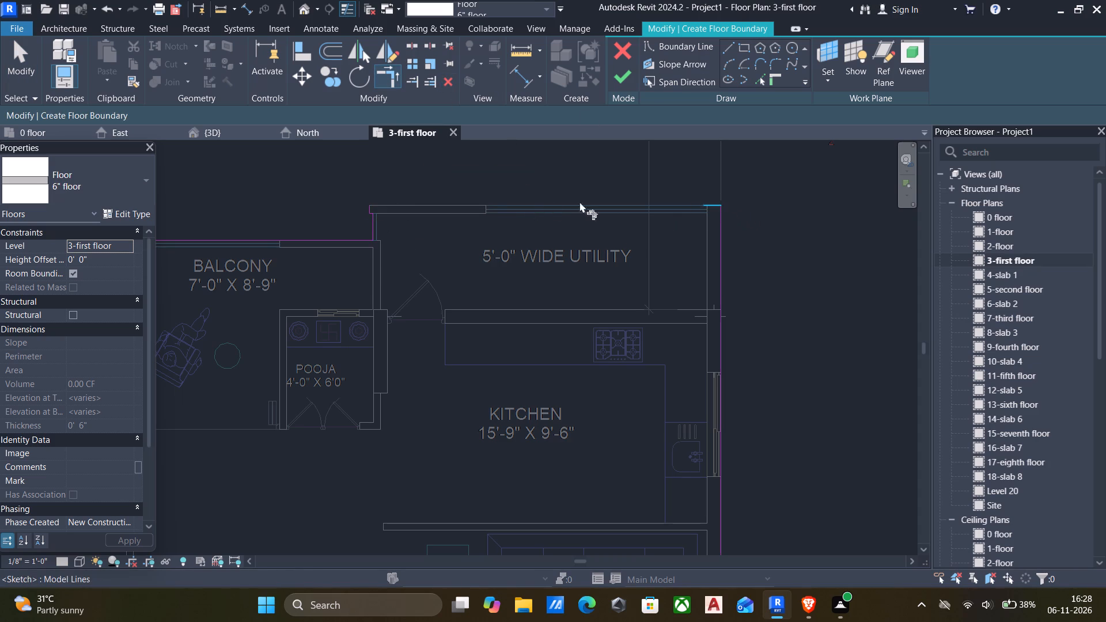
scroll(374, 207, up, 5)
click(366, 207)
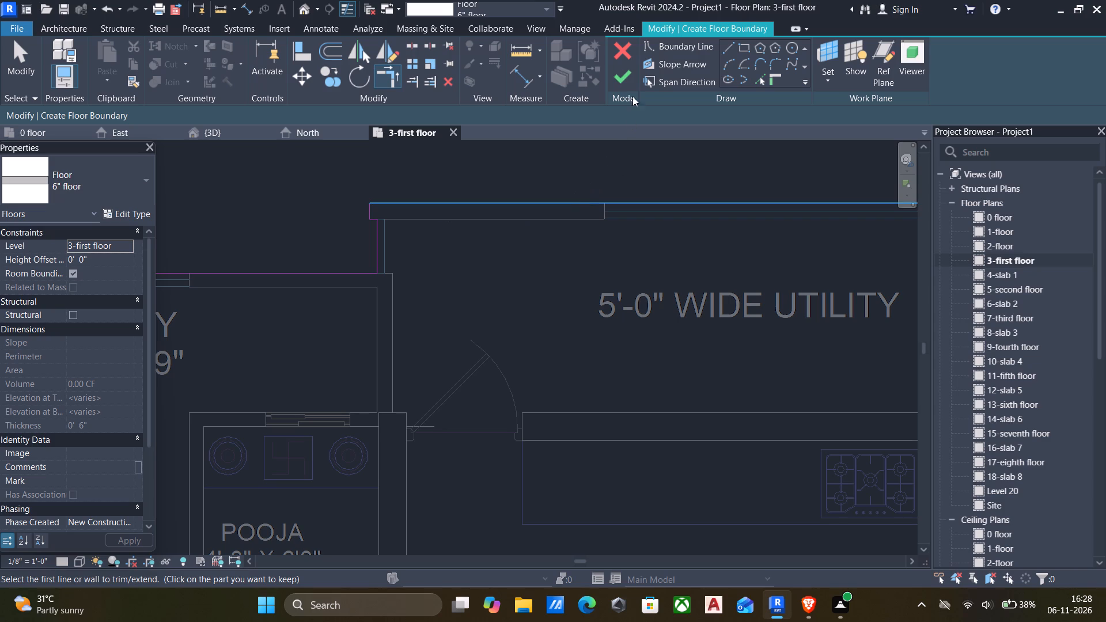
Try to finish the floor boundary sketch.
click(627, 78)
Delete the intersecting side boundary line between the 13'-1½" X 11'-10½" bedroom wall and the 11'-0" X 7'-6" balcony.
scroll(656, 246, down, 6)
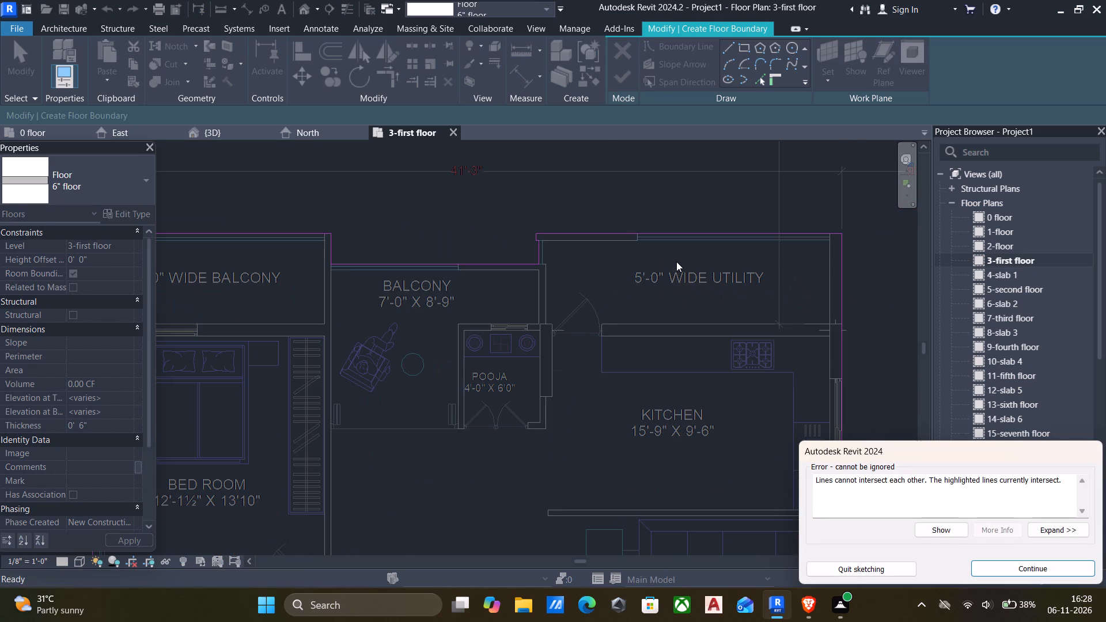
scroll(676, 261, down, 12)
middle_drag(661, 291, 454, 237)
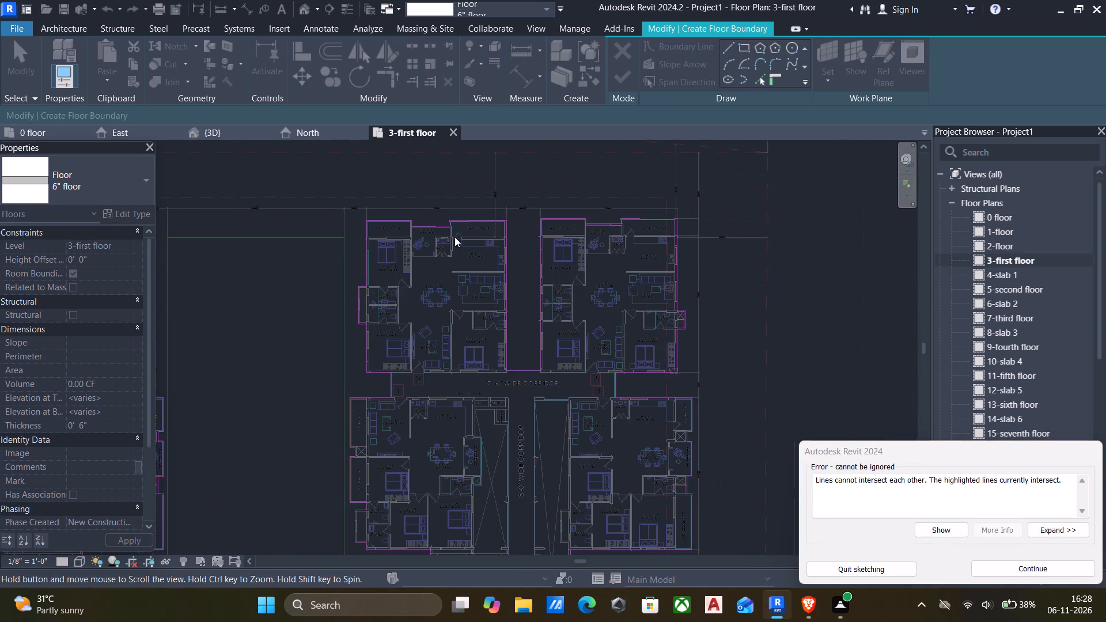
middle_drag(454, 237, 456, 237)
scroll(536, 287, down, 5)
scroll(401, 352, down, 2)
middle_drag(402, 361, 415, 295)
scroll(427, 351, up, 18)
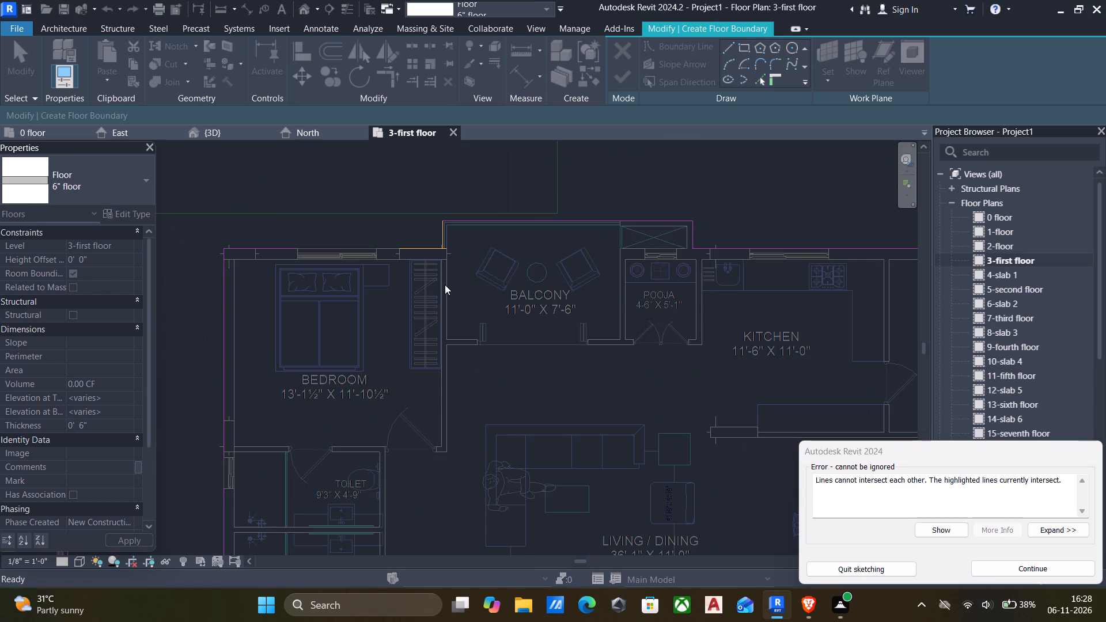
scroll(444, 265, up, 4)
scroll(448, 226, down, 3)
middle_drag(448, 230, 489, 287)
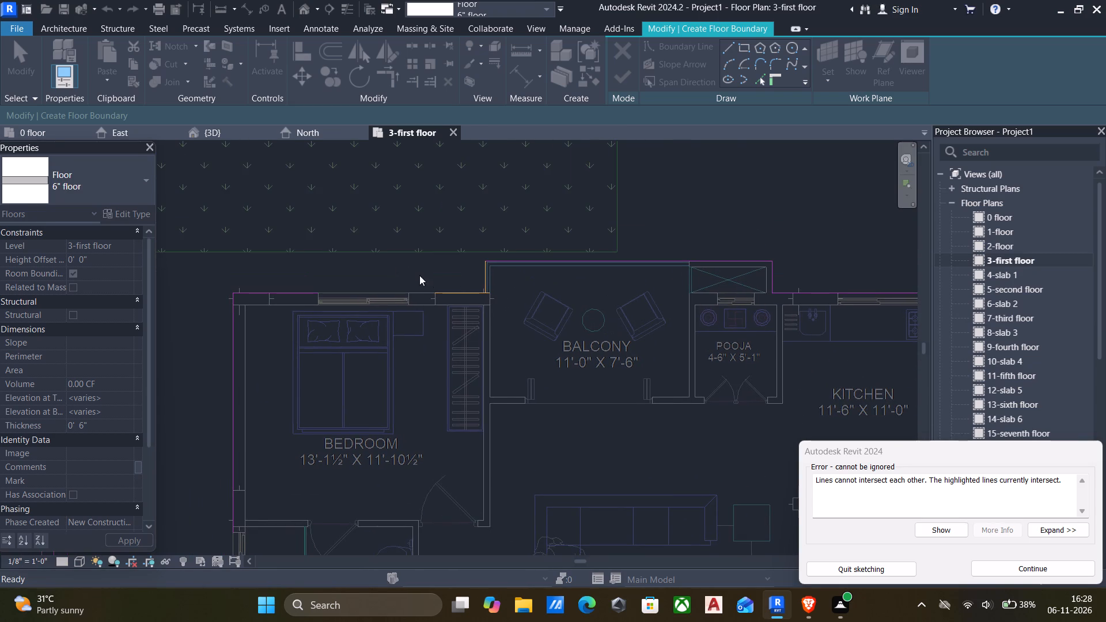
click(1038, 564)
scroll(478, 276, up, 3)
click(487, 276)
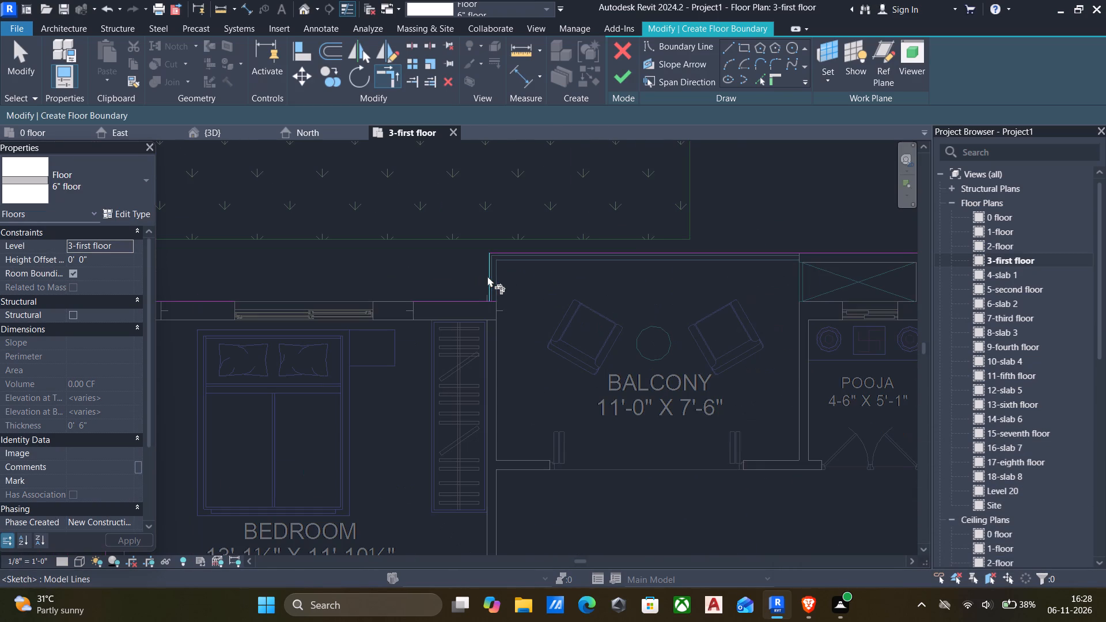
key(Delete)
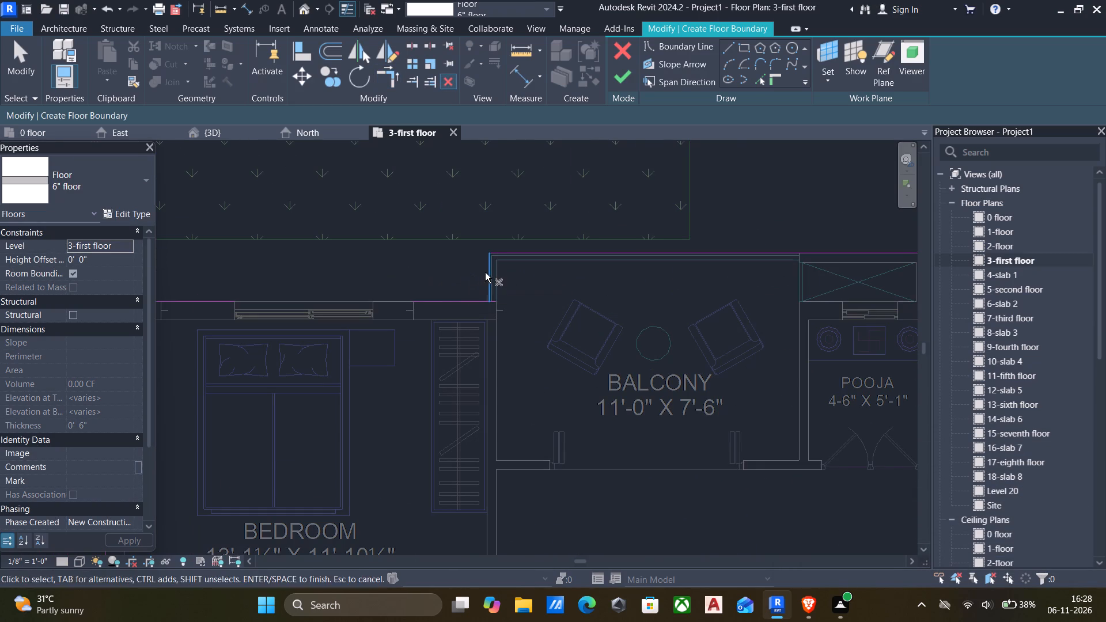
click(485, 272)
key(Delete)
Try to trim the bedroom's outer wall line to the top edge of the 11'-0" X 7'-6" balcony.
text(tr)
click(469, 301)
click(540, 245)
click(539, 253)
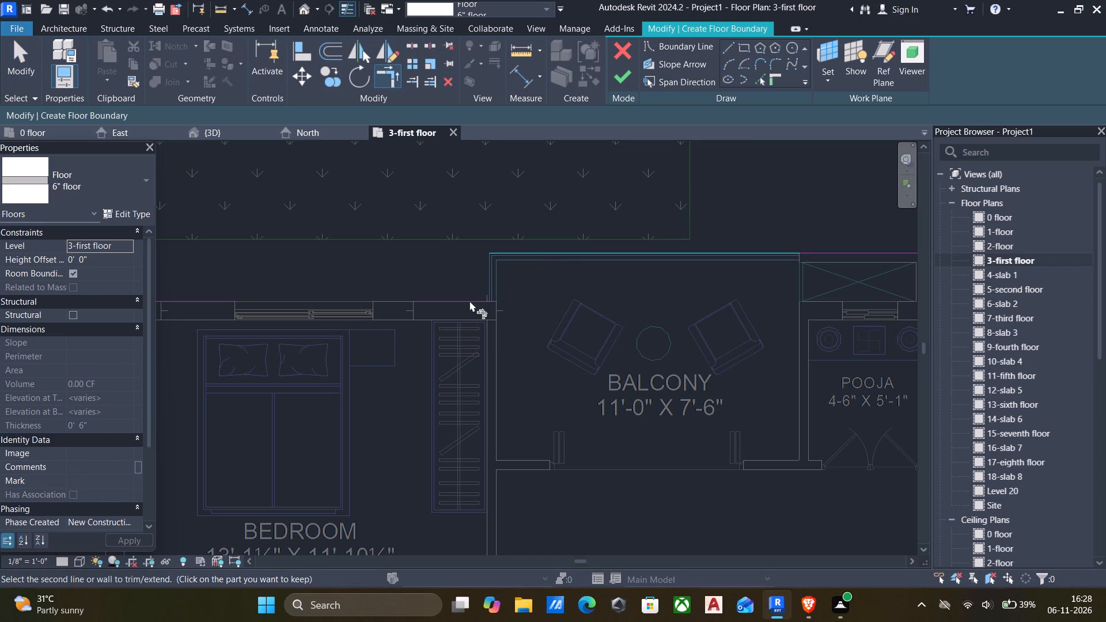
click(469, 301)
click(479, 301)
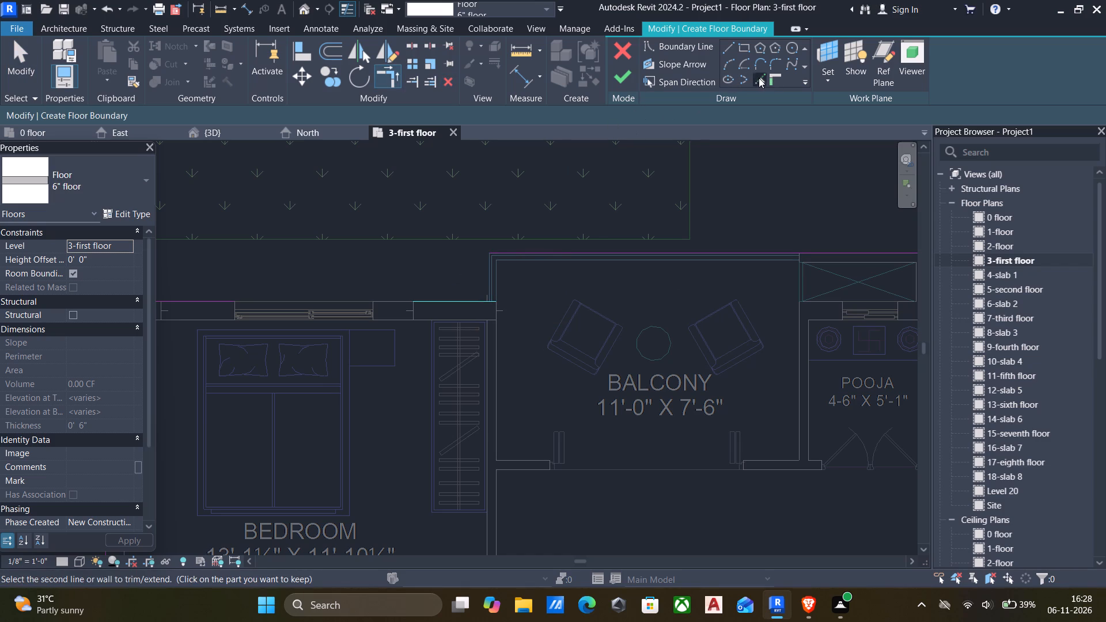
Pick the 11'-0" X 7'-6" balcony's side edge as a new boundary line and trim it into a corner with the bedroom wall line.
click(759, 78)
scroll(506, 242, up, 8)
click(472, 299)
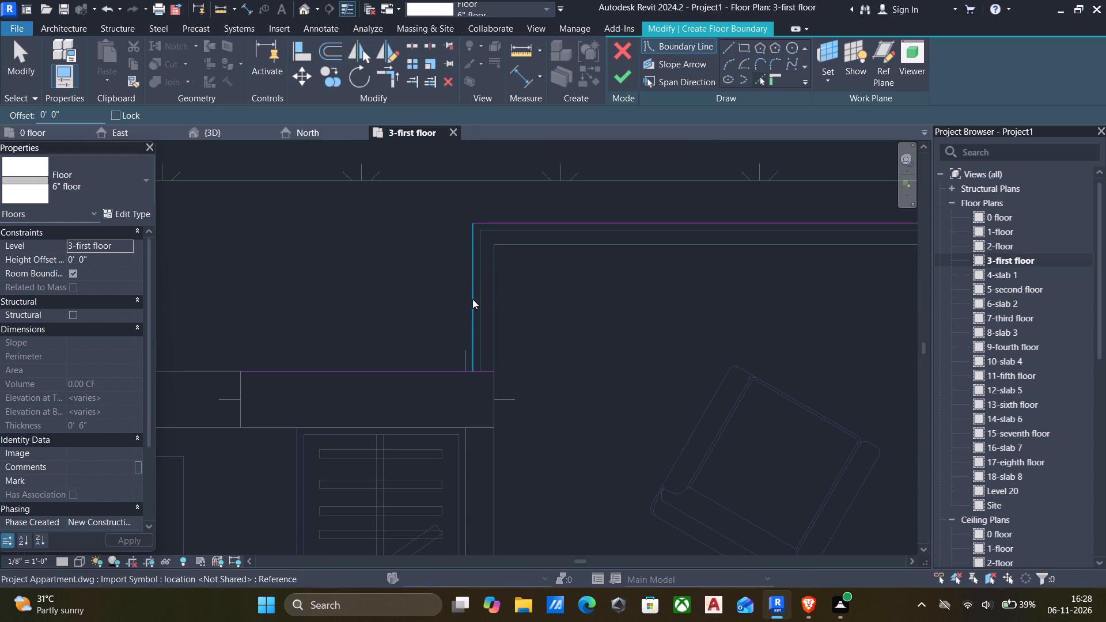
text(tr)
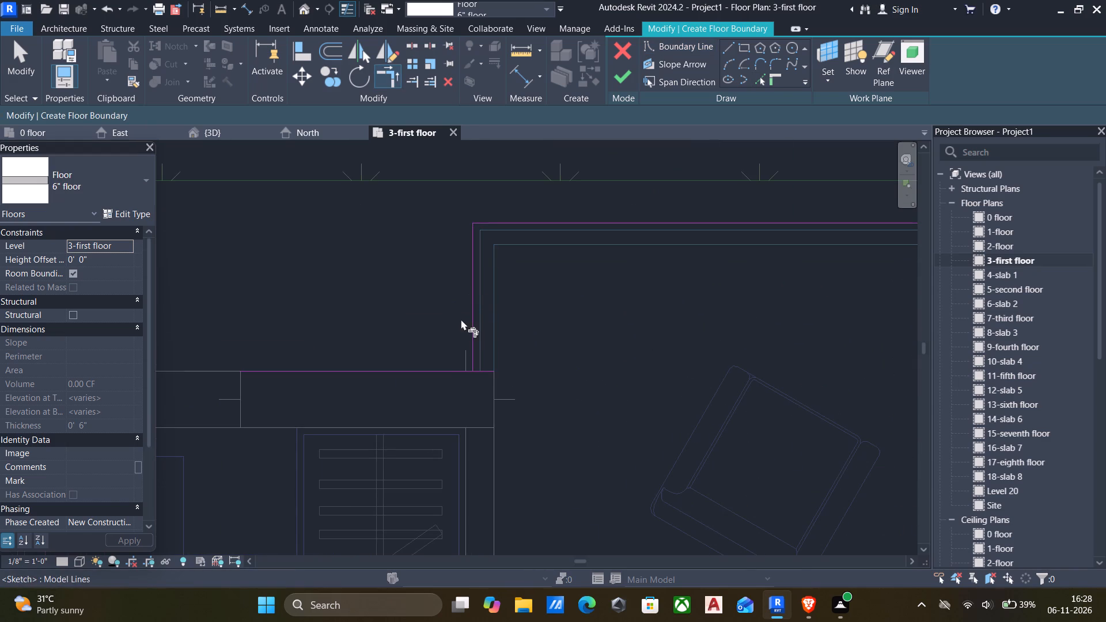
click(469, 314)
click(442, 366)
Join the outer wall line segments of the 13'-1½" X 11'-10½" bedroom across its window.
scroll(448, 367, down, 5)
middle_drag(448, 367, 460, 365)
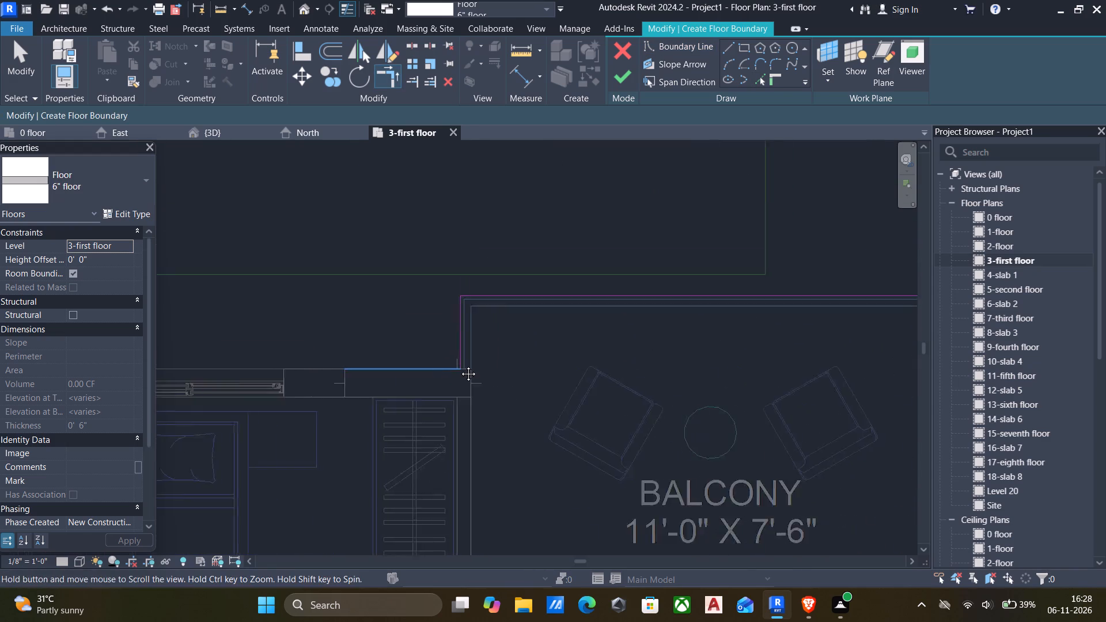
middle_drag(460, 365, 614, 336)
click(585, 333)
scroll(301, 336, down, 2)
click(243, 337)
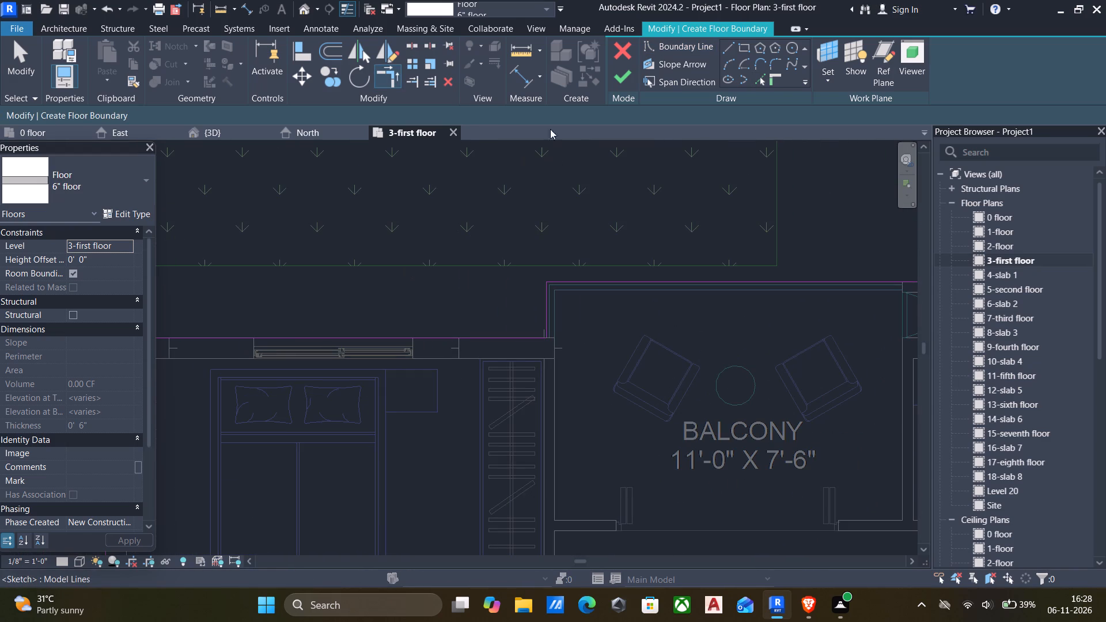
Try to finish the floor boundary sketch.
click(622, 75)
Trim the side edge of the 14'-1½" X 11'-1½" bedroom's 5'0' WIDE BALCONY into a corner with its outermost bottom edge.
scroll(574, 217, down, 6)
scroll(547, 267, down, 3)
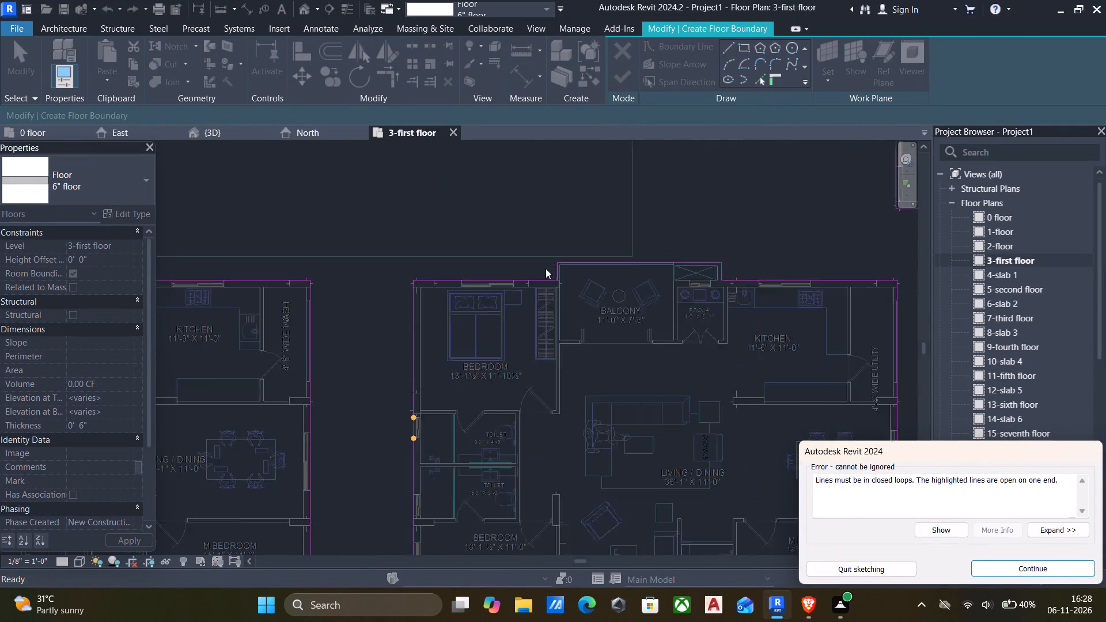
scroll(546, 268, down, 3)
scroll(493, 309, down, 7)
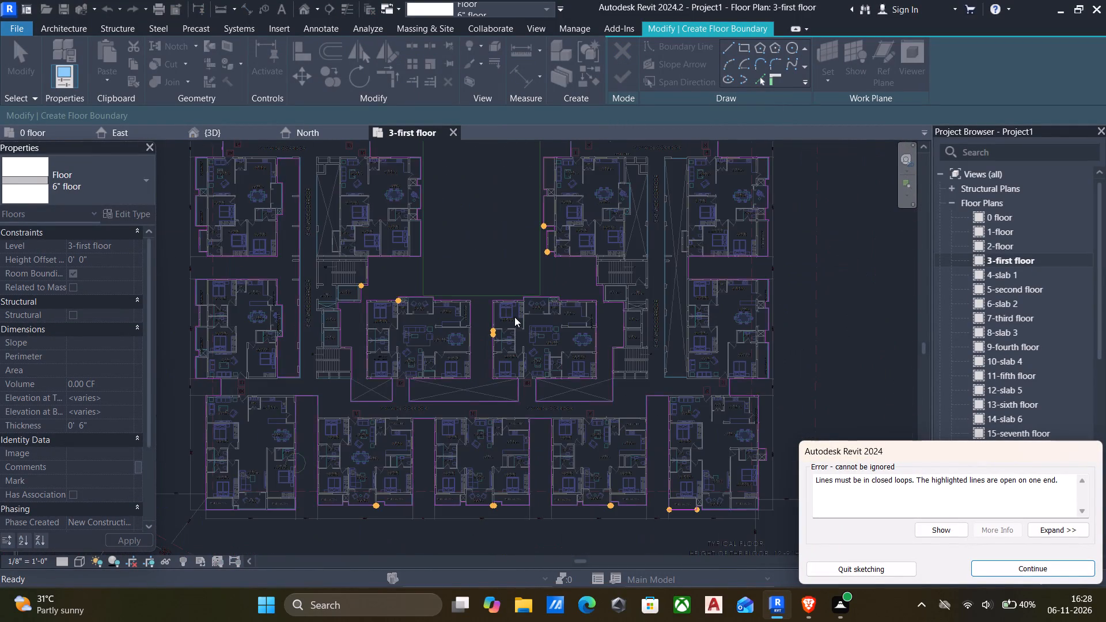
scroll(512, 317, down, 2)
scroll(525, 195, down, 1)
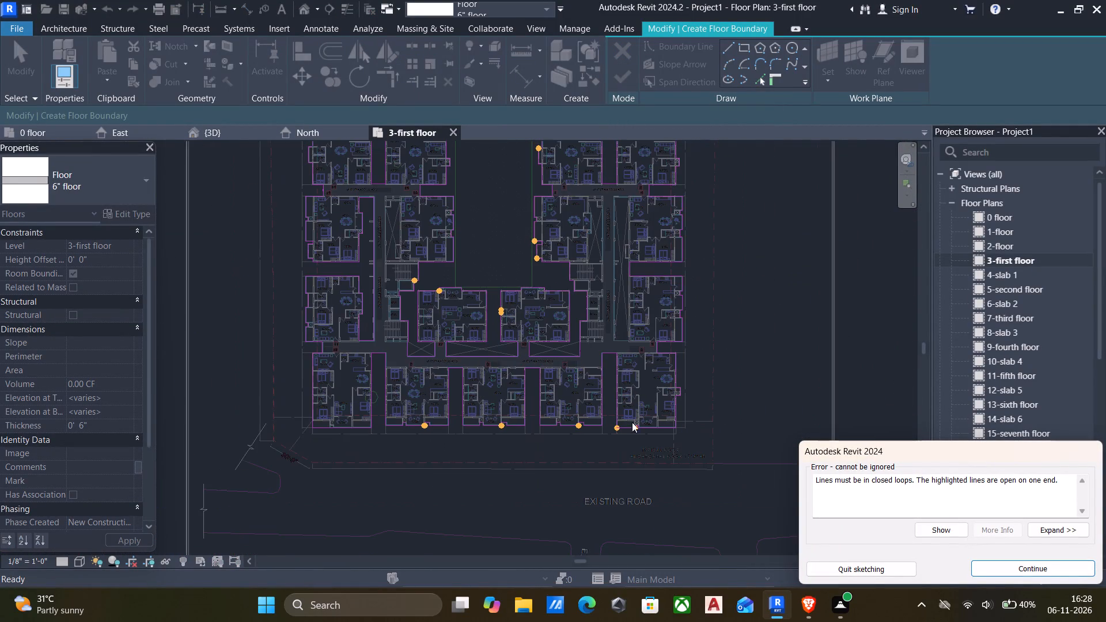
scroll(639, 456, up, 10)
scroll(616, 397, up, 5)
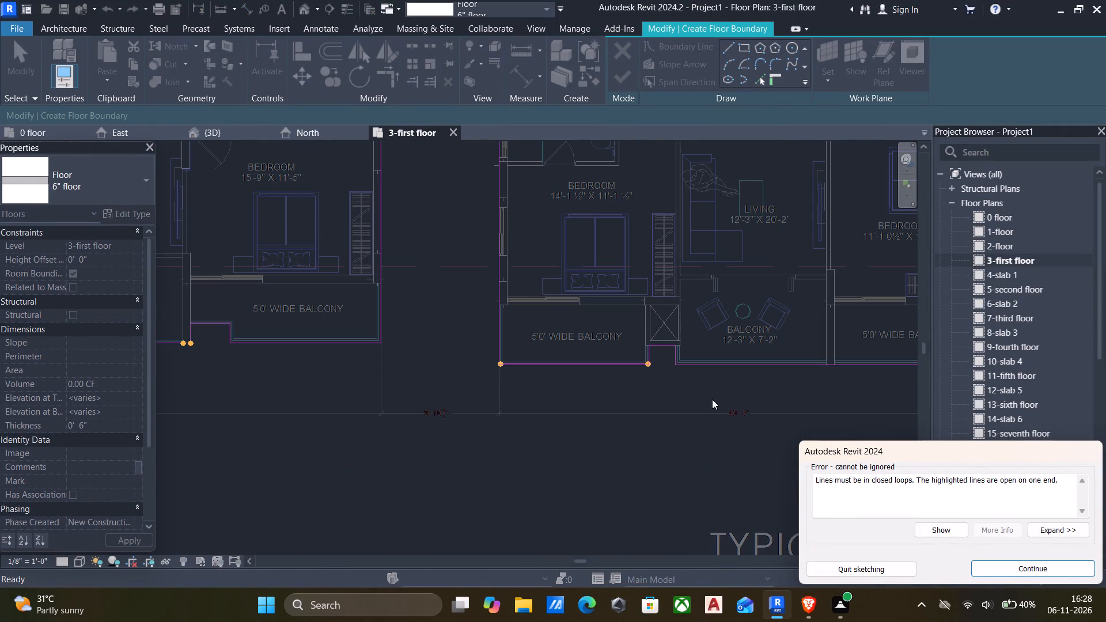
click(1050, 564)
scroll(645, 346, up, 11)
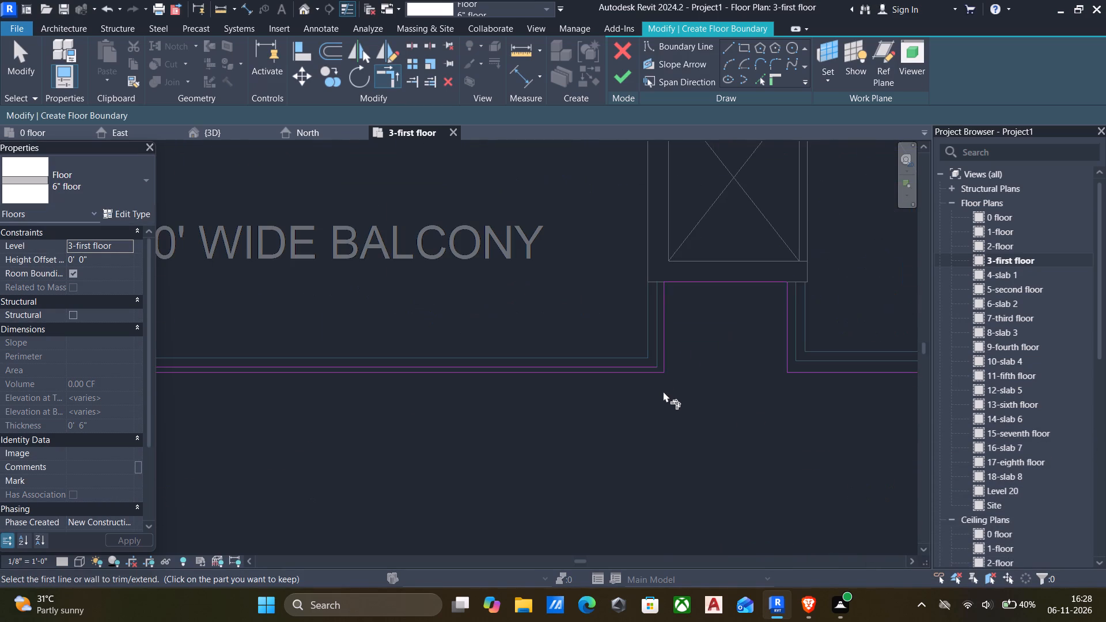
click(662, 341)
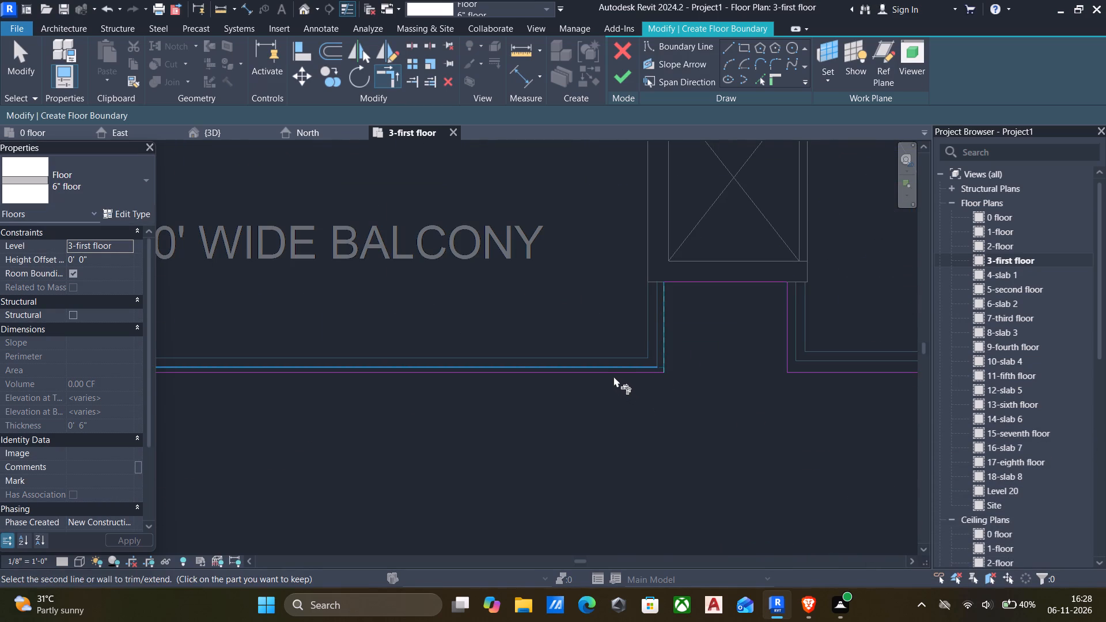
click(611, 373)
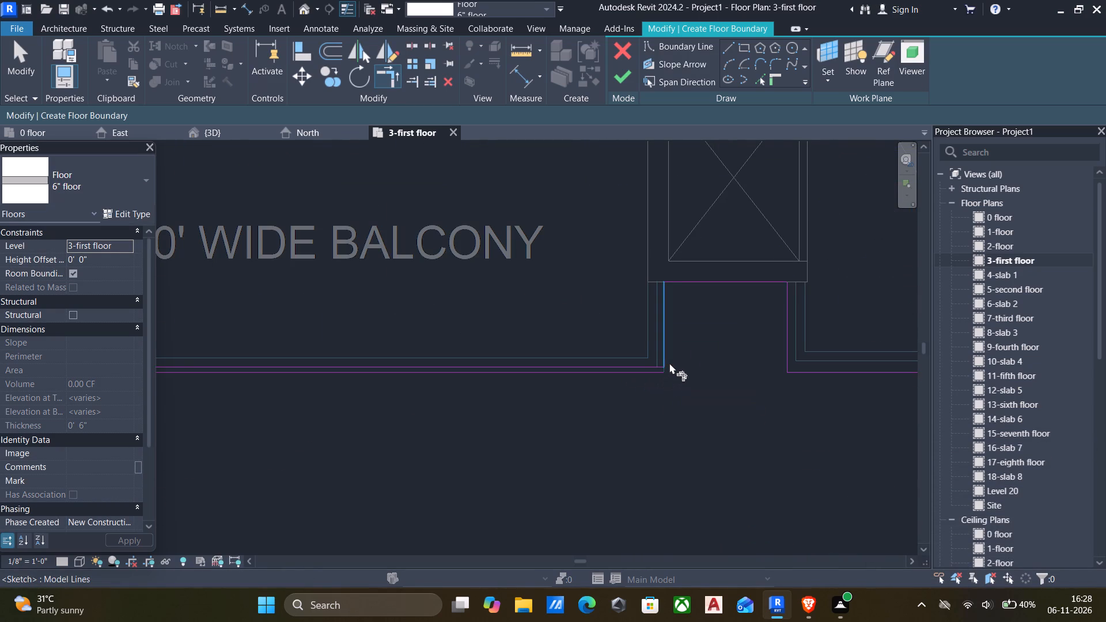
click(668, 355)
click(642, 374)
Delete the redundant inner boundary line along the bottom edge of this 5'0' WIDE BALCONY.
key(Escape)
key(Escape)
scroll(643, 368, up, 3)
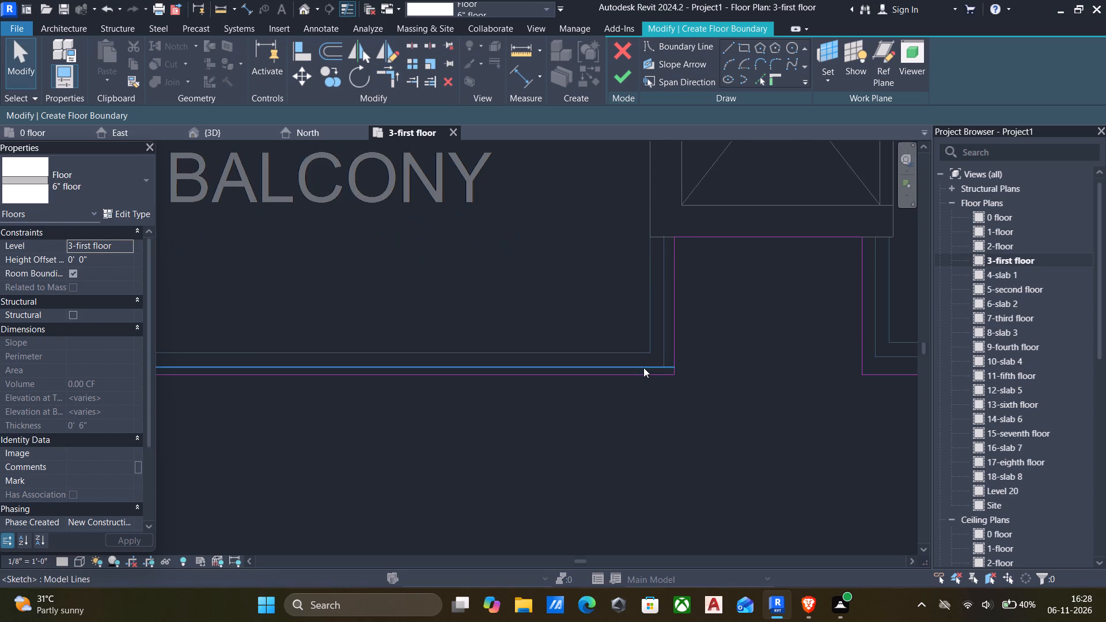
click(643, 367)
key(Delete)
Join the bottom edge of the 5'0' WIDE BALCONY to the bedroom's outer wall line at the opposite corner.
scroll(632, 386, down, 5)
middle_drag(630, 392, 819, 384)
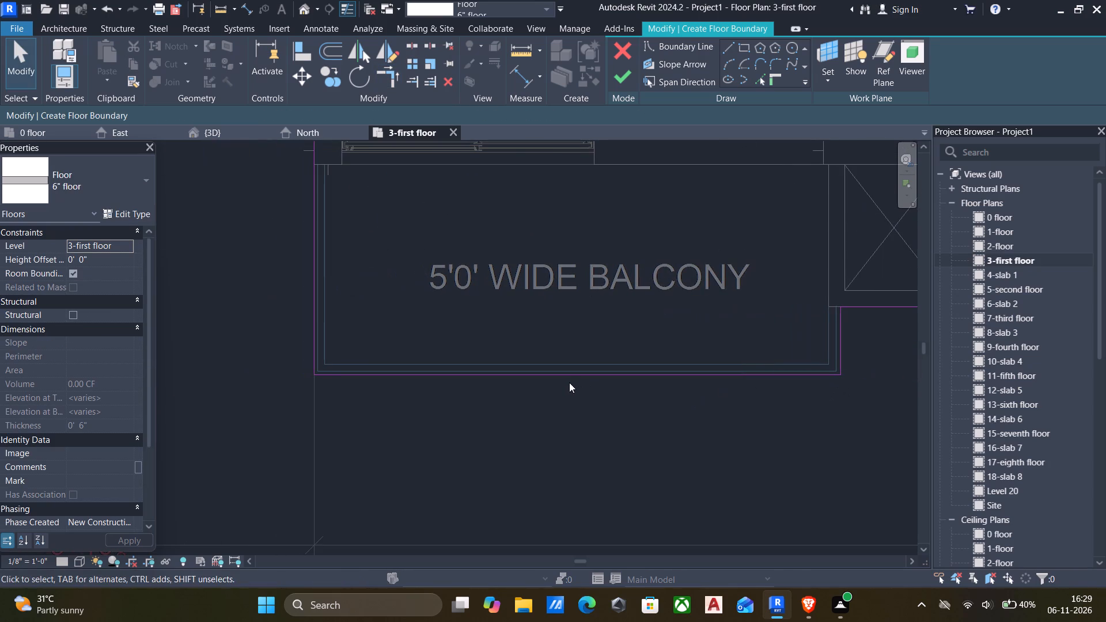
text(tr)
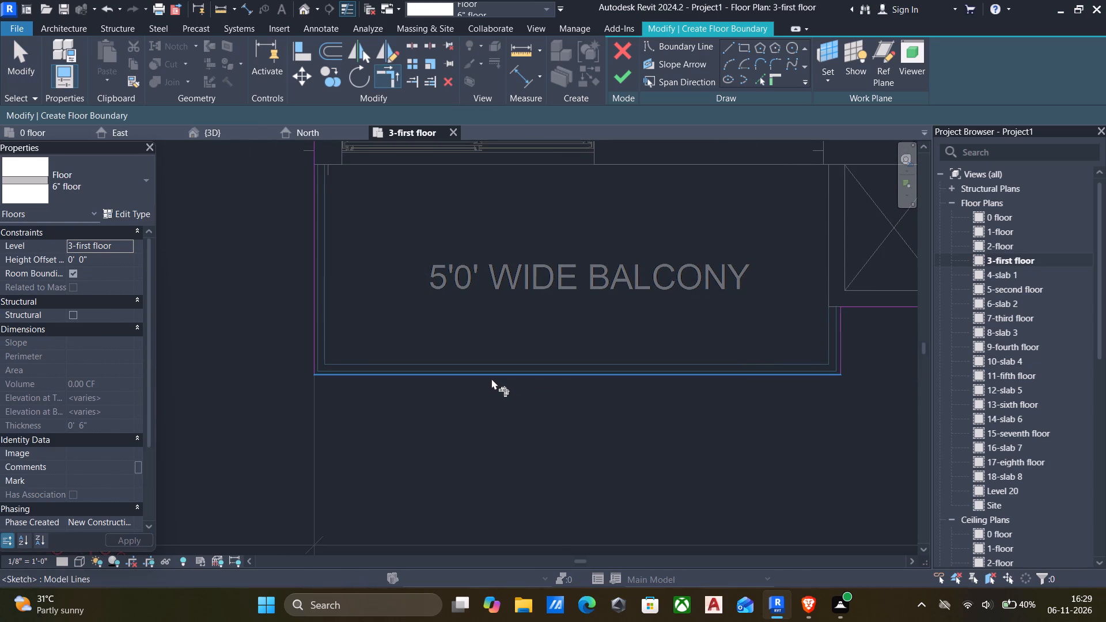
click(401, 374)
click(312, 340)
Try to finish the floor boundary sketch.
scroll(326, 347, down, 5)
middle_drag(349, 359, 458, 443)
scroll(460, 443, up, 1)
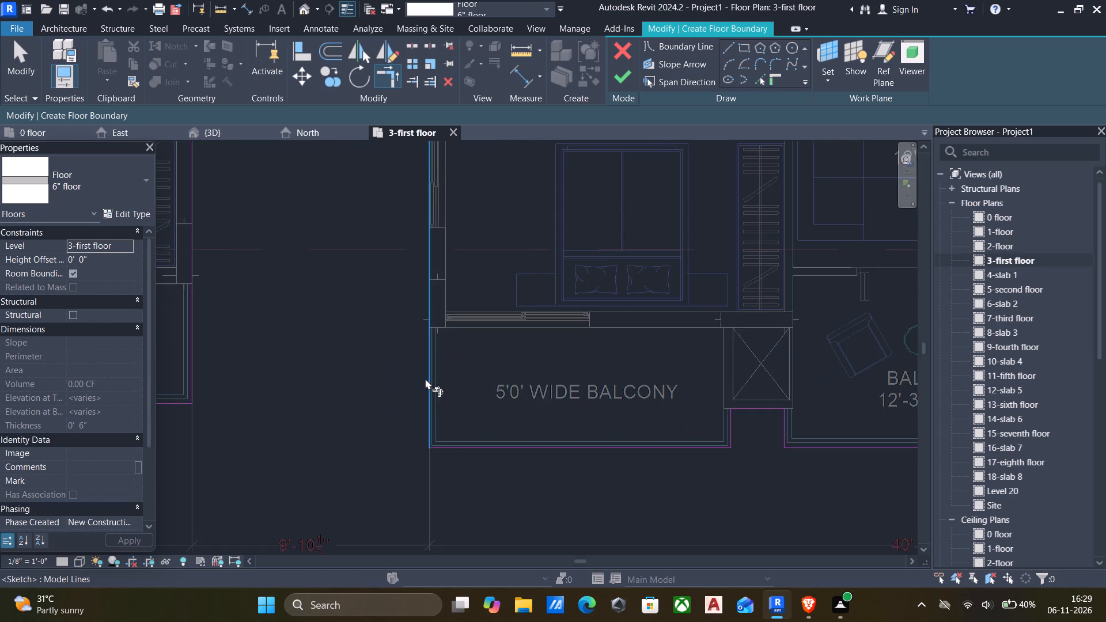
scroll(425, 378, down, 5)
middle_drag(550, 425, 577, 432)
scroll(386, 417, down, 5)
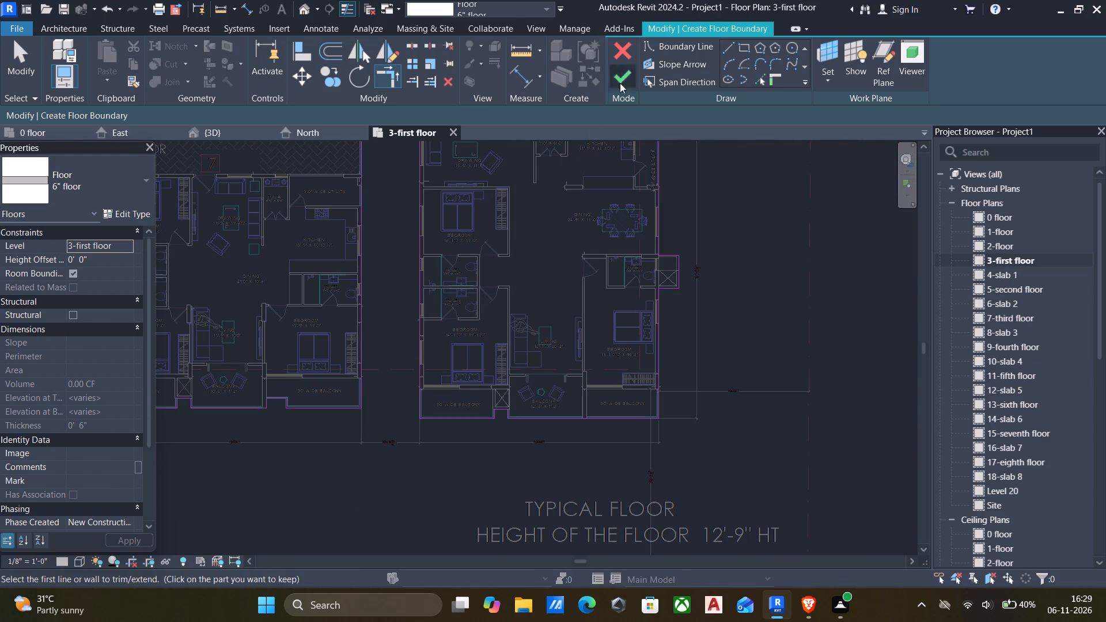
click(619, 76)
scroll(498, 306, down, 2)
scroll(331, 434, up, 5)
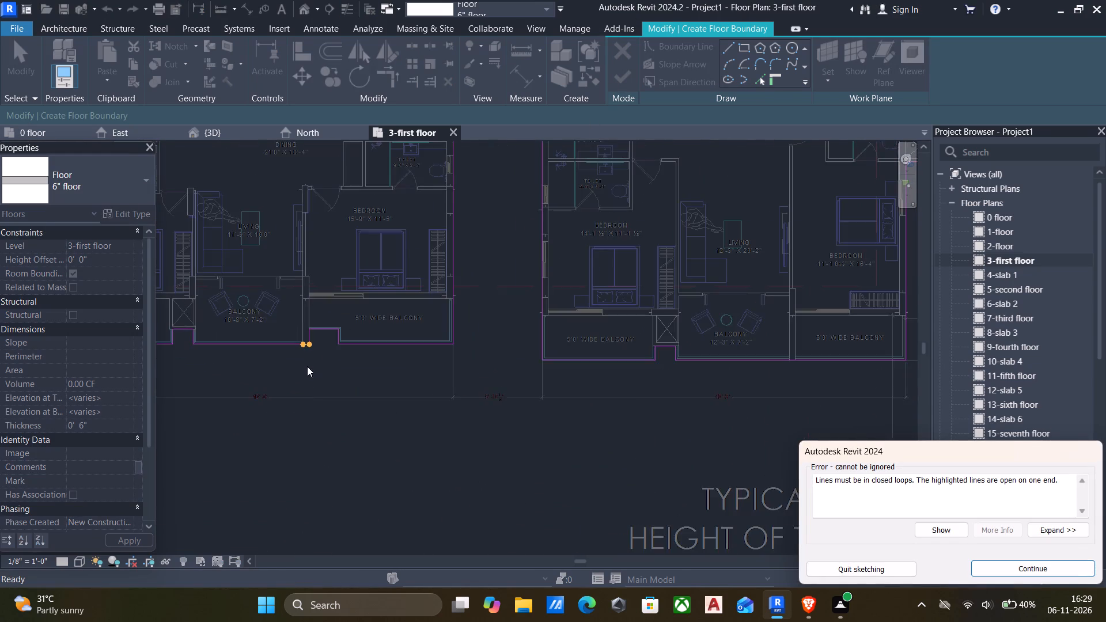
Trim the bottom edge of the 10'-8" X 7'-2" BALCONY into a corner with the recess side edge beside the 5'0' WIDE BALCONY.
scroll(306, 363, up, 4)
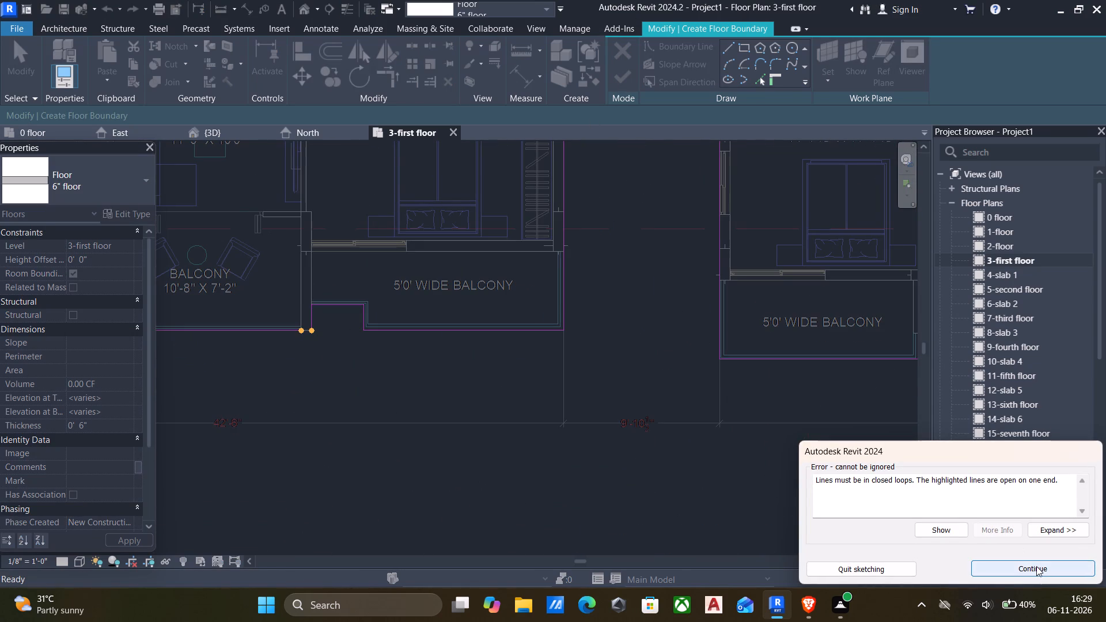
click(1036, 566)
scroll(294, 336, up, 3)
click(294, 332)
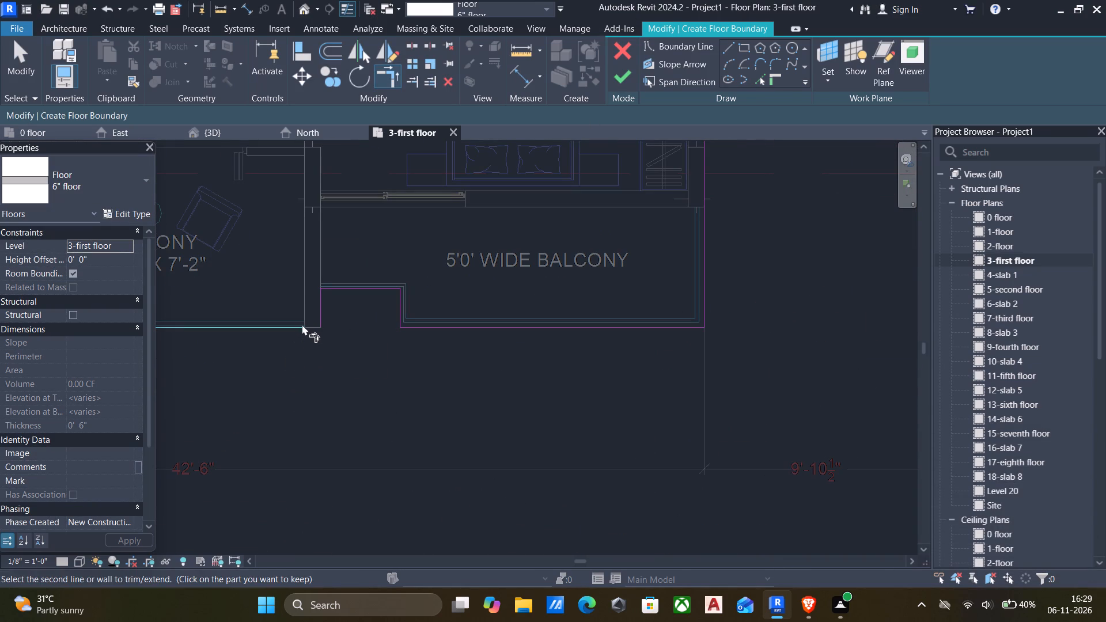
click(318, 309)
Try to finish the floor boundary sketch and locate the next open line ends.
click(612, 81)
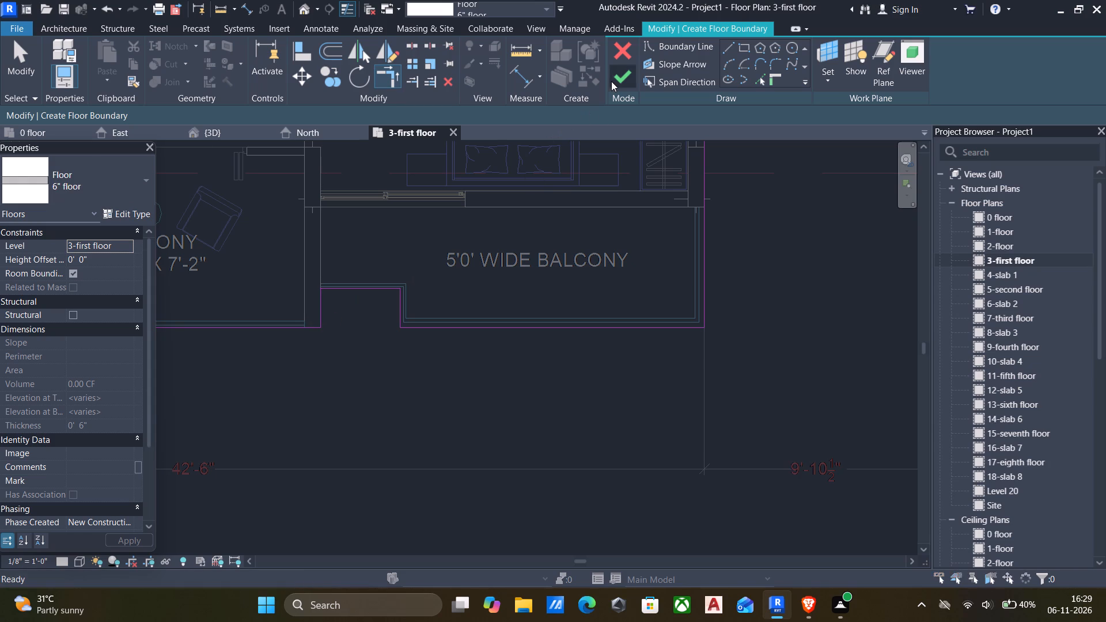
scroll(576, 276, down, 12)
scroll(173, 358, up, 6)
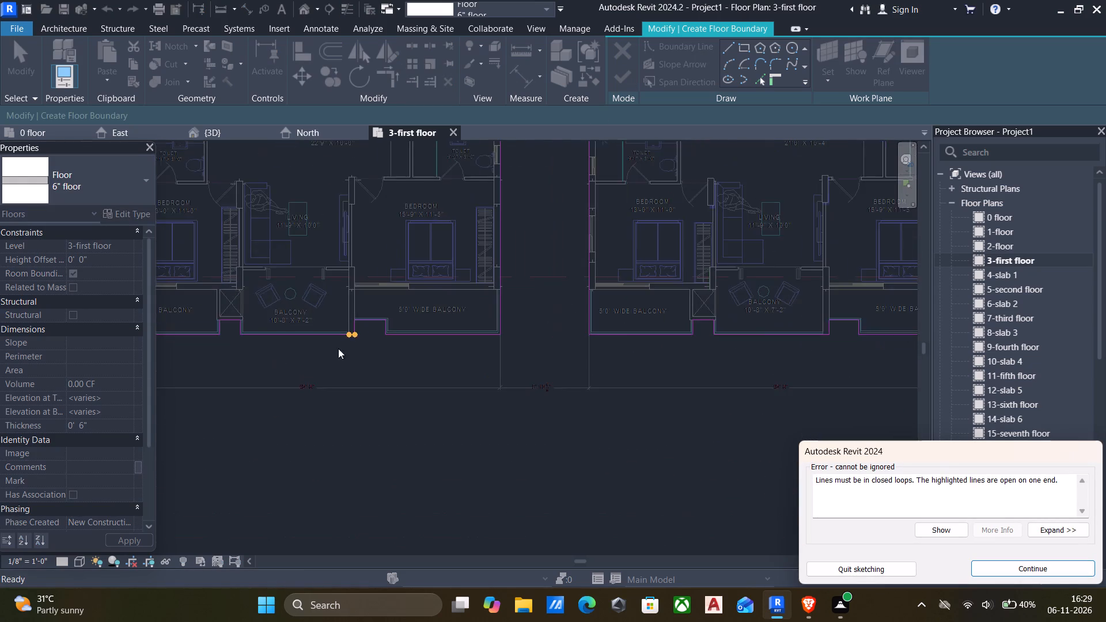
scroll(338, 348, up, 10)
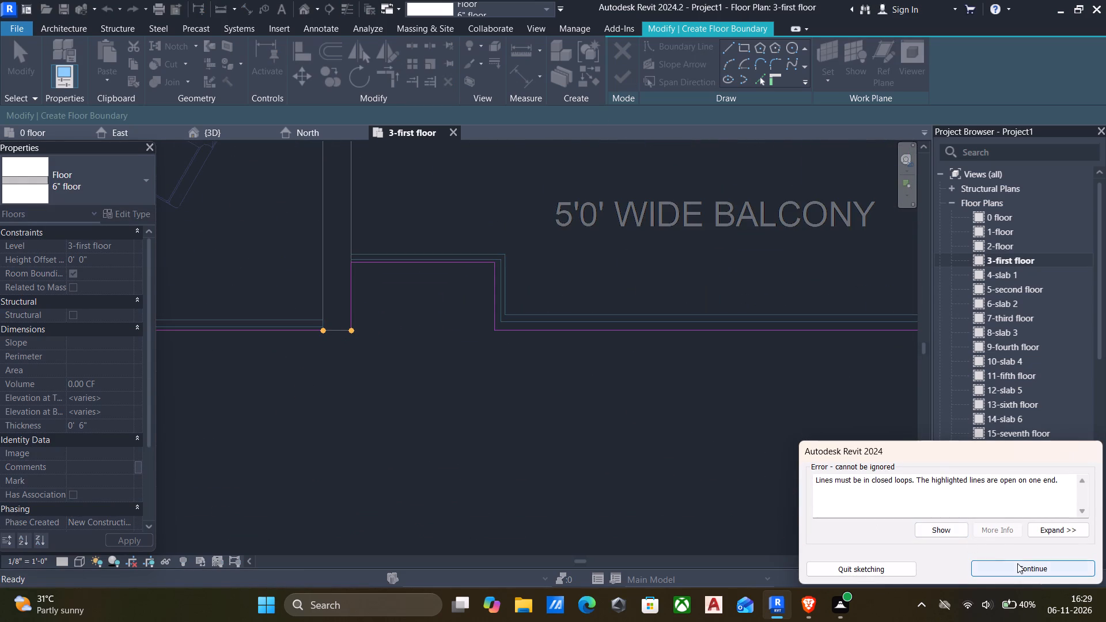
click(1017, 563)
Join the BALCONY's bottom edge to the recess side edge of the 5'0' WIDE BALCONY in the bottom row's centre unit.
key(t)
key(r)
click(241, 331)
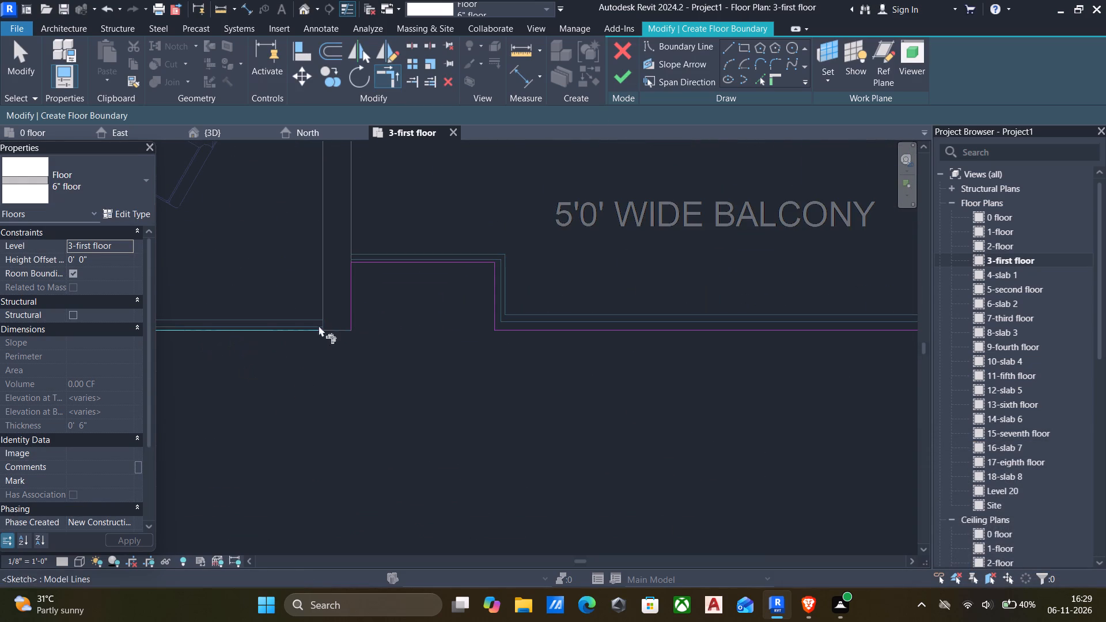
click(353, 304)
scroll(362, 321, down, 7)
middle_drag(388, 339, 437, 350)
scroll(651, 373, down, 5)
scroll(337, 361, up, 2)
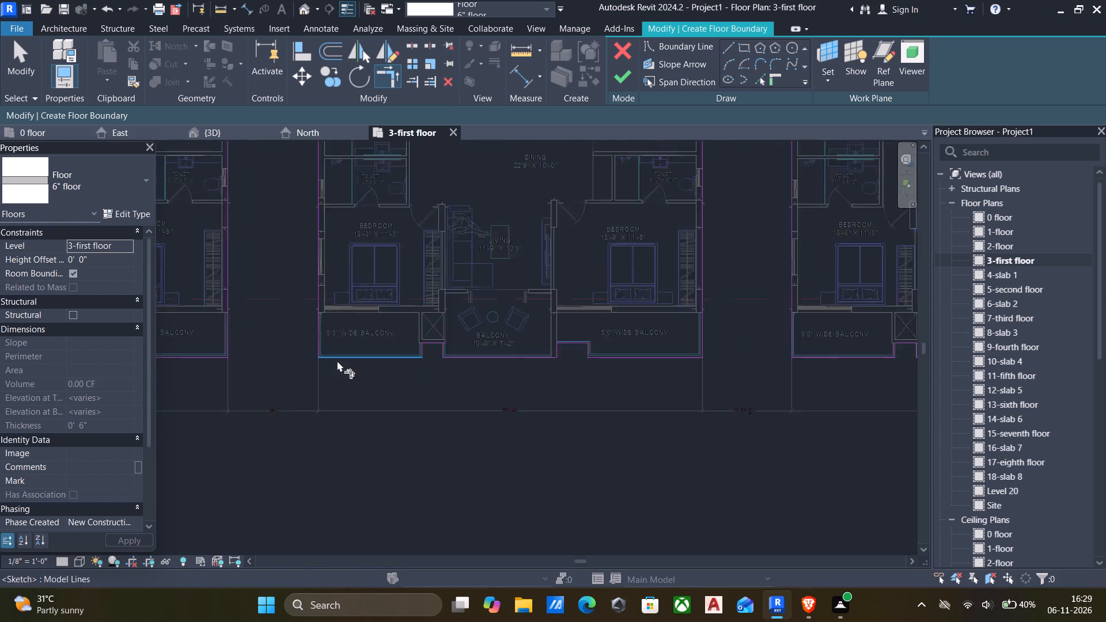
scroll(337, 361, up, 4)
Try to finish the floor boundary sketch again and locate the next open corner along the bottom row.
click(627, 70)
scroll(585, 211, down, 6)
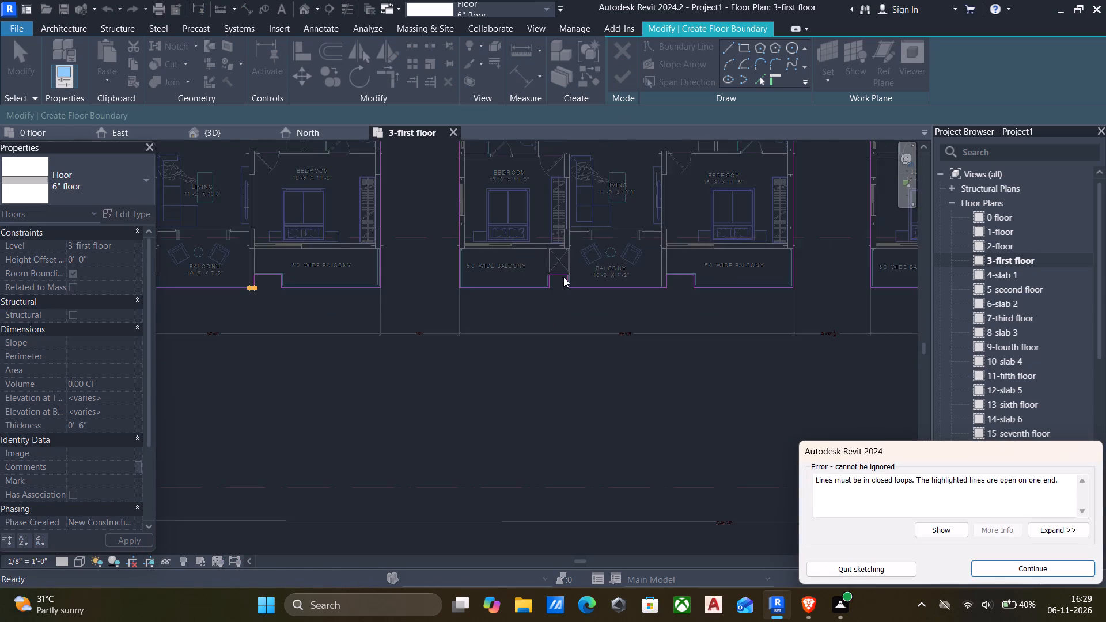
scroll(563, 277, down, 6)
scroll(417, 274, up, 6)
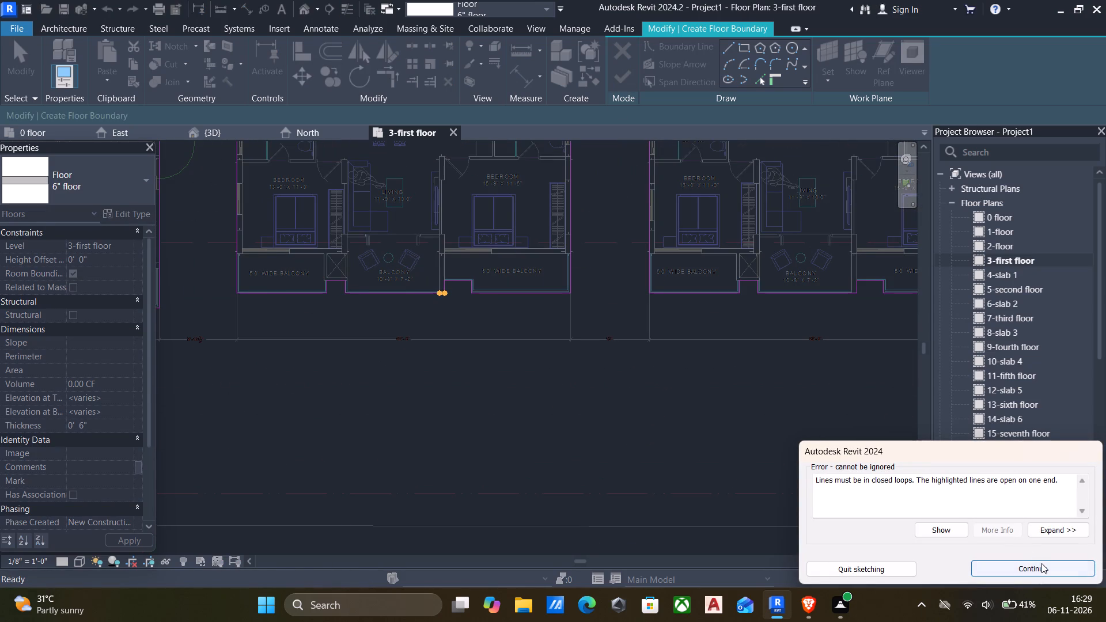
click(1041, 563)
Join the 10'-8" X 7'-2" BALCONY's bottom edge to the adjacent recess side edge in the next bottom-row unit.
scroll(377, 296, up, 8)
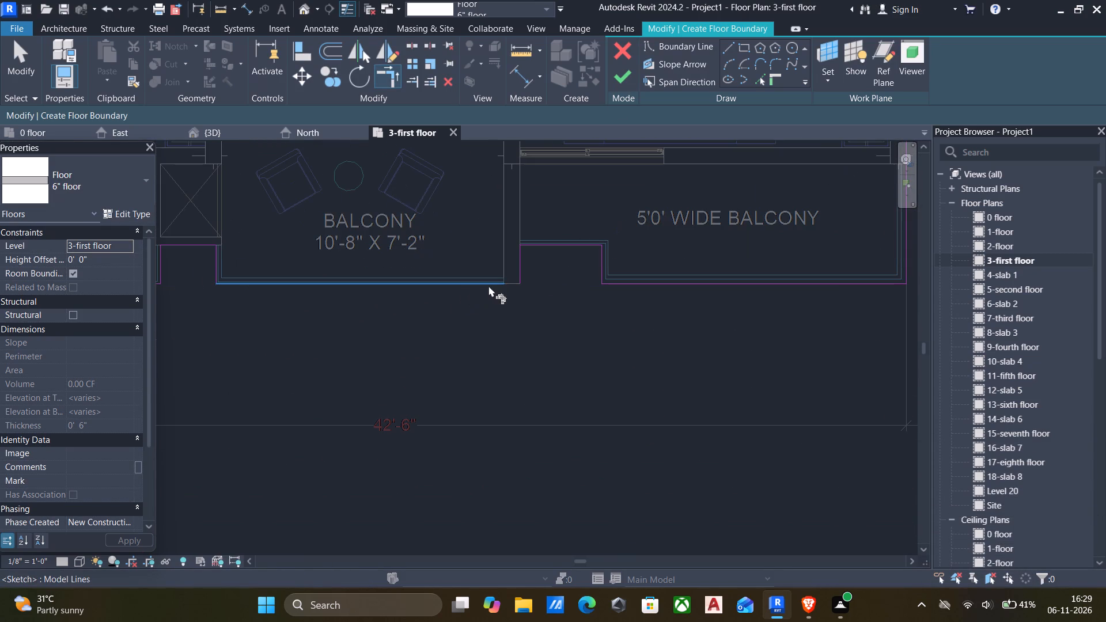
click(488, 286)
click(520, 263)
scroll(525, 270, down, 14)
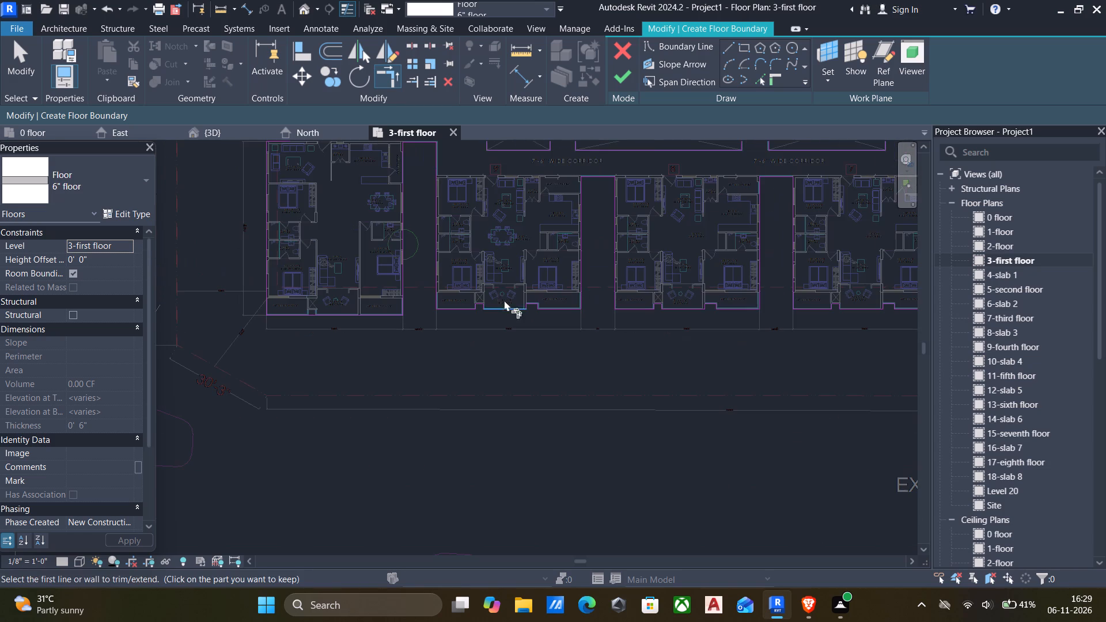
Try to finish the floor boundary sketch and locate the remaining open ends around units 17 and 18.
click(624, 83)
scroll(532, 372, down, 5)
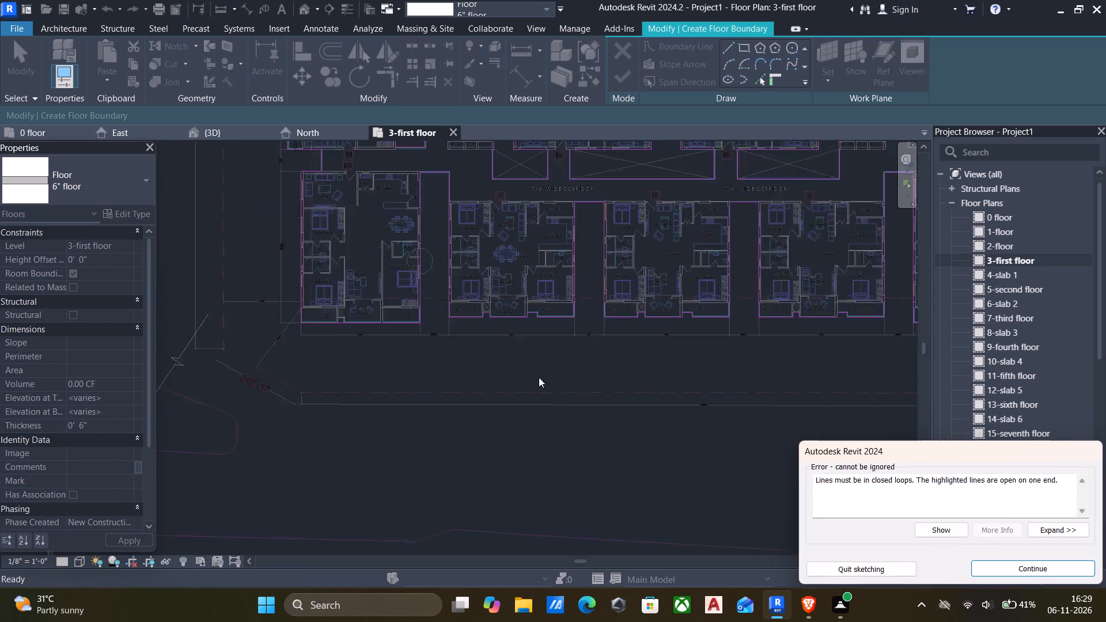
scroll(539, 377, down, 2)
scroll(570, 292, down, 4)
middle_drag(550, 300, 535, 308)
scroll(534, 303, up, 6)
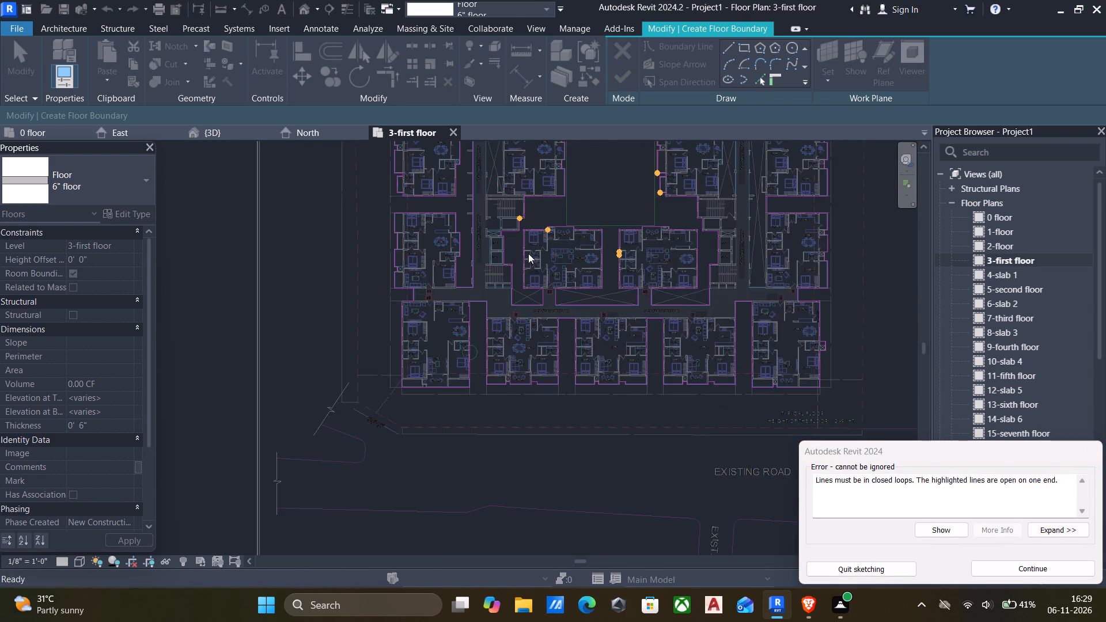
scroll(532, 244, up, 1)
scroll(594, 291, down, 1)
scroll(605, 295, up, 5)
middle_drag(619, 274, 597, 316)
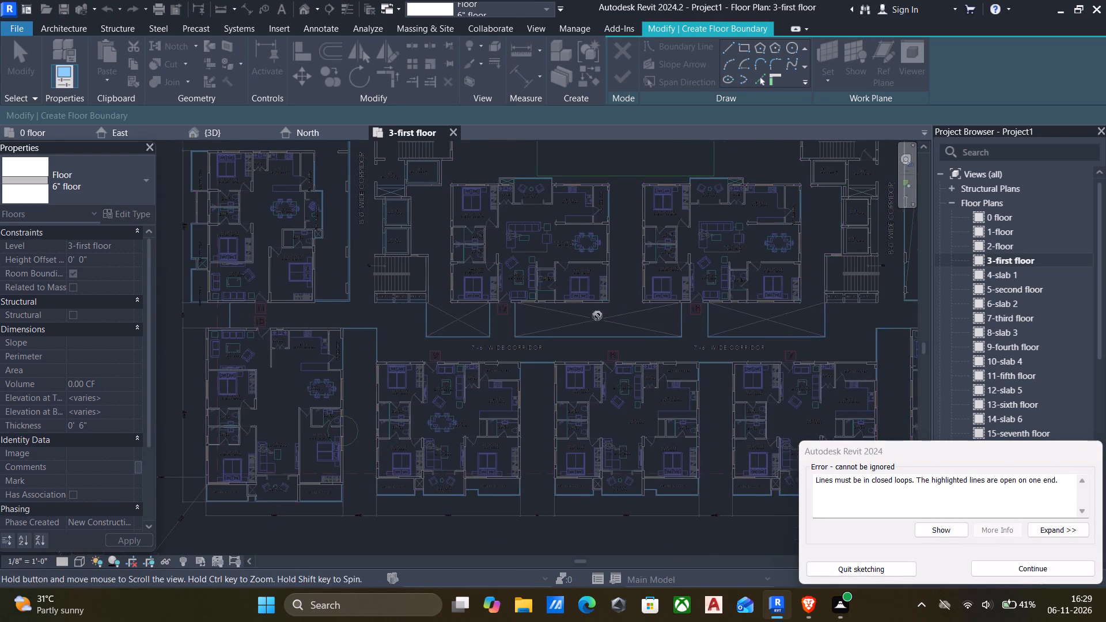
middle_drag(597, 316, 589, 337)
scroll(608, 308, up, 4)
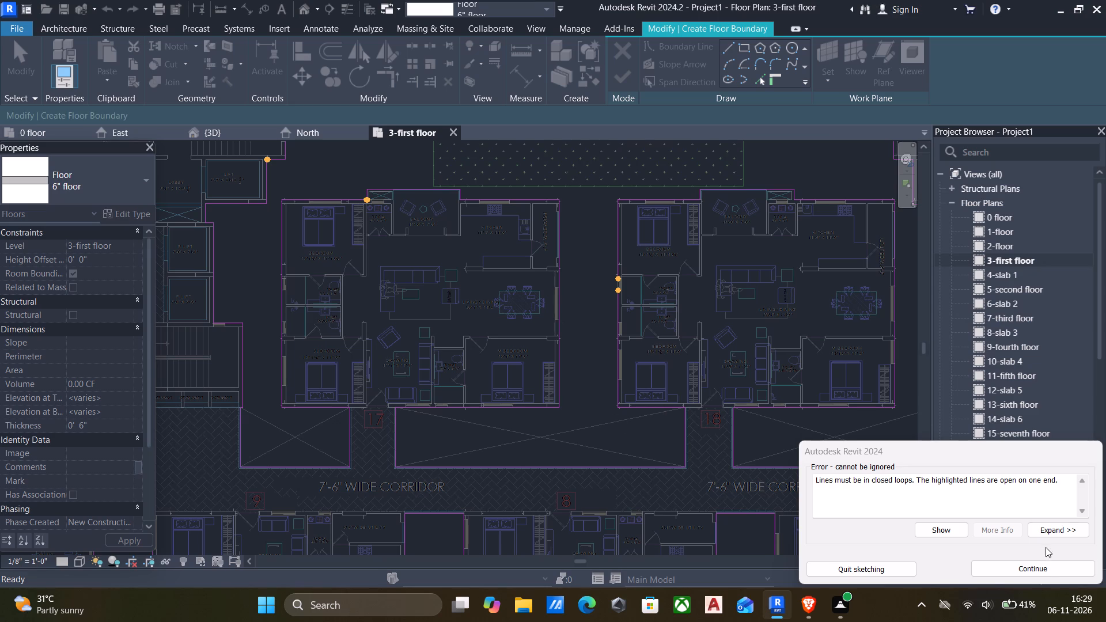
click(1046, 563)
Close the gap in unit 18's outer side boundary between the bedroom and the toilets with Trim/Extend to Corner.
scroll(647, 242, up, 2)
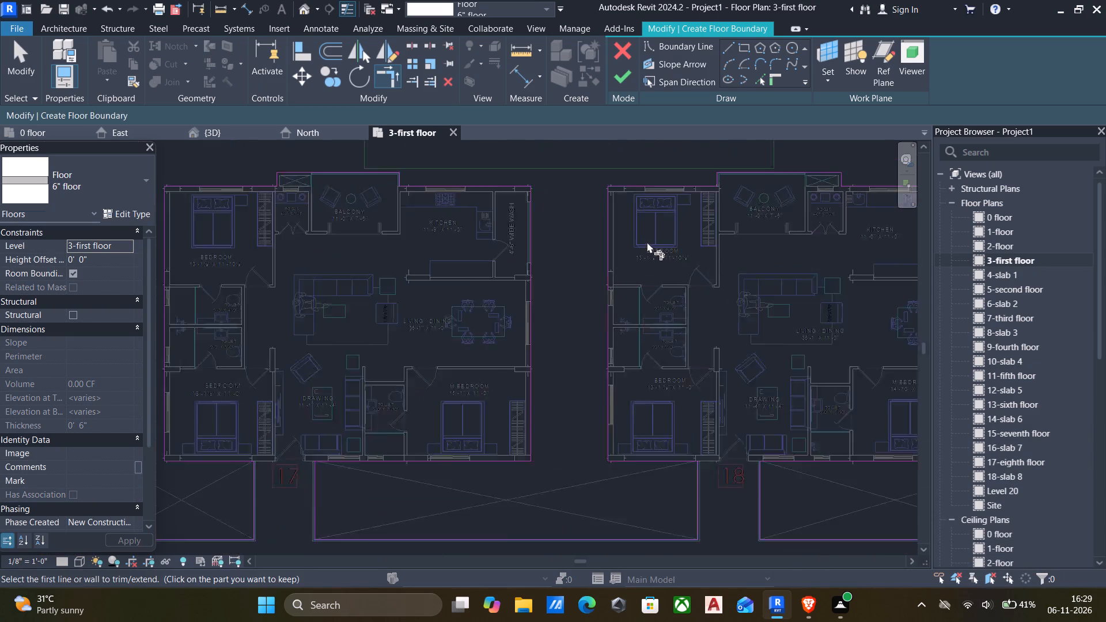
scroll(647, 242, up, 1)
click(596, 256)
click(604, 333)
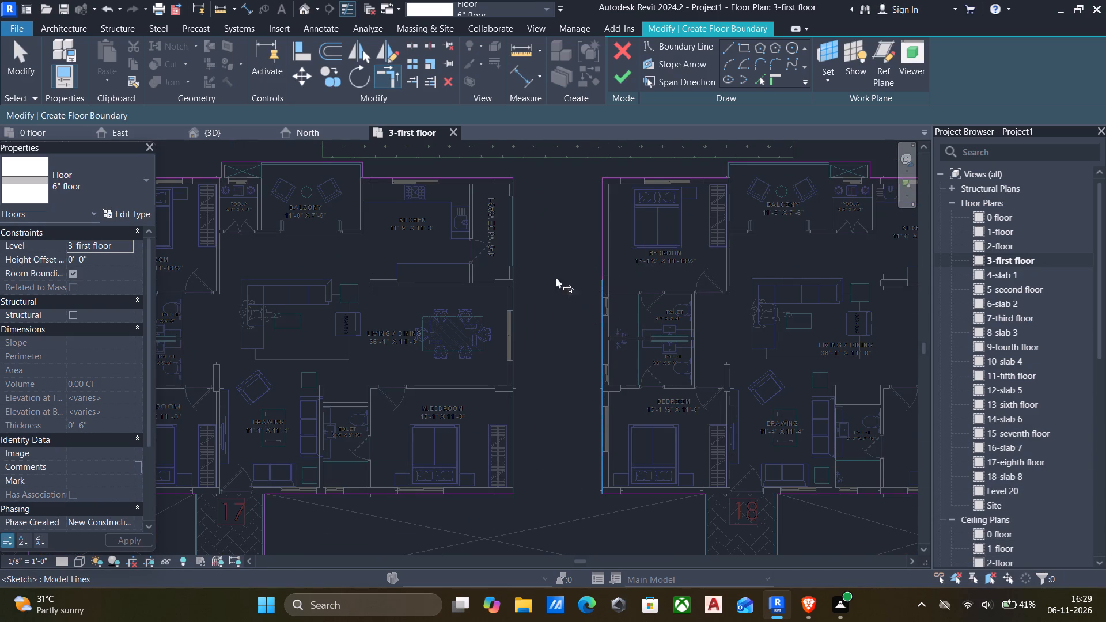
Extend the top boundary of unit 17's 13'-1½" X 11'-10½" BEDROOM into a corner with the side edge of the shaft above the POOJA.
scroll(377, 172, up, 9)
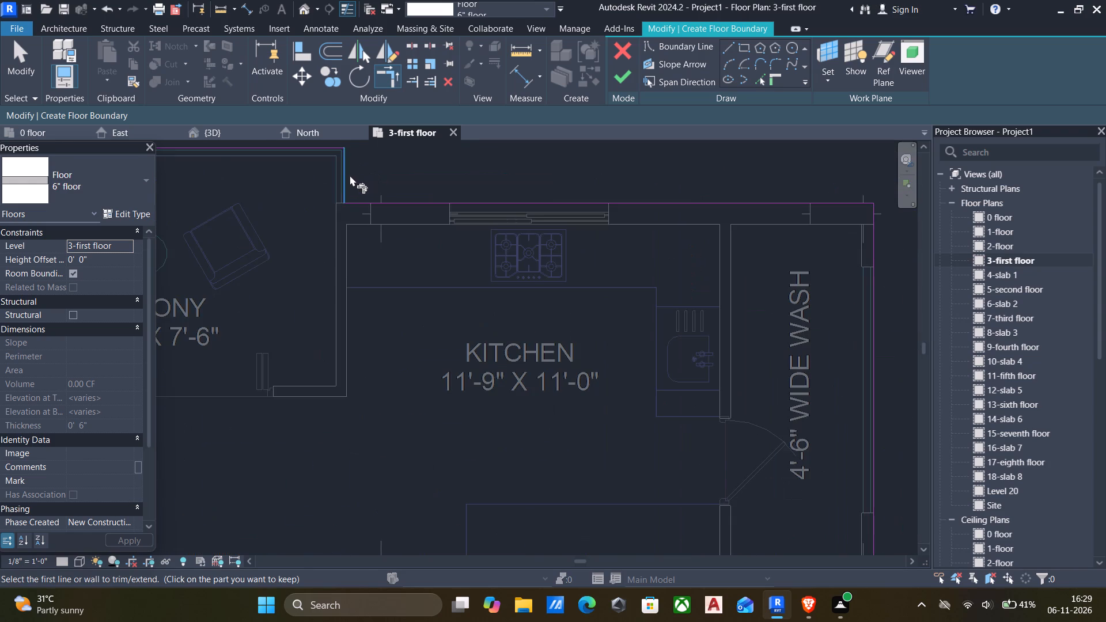
scroll(353, 185, down, 2)
middle_drag(358, 195, 455, 323)
scroll(370, 306, down, 4)
middle_drag(394, 321, 588, 354)
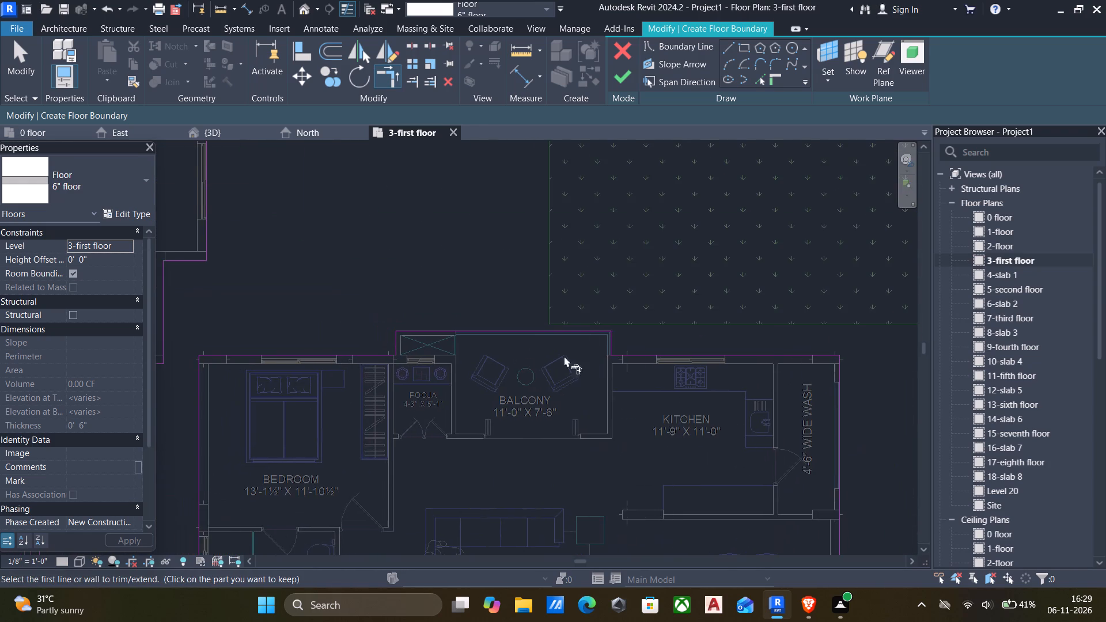
middle_drag(433, 348, 628, 389)
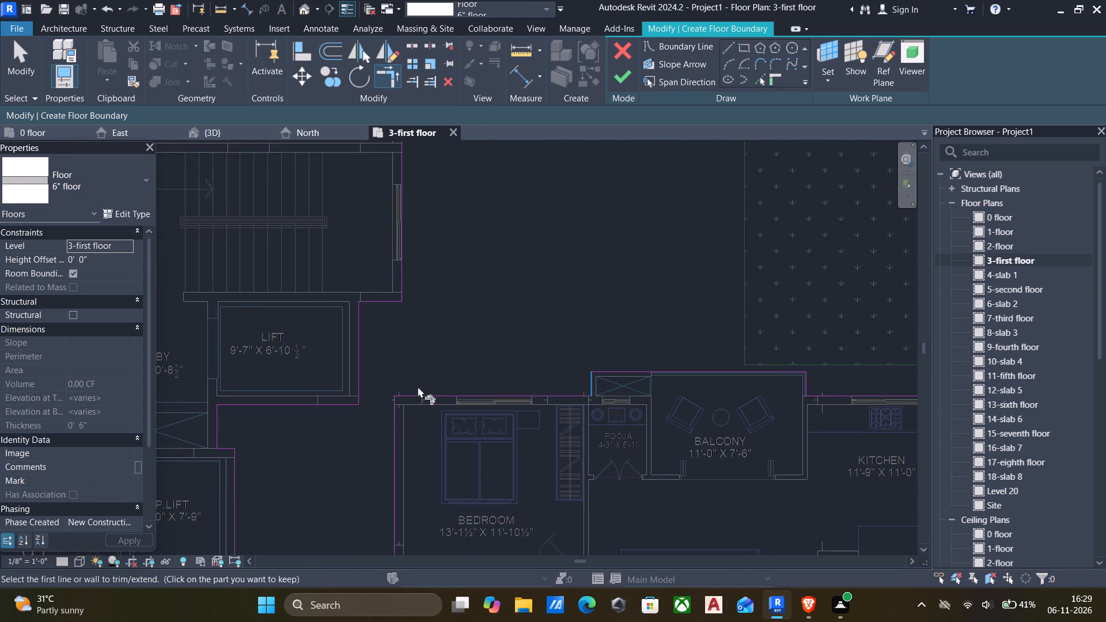
scroll(579, 397, up, 6)
click(567, 395)
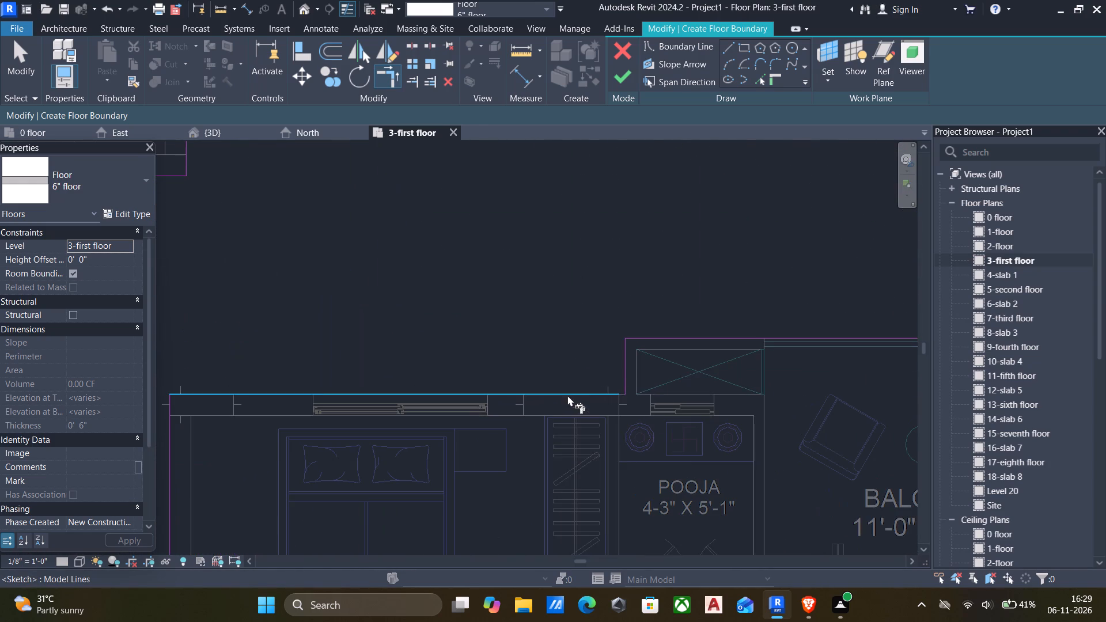
click(623, 373)
Check unit 17's balcony and kitchen boundary, and try to finish the sketch to locate the remaining open ends.
scroll(623, 377, down, 6)
middle_drag(621, 384, 457, 371)
scroll(672, 366, up, 6)
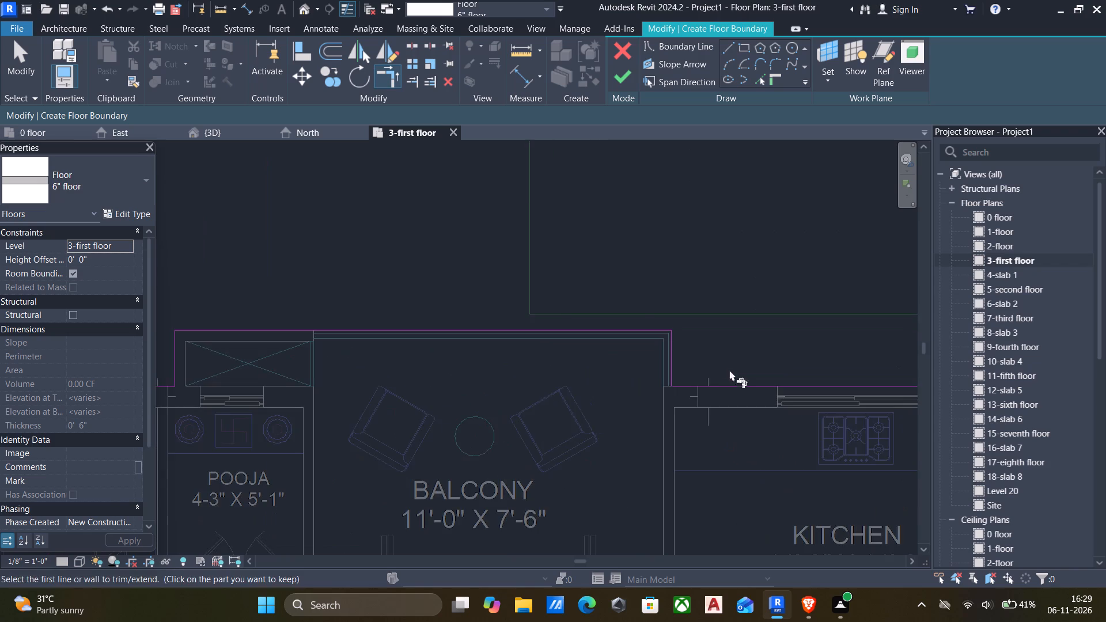
scroll(676, 378, up, 5)
scroll(708, 405, down, 6)
middle_drag(700, 407, 584, 378)
scroll(580, 373, down, 7)
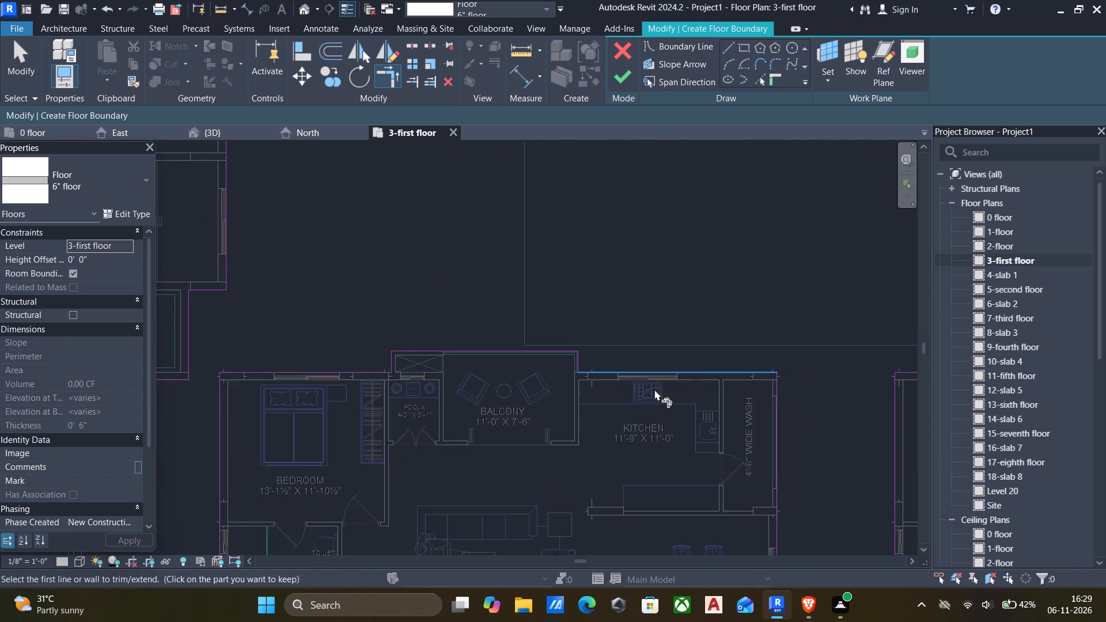
scroll(641, 100, down, 4)
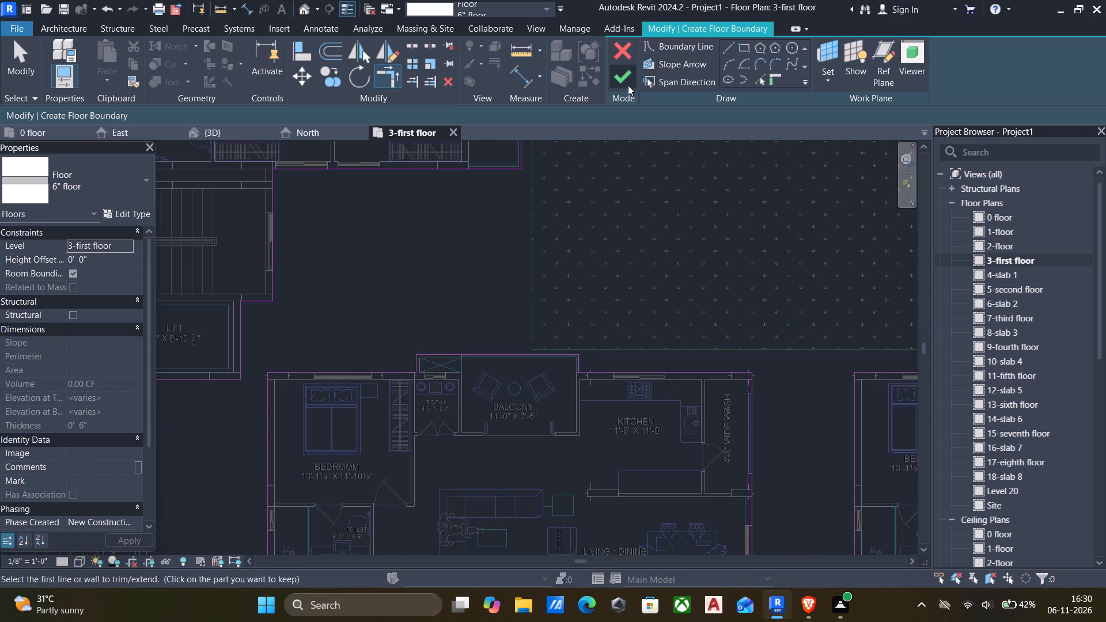
click(627, 82)
scroll(577, 328, down, 4)
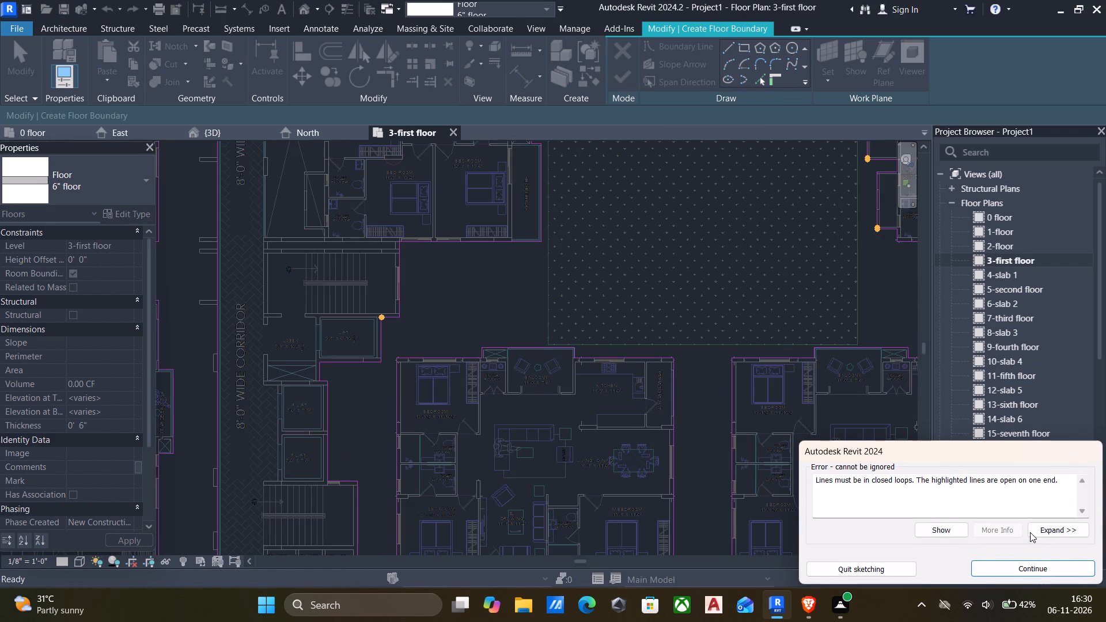
click(1041, 564)
Trim the outer side edge of the 9'-7" X 6'-10½" LIFT into a corner with the staircase's bottom boundary line.
scroll(396, 304, up, 10)
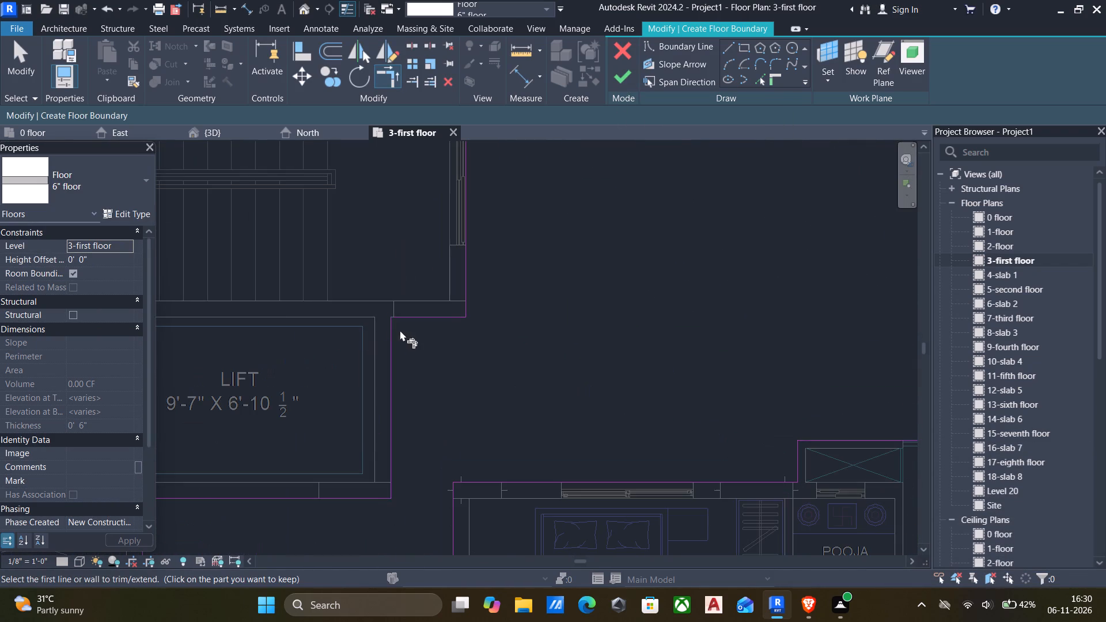
click(385, 335)
click(406, 316)
scroll(543, 221, down, 6)
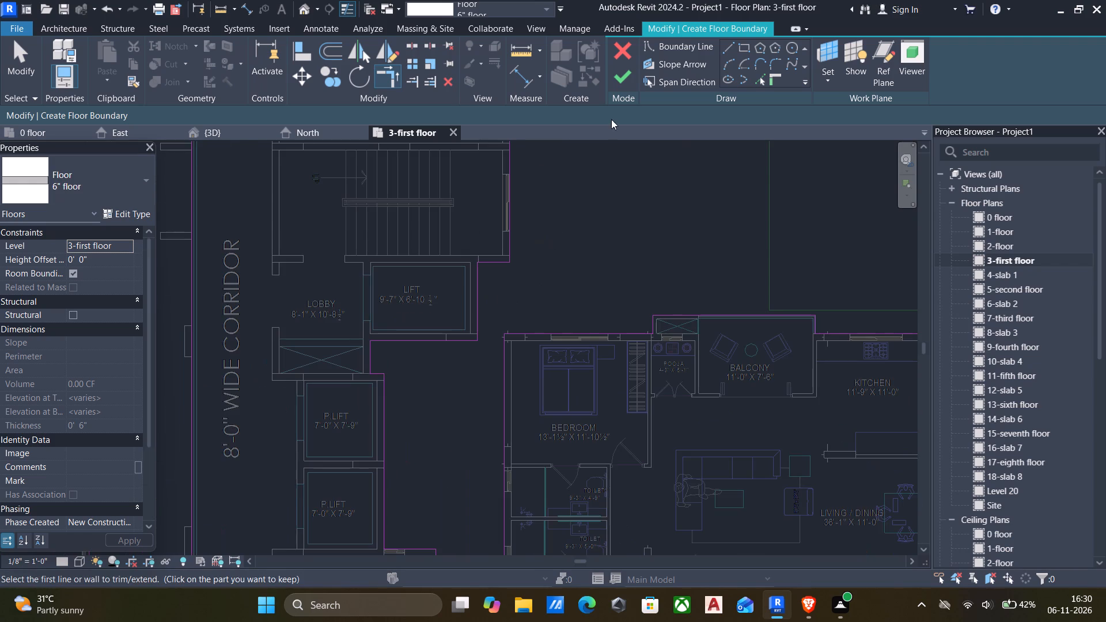
Try to finish the floor boundary sketch and locate the open ends on the units beside the central green area.
click(628, 75)
scroll(569, 203, down, 6)
middle_drag(563, 263, 423, 278)
scroll(422, 282, down, 6)
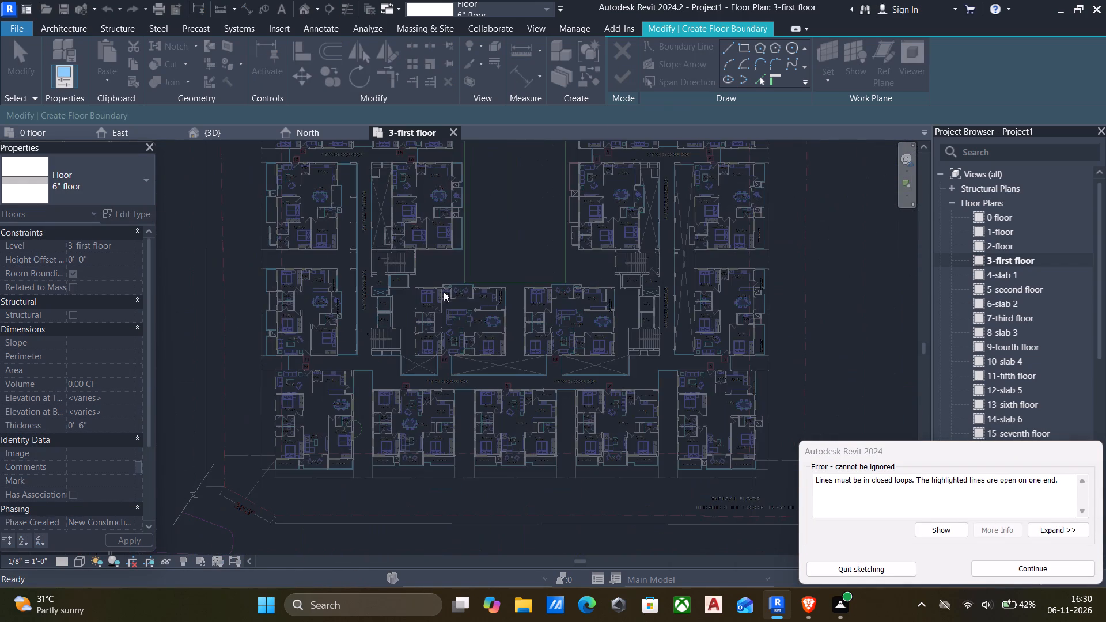
scroll(455, 294, down, 4)
middle_drag(573, 287, 518, 351)
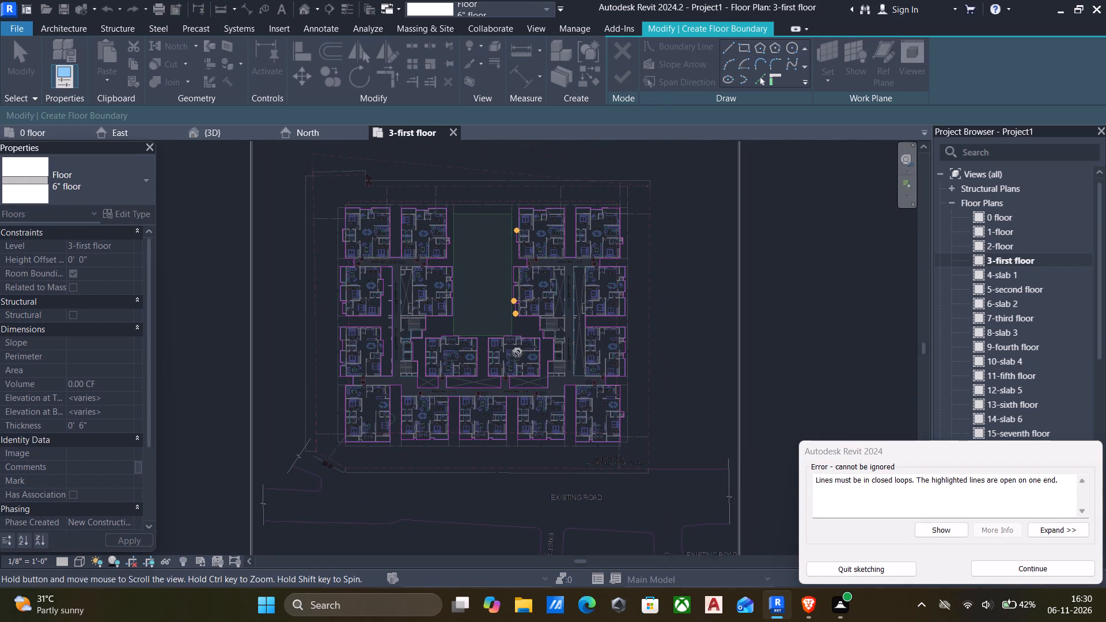
click(1040, 572)
Join the side and bottom edges of the projection outside the 5'-10½" X 6'-7½" TOILET into a closed corner.
scroll(620, 389, up, 3)
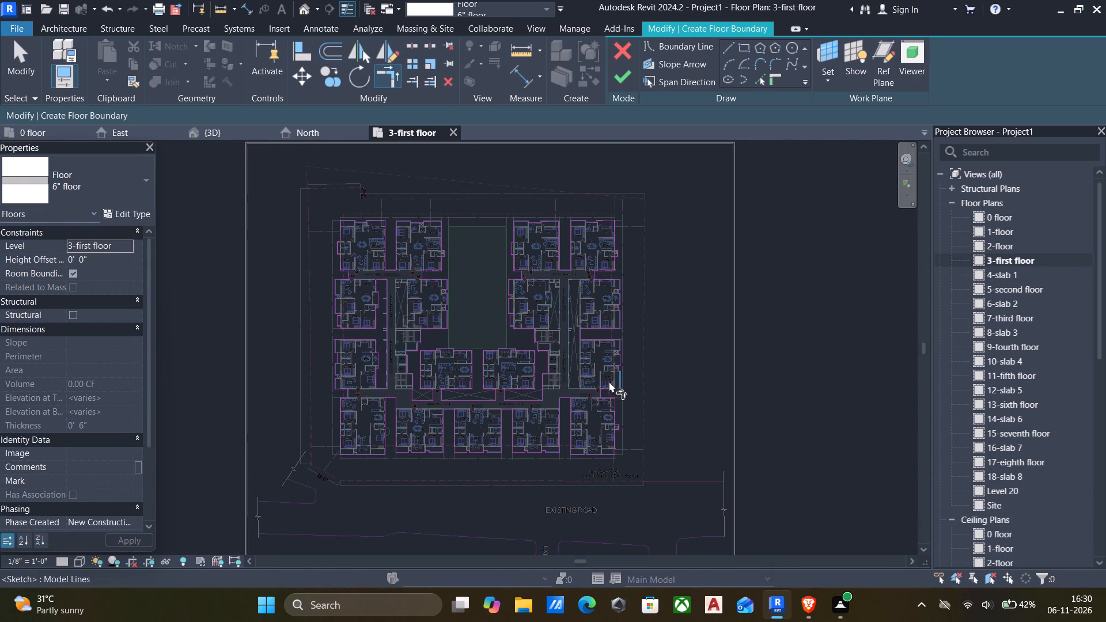
scroll(609, 381, up, 2)
scroll(482, 303, up, 4)
scroll(425, 276, down, 1)
middle_drag(425, 285, 462, 354)
scroll(443, 337, up, 6)
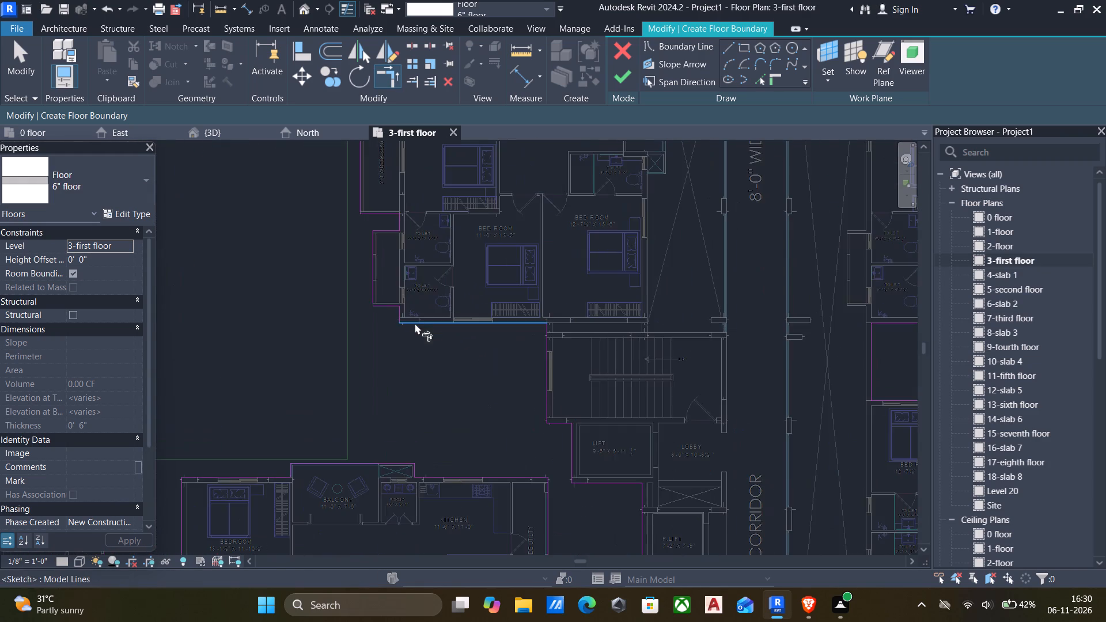
scroll(394, 311, down, 1)
middle_drag(395, 316, 453, 374)
scroll(454, 374, up, 7)
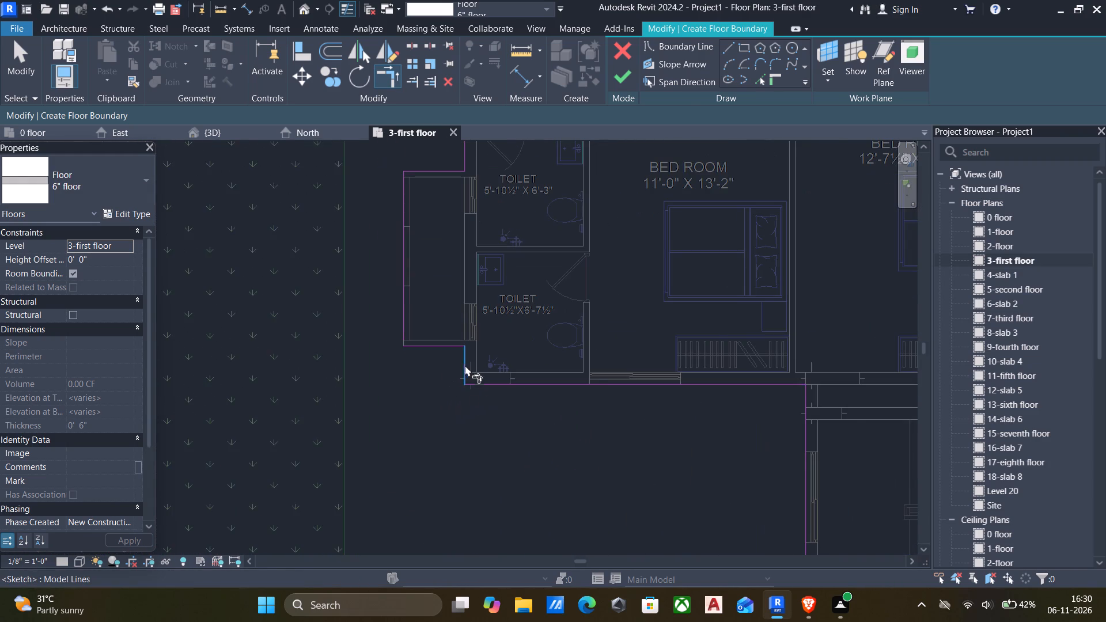
scroll(461, 360, up, 4)
key(t)
key(r)
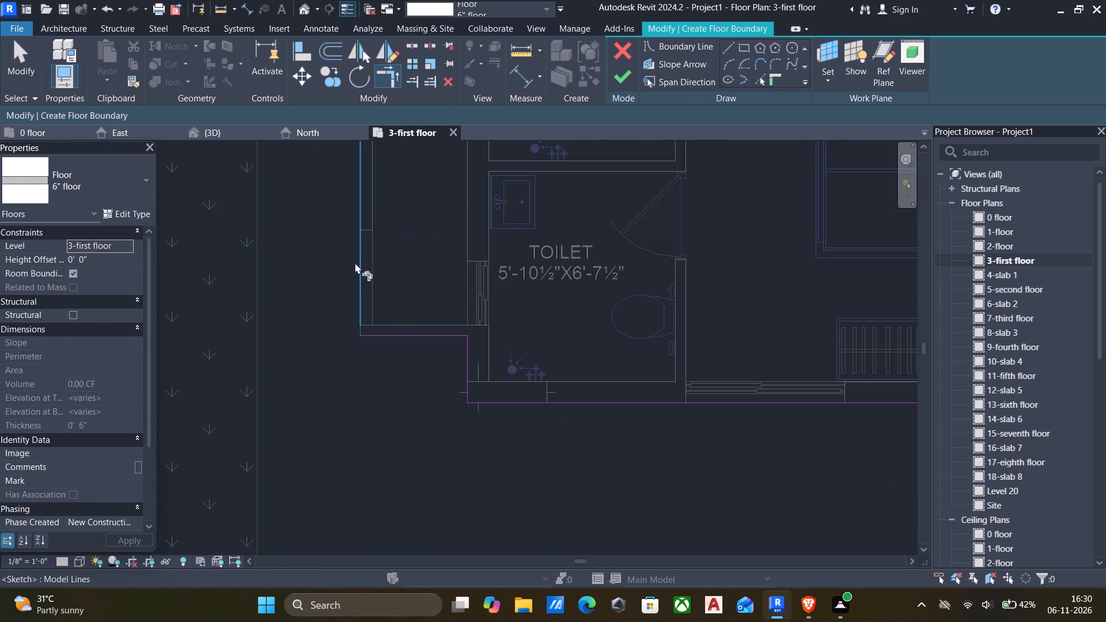
click(355, 255)
click(381, 335)
Try to finish the floor boundary sketch and locate the next open end facing the central green area.
scroll(381, 336, down, 5)
middle_drag(388, 344, 434, 477)
scroll(430, 437, down, 5)
middle_drag(430, 437, 463, 547)
scroll(468, 539, up, 1)
scroll(455, 431, down, 5)
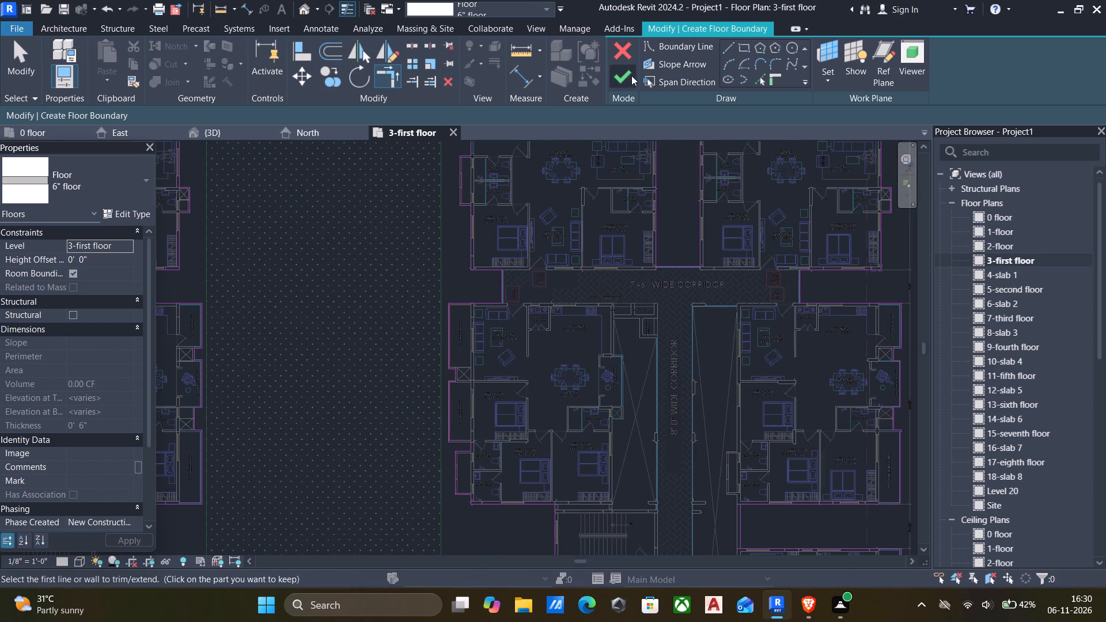
click(624, 75)
scroll(489, 147, down, 5)
scroll(438, 348, up, 5)
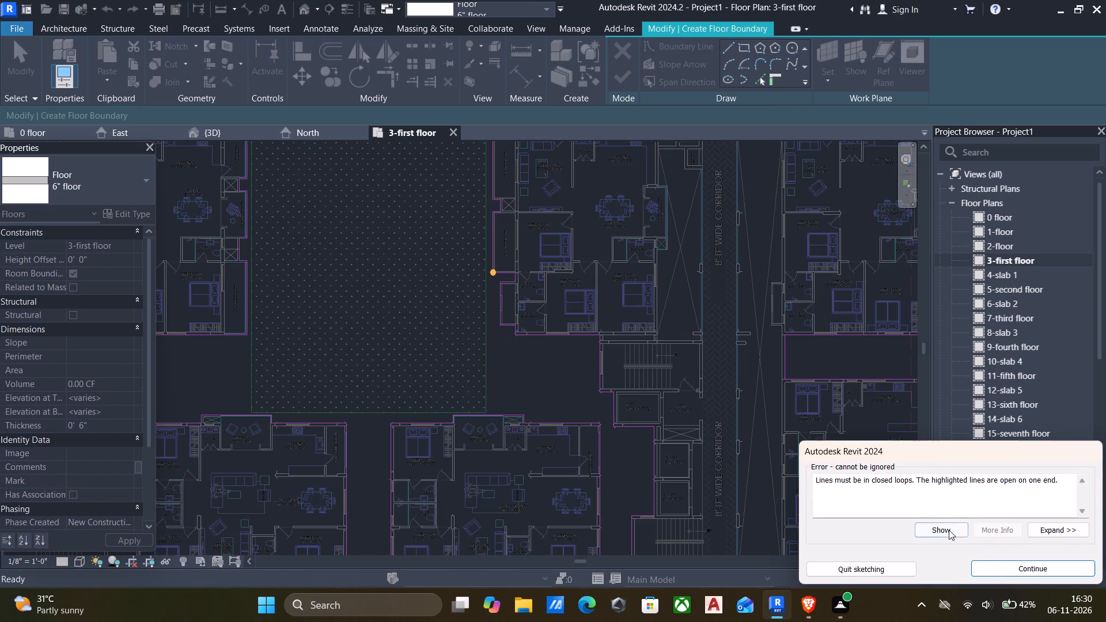
Join the outer side and bottom edges of the 5'-0" wide balcony above the 5'-10½" X 6'-3" TOILET into a closed corner.
click(989, 563)
scroll(473, 263, up, 10)
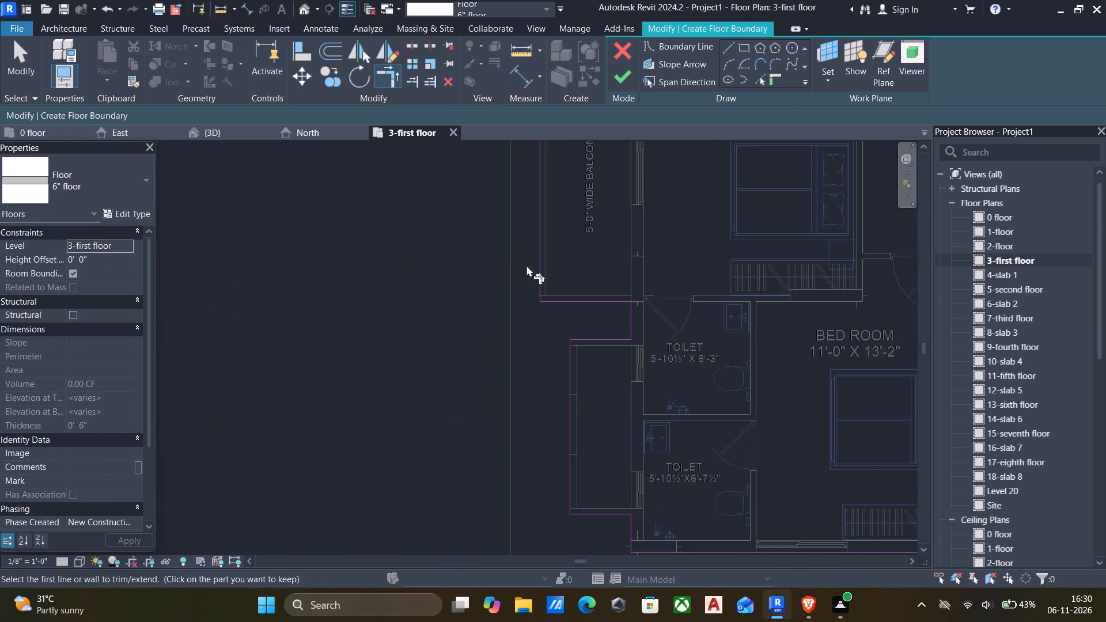
scroll(527, 266, up, 4)
click(516, 276)
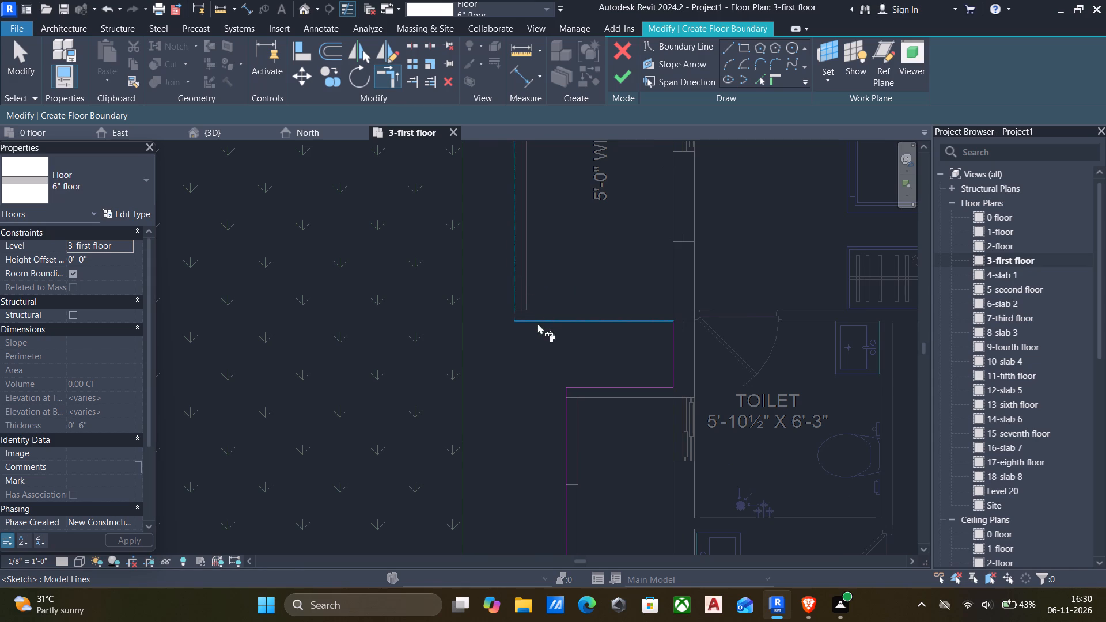
click(537, 323)
scroll(520, 313, down, 6)
middle_drag(527, 333, 545, 415)
Try to finish the floor boundary sketch and locate the next open end on the units beside the green area.
click(627, 71)
scroll(548, 166, down, 4)
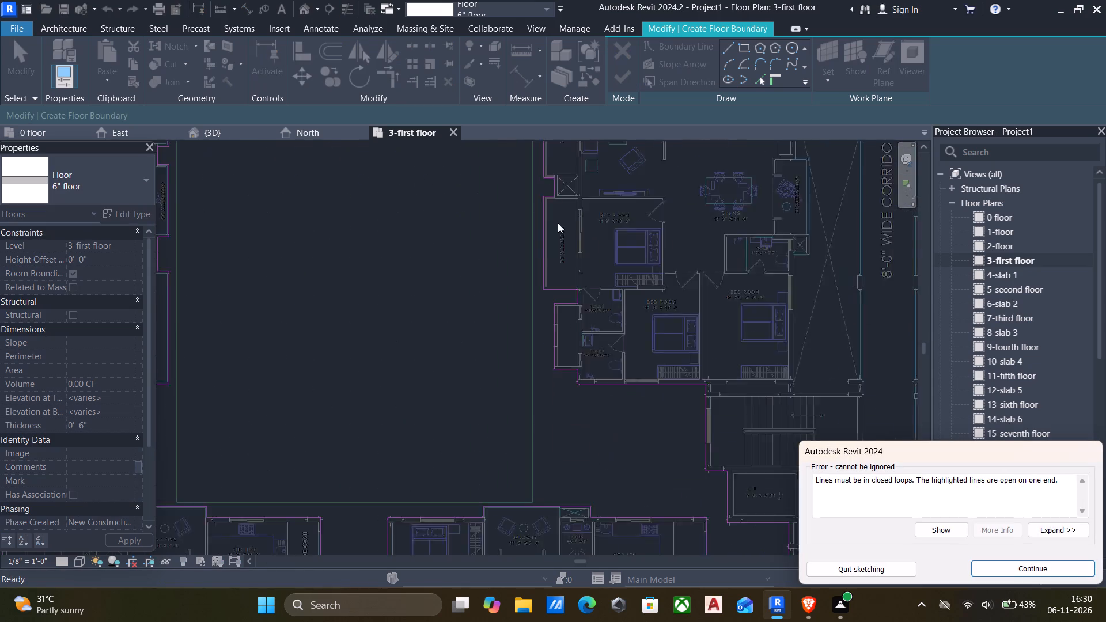
scroll(558, 223, down, 7)
middle_drag(547, 244, 565, 380)
scroll(542, 310, down, 3)
scroll(557, 249, up, 4)
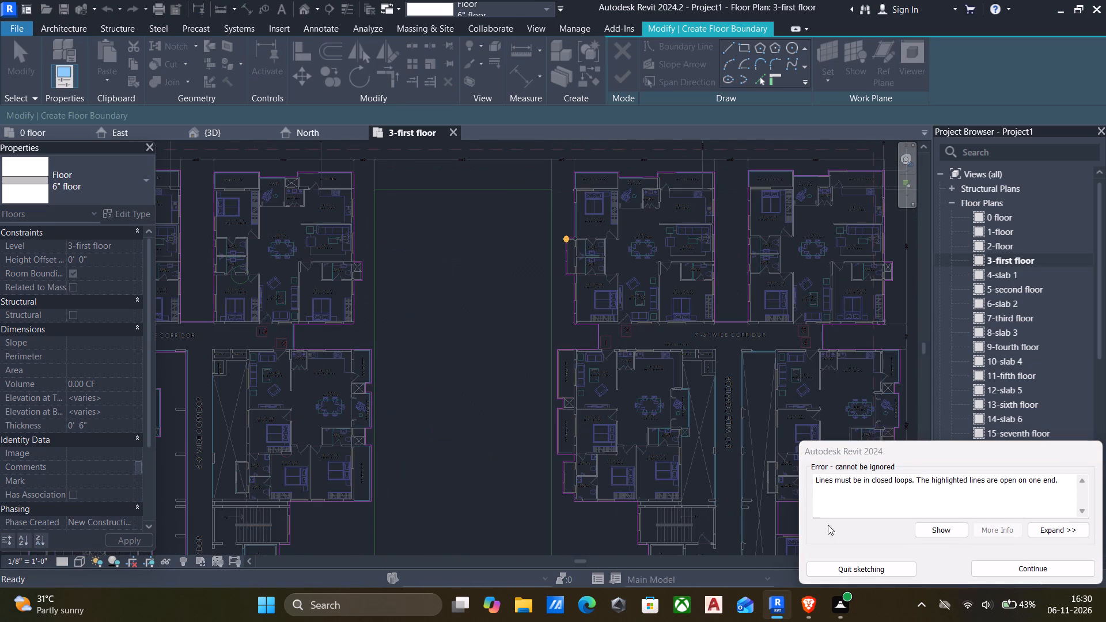
click(1000, 567)
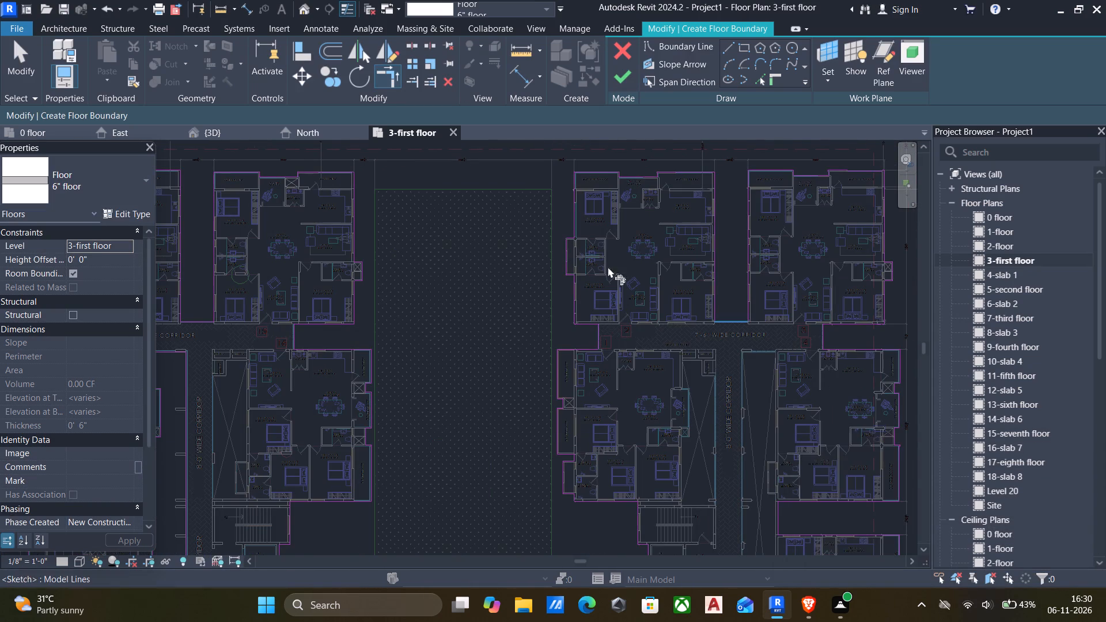
Join the top and outer side edges of the projection outside the 7'-9" X 5'-0" TOILET into a closed corner.
scroll(558, 233, up, 16)
click(612, 268)
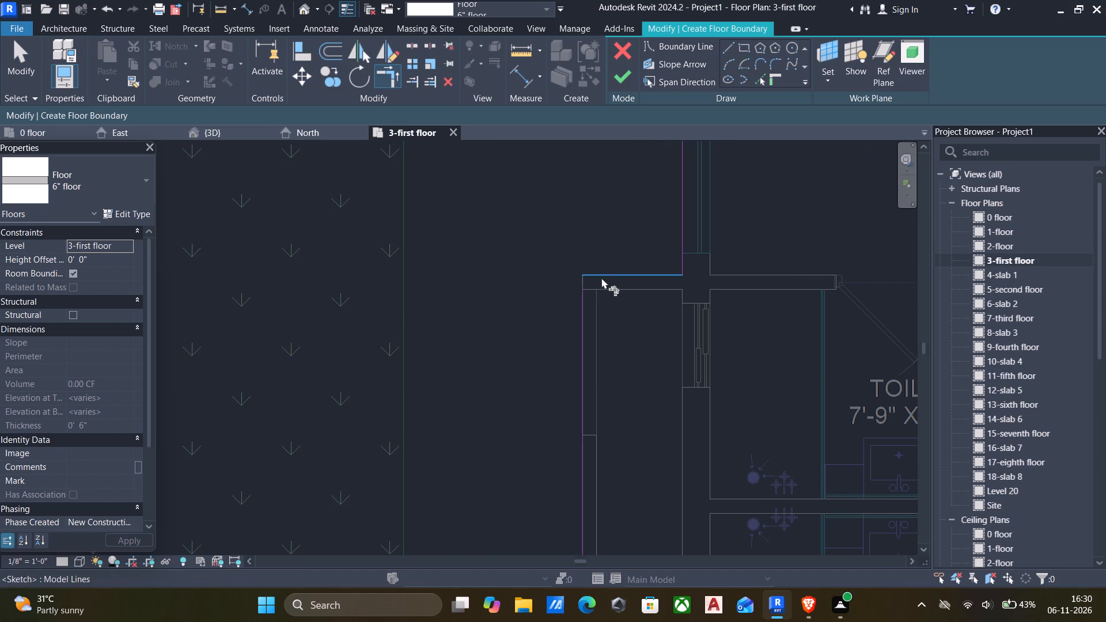
click(604, 273)
click(581, 303)
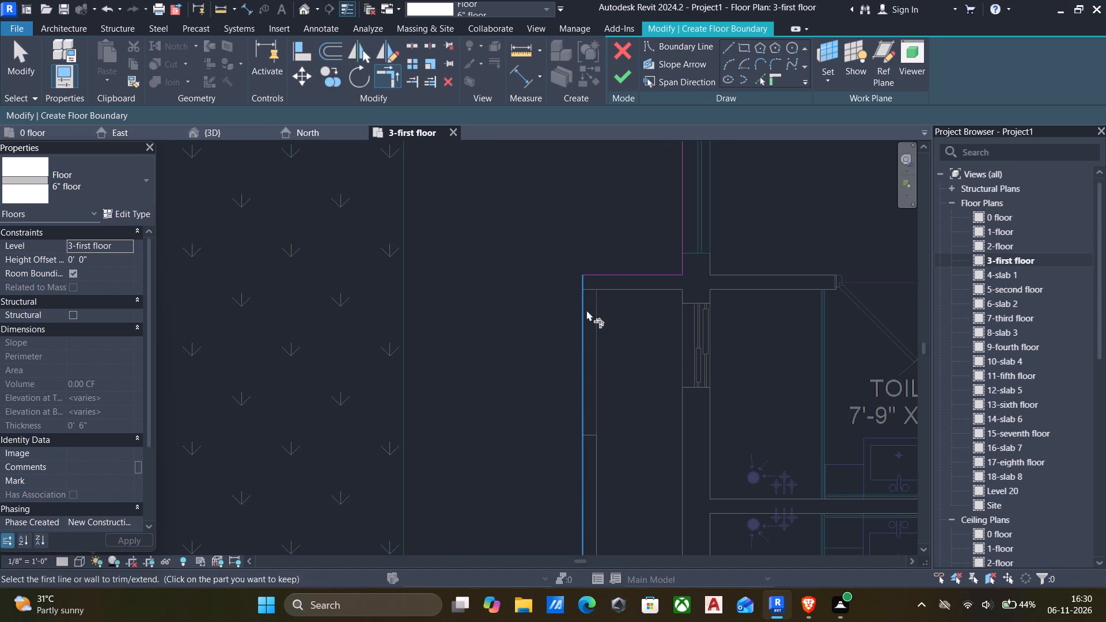
scroll(578, 308, down, 6)
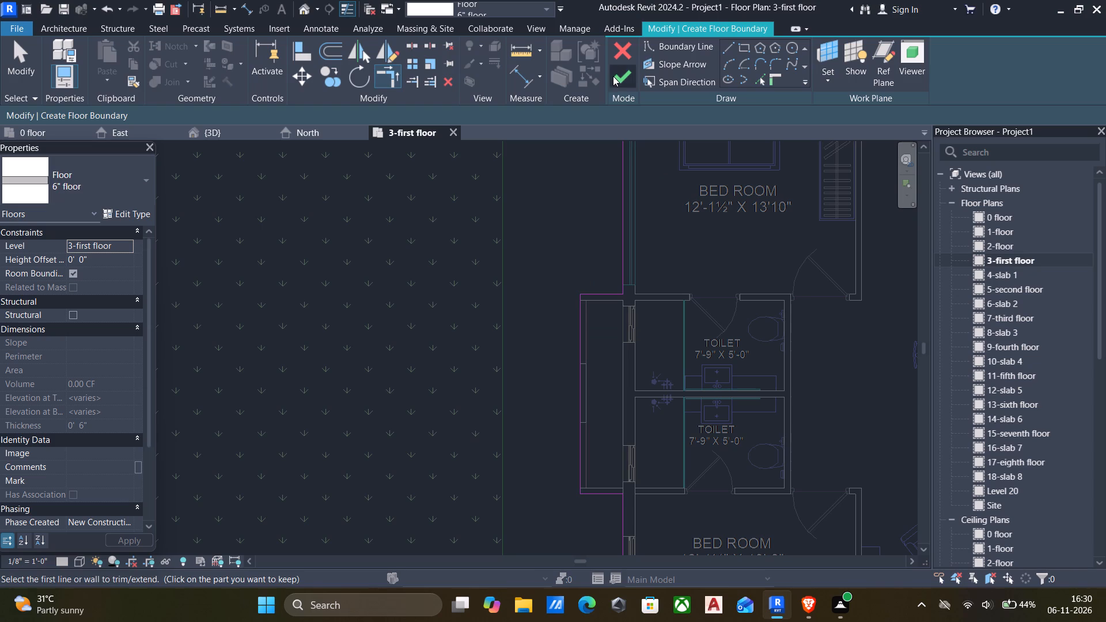
Finish the boundary sketch to create the 6" floor on level 3-first floor.
click(613, 76)
scroll(618, 271, down, 7)
click(637, 355)
scroll(634, 355, down, 7)
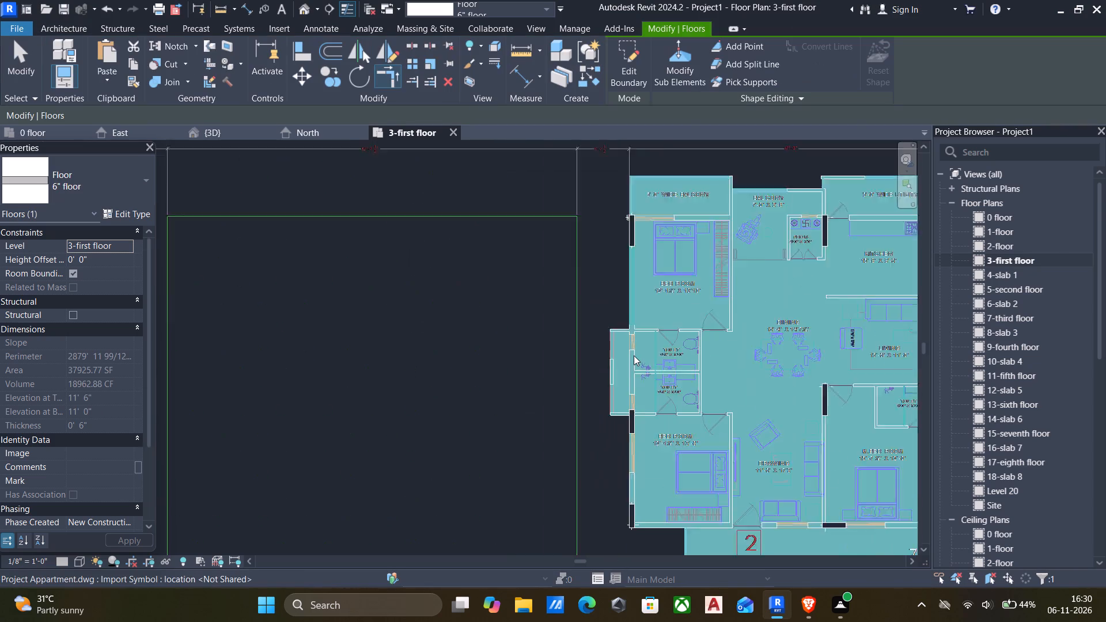
scroll(636, 359, down, 13)
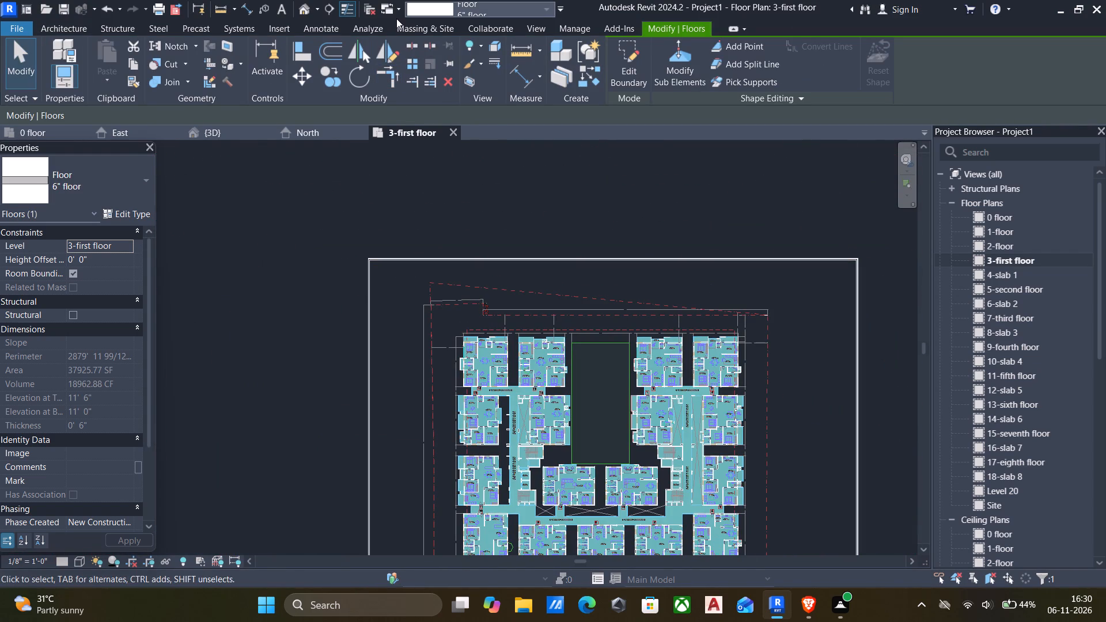
Open the 3D view, select the new 6" floor and examine its slab edges around the columns.
click(306, 7)
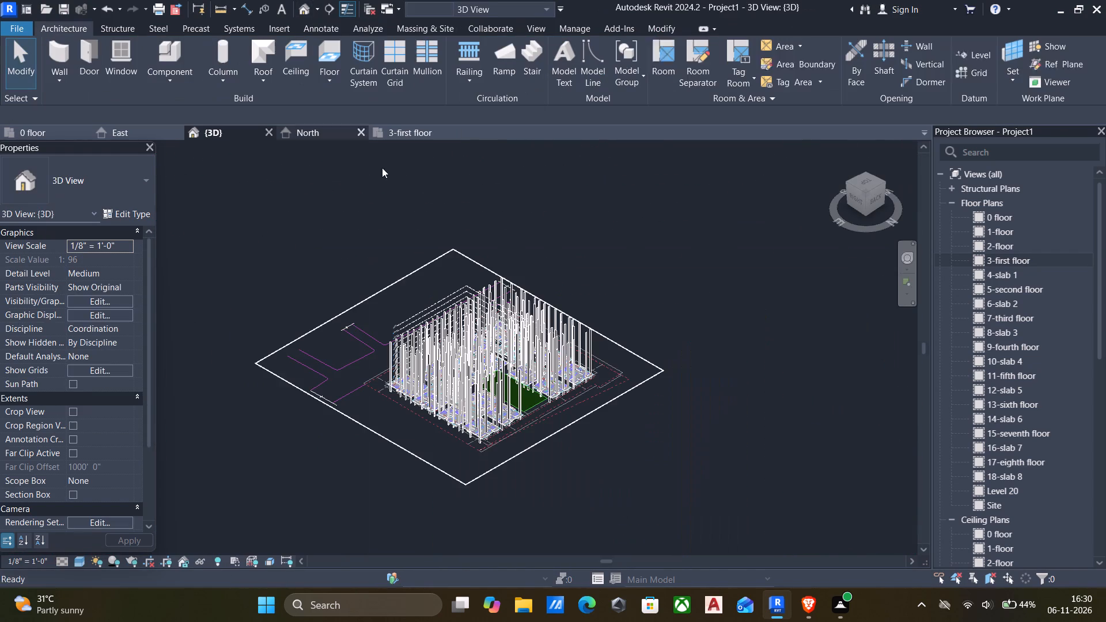
scroll(472, 441, up, 5)
scroll(572, 388, up, 5)
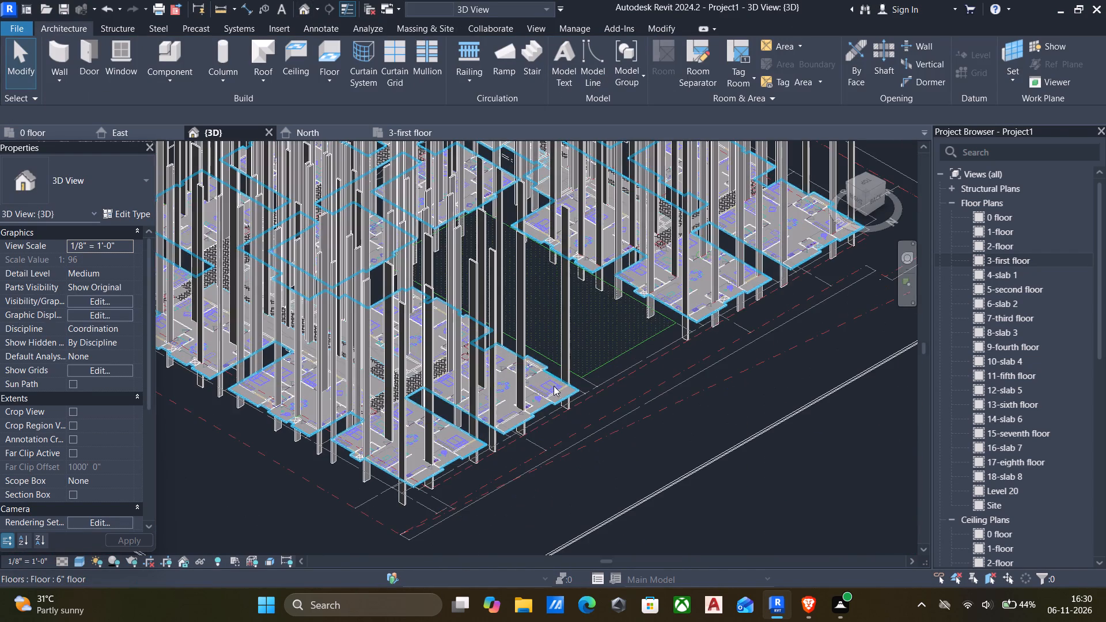
scroll(497, 456, down, 5)
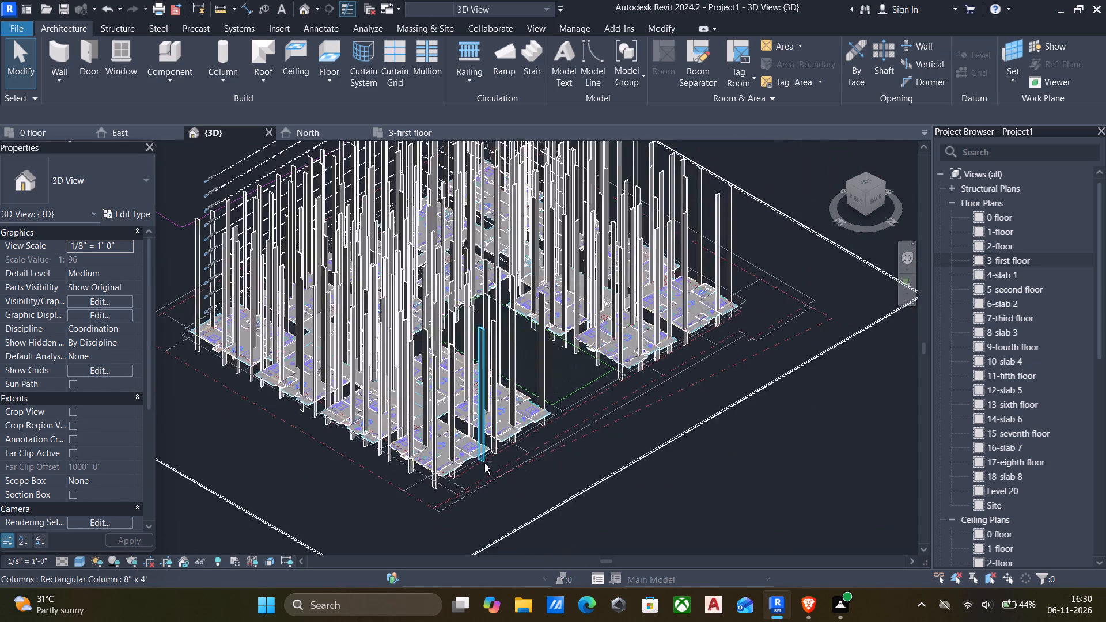
shift+middle_drag(484, 464, 489, 386)
scroll(489, 386, up, 7)
scroll(471, 439, up, 5)
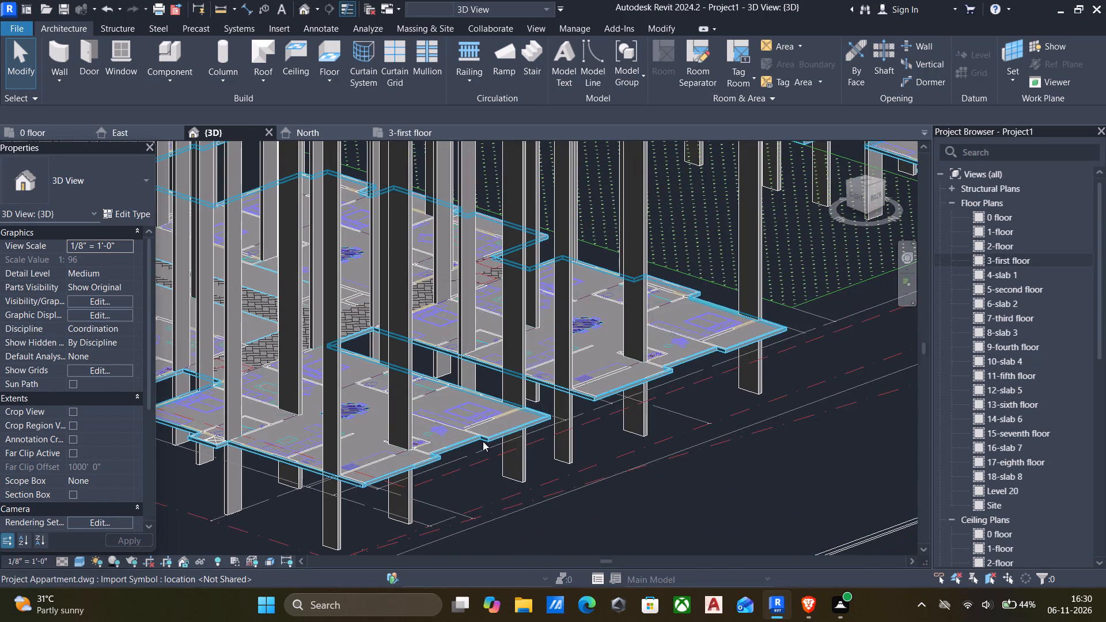
key(Escape)
click(497, 434)
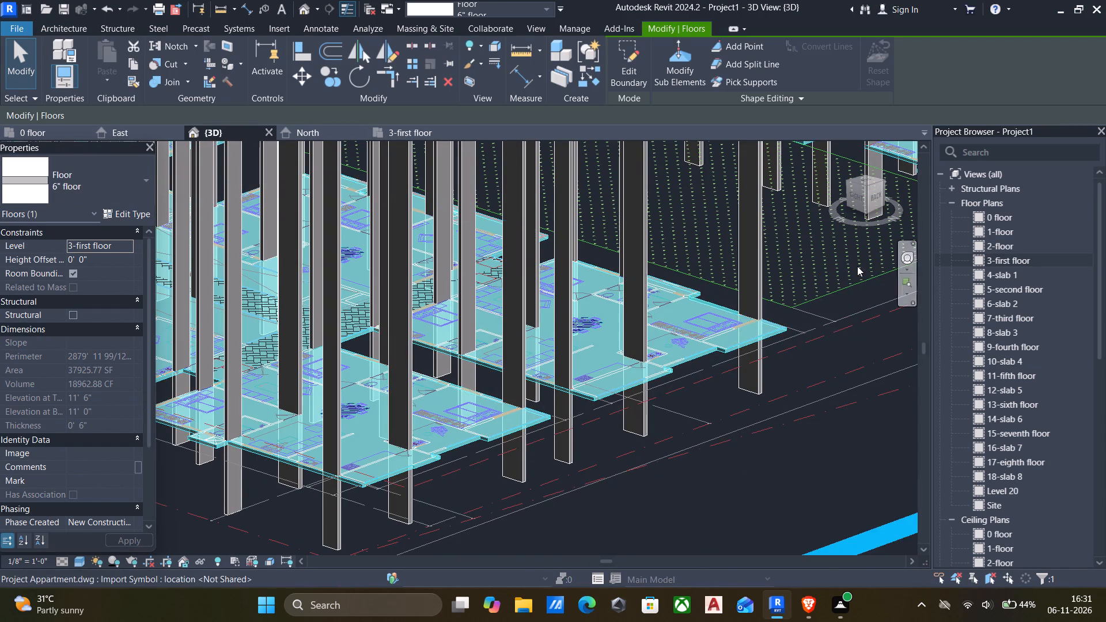
scroll(473, 309, down, 3)
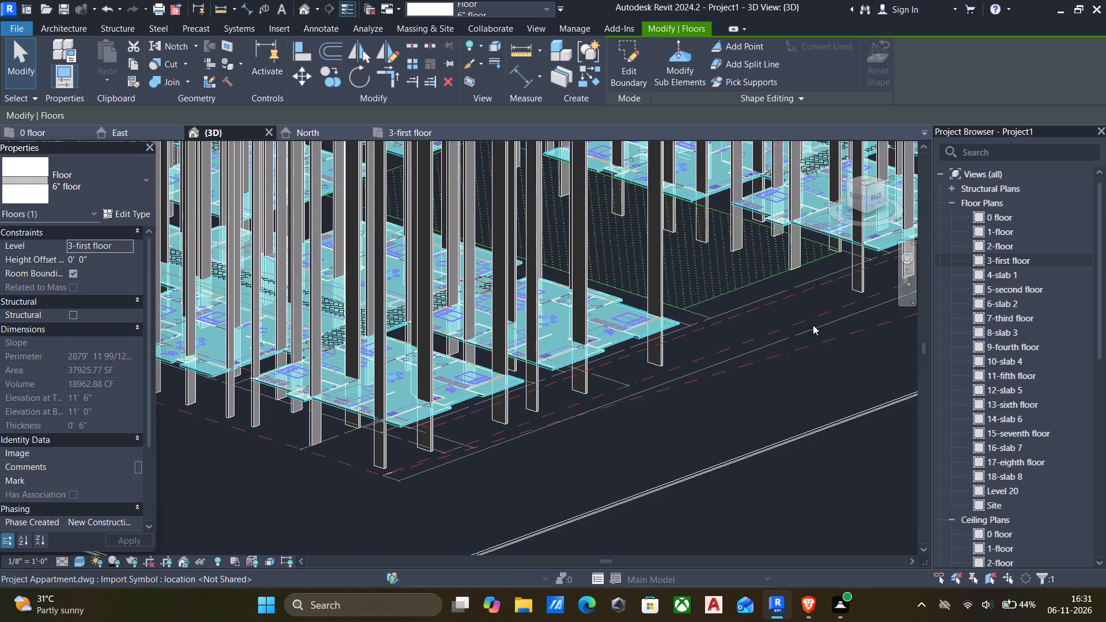
scroll(805, 256, down, 7)
scroll(801, 256, up, 1)
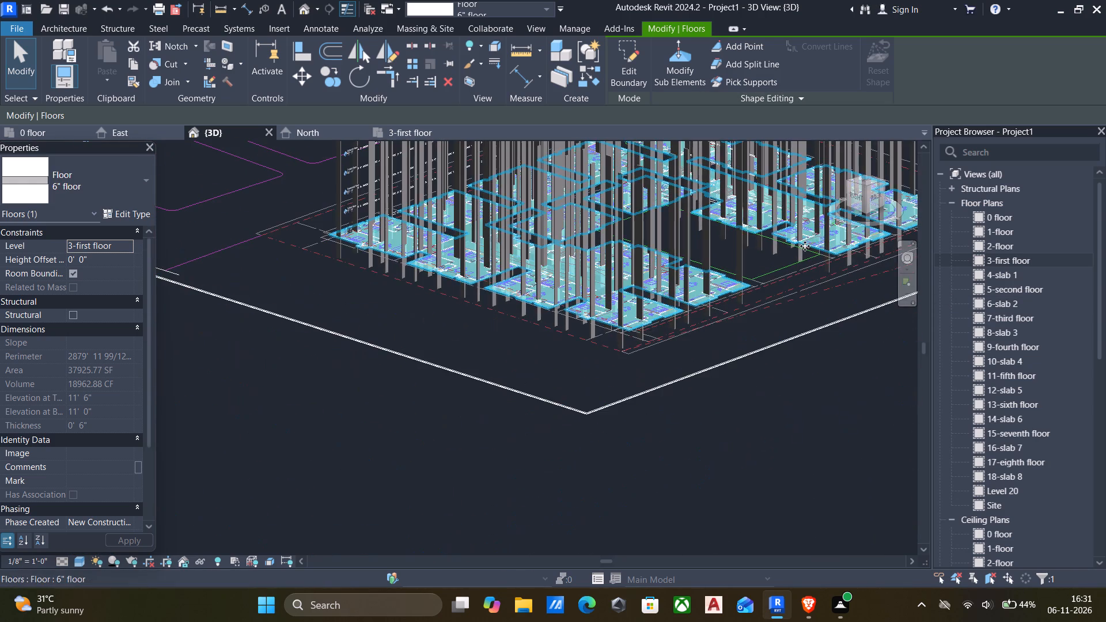
Examine the selected floor's height and edges against the columns from the back and from orbited 3D angles.
click(877, 198)
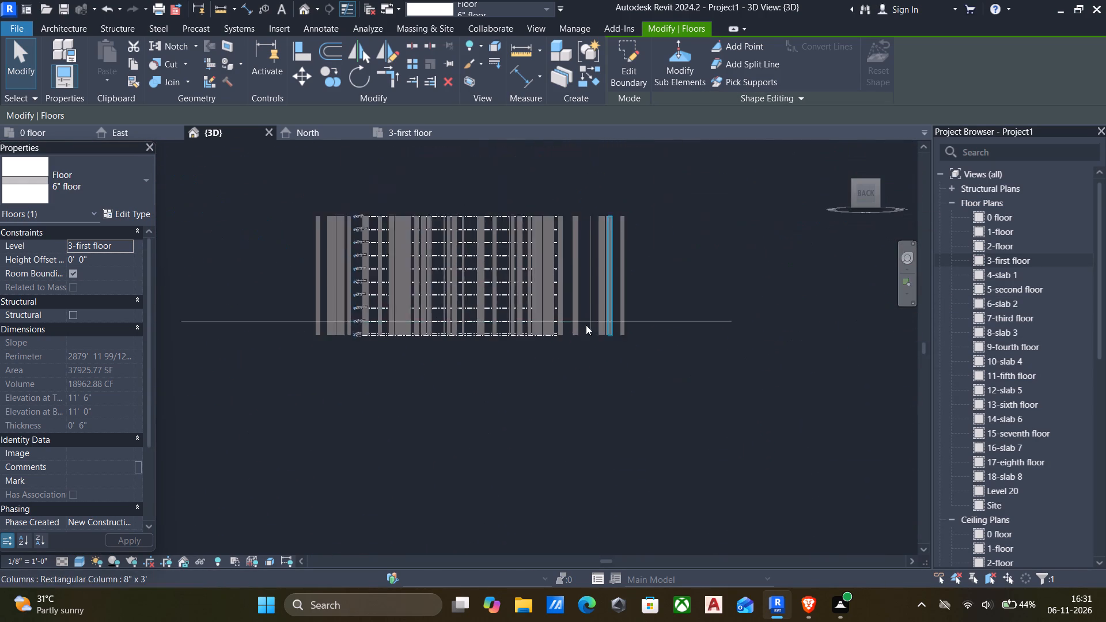
scroll(572, 330, up, 13)
scroll(575, 337, down, 8)
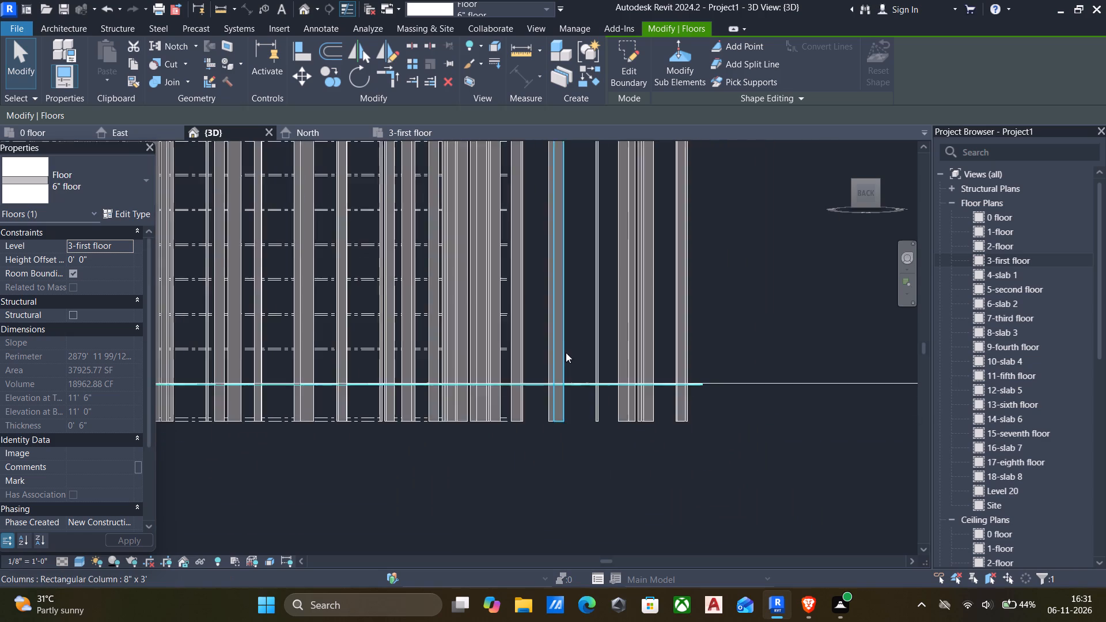
scroll(566, 352, down, 9)
shift+middle_drag(569, 356, 539, 428)
shift+scroll(557, 380, down, 1)
scroll(404, 365, up, 7)
scroll(421, 373, down, 7)
middle_drag(449, 390, 562, 405)
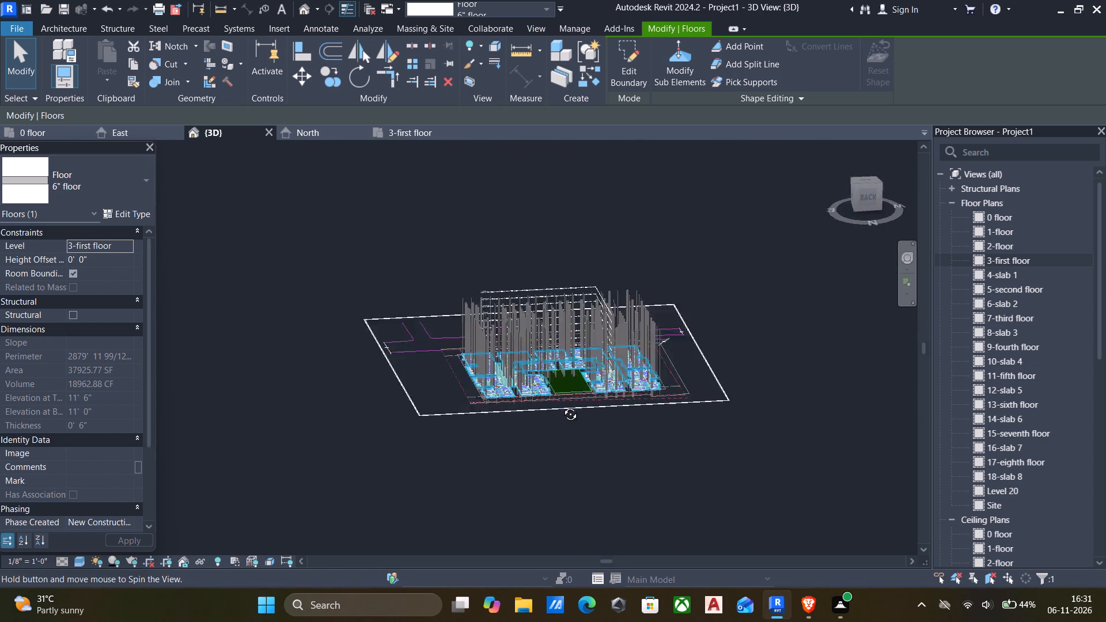
middle_drag(562, 405, 603, 409)
scroll(562, 410, up, 7)
scroll(501, 392, up, 7)
scroll(366, 416, up, 6)
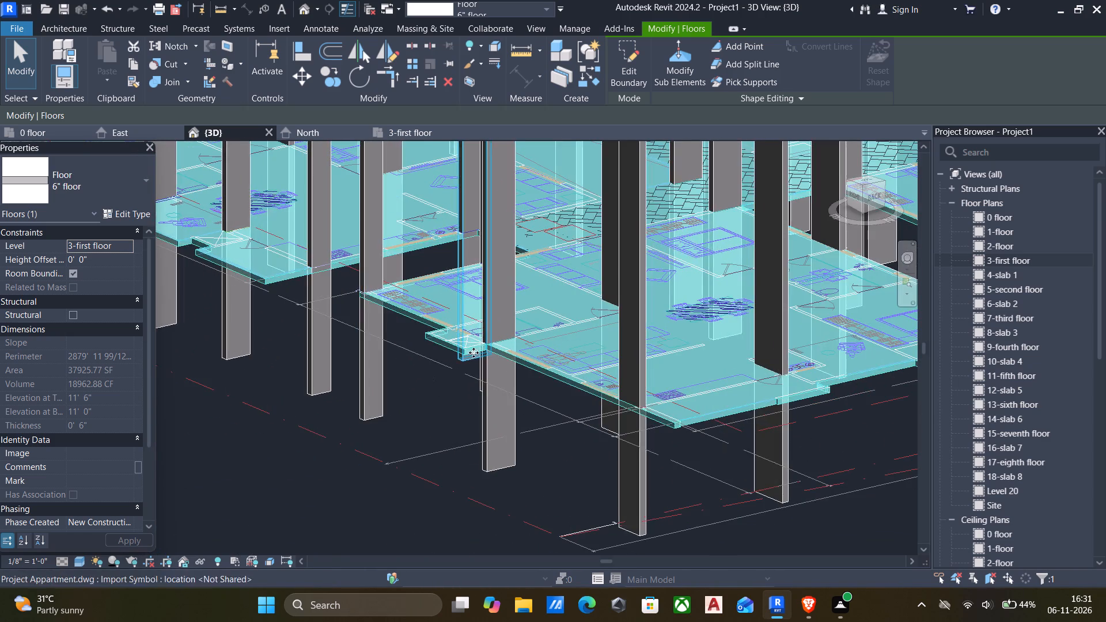
scroll(464, 340, up, 4)
scroll(460, 351, down, 11)
middle_drag(490, 354, 480, 359)
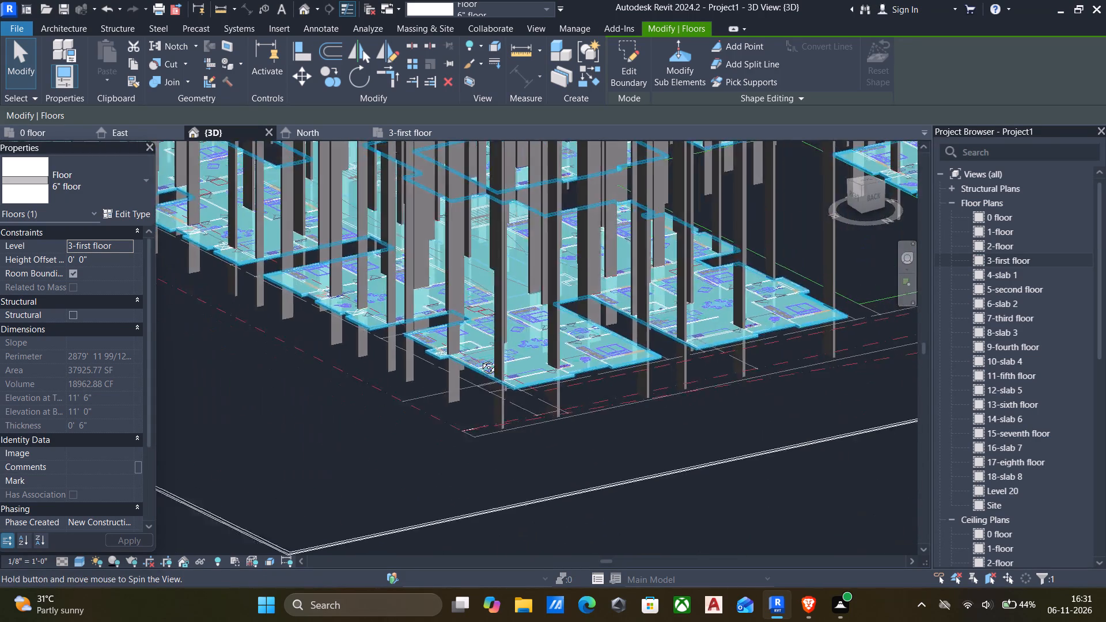
middle_drag(480, 359, 446, 391)
scroll(454, 357, down, 2)
middle_drag(454, 357, 422, 415)
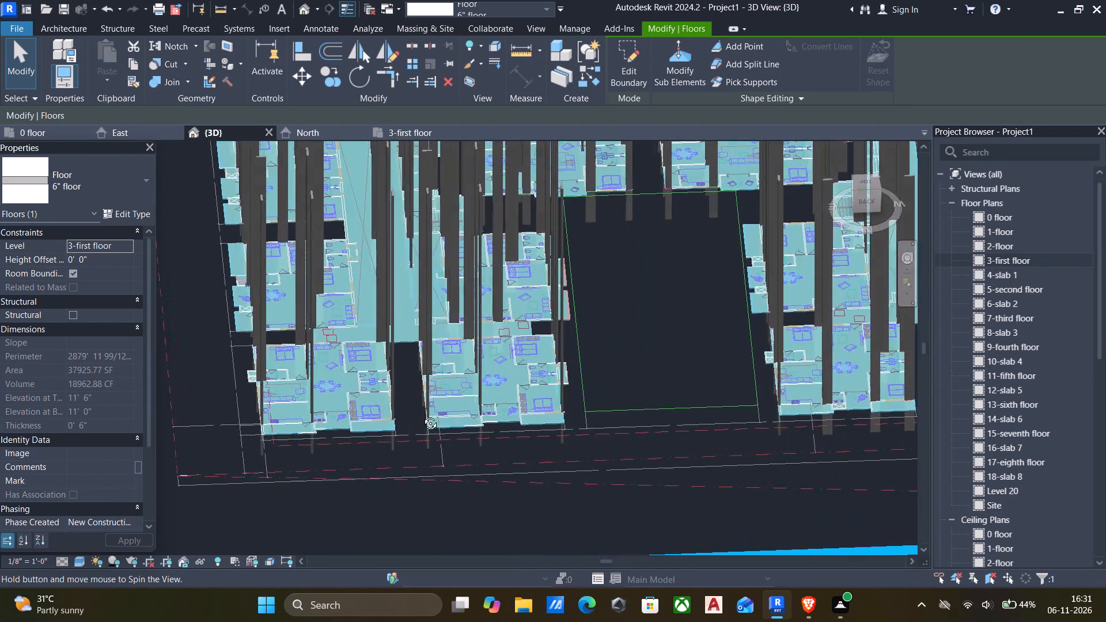
middle_drag(422, 415, 423, 428)
scroll(434, 390, up, 6)
scroll(406, 392, down, 2)
middle_click(402, 392)
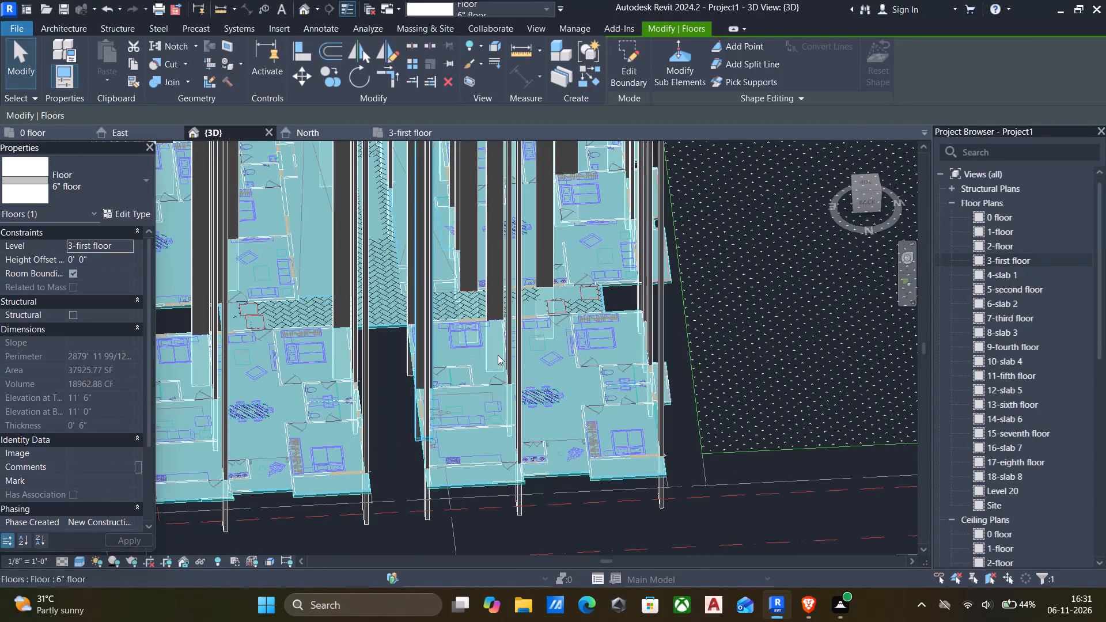
Examine the selected floor's outline from the top view, checking the units, corridors, staircases and open shafts against the imported plan.
click(869, 180)
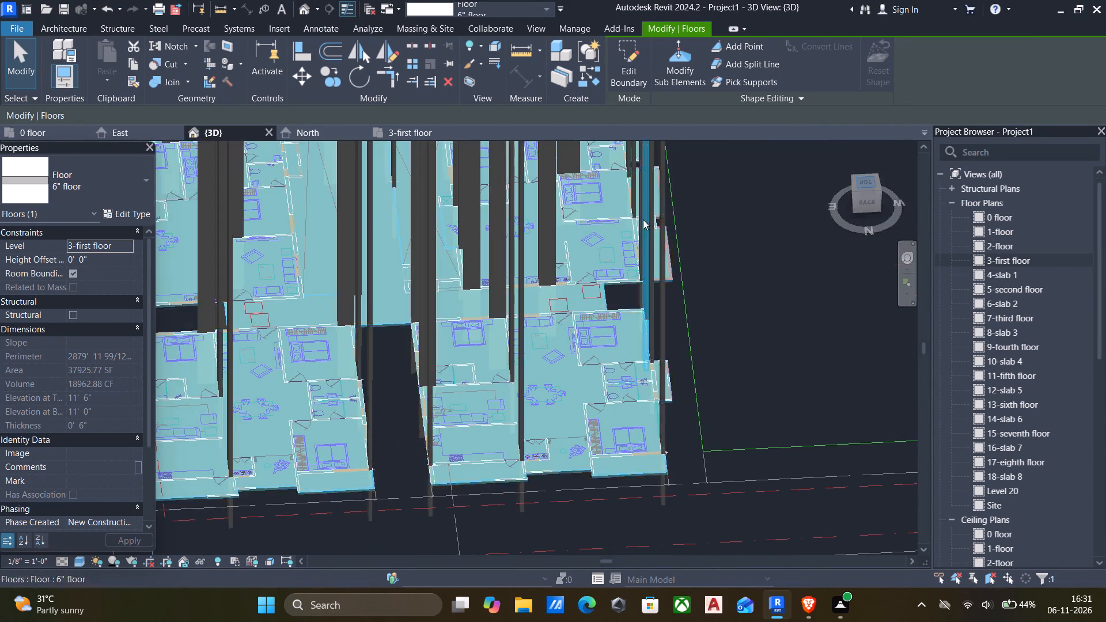
scroll(628, 231, down, 6)
scroll(441, 289, up, 11)
scroll(391, 303, up, 6)
scroll(374, 366, down, 2)
middle_drag(391, 373, 410, 350)
scroll(289, 480, up, 6)
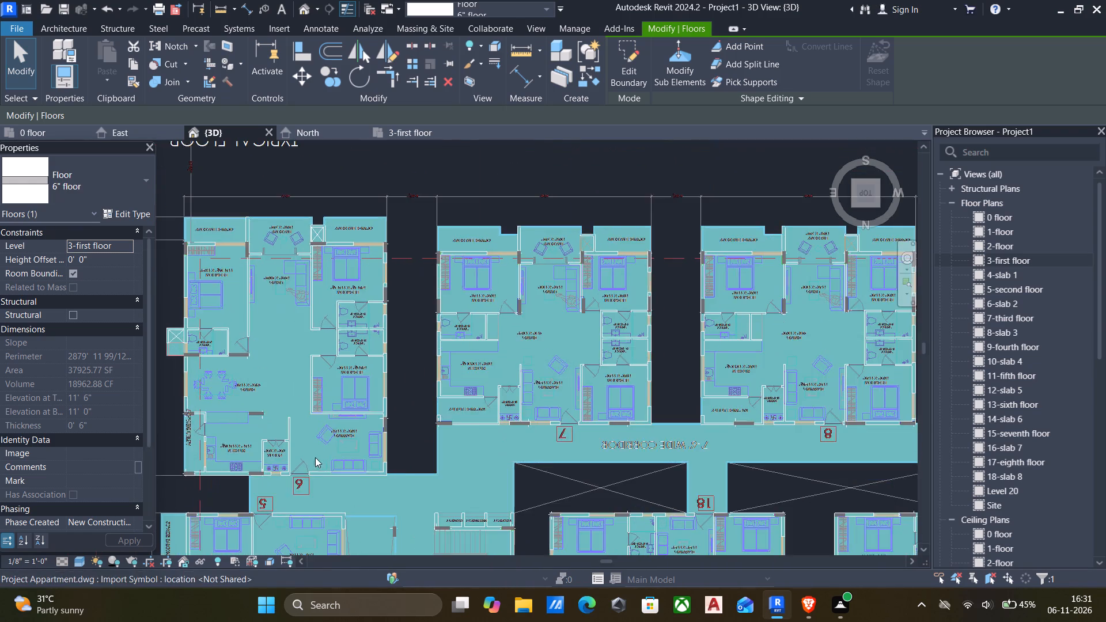
scroll(315, 457, up, 1)
scroll(321, 455, down, 7)
middle_drag(324, 455, 399, 344)
scroll(541, 405, down, 4)
middle_drag(540, 399, 486, 334)
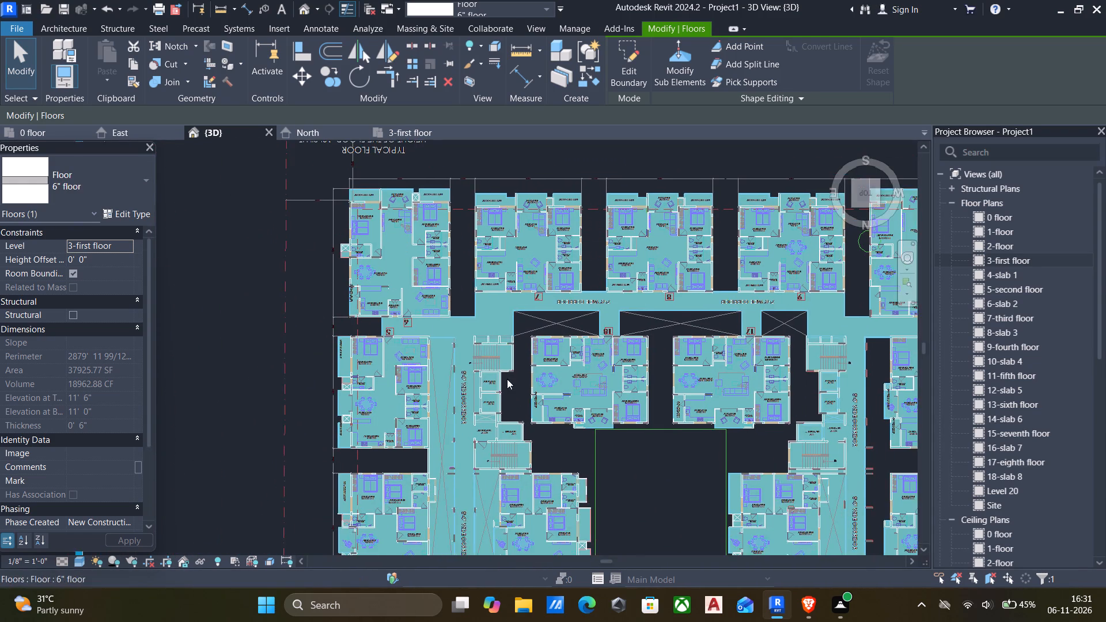
middle_drag(513, 392, 455, 320)
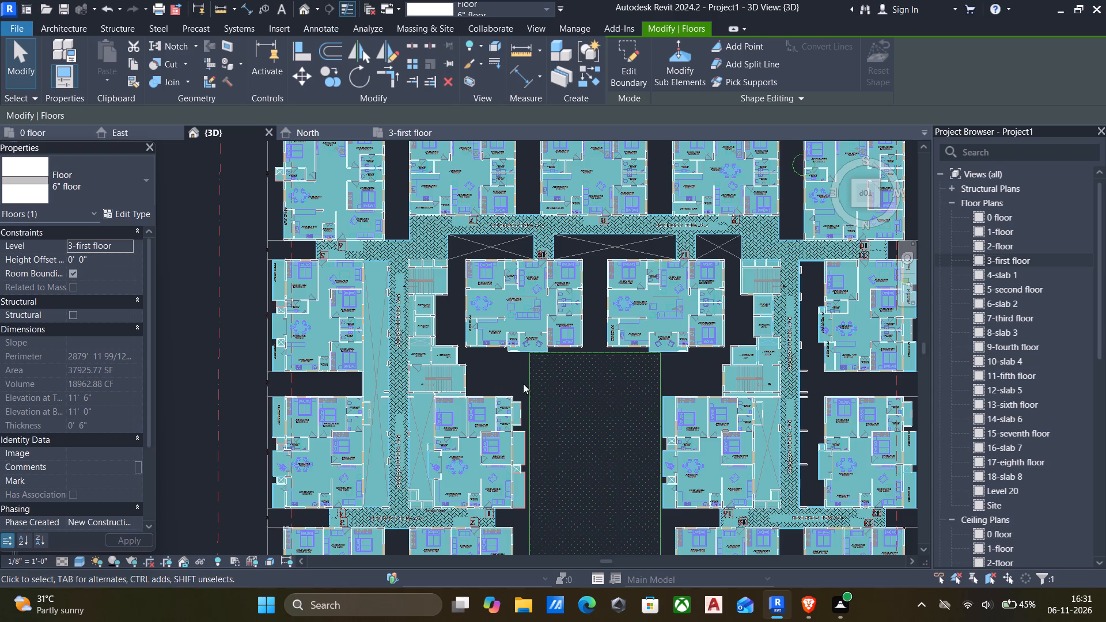
scroll(560, 408, down, 3)
scroll(787, 348, up, 3)
scroll(752, 336, down, 4)
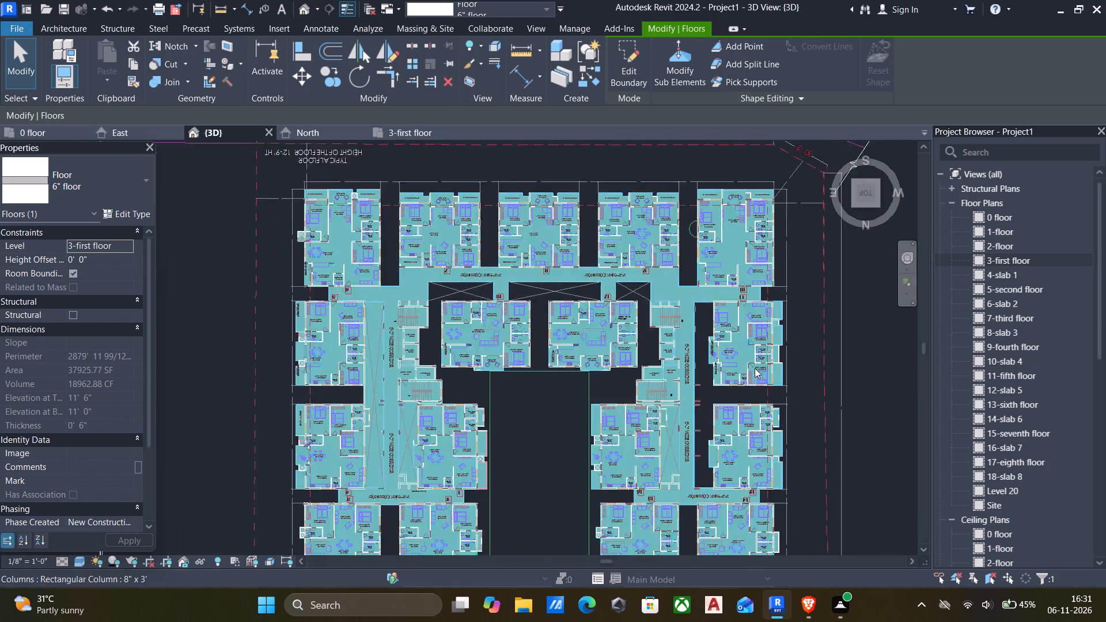
scroll(763, 385, up, 5)
scroll(657, 402, up, 5)
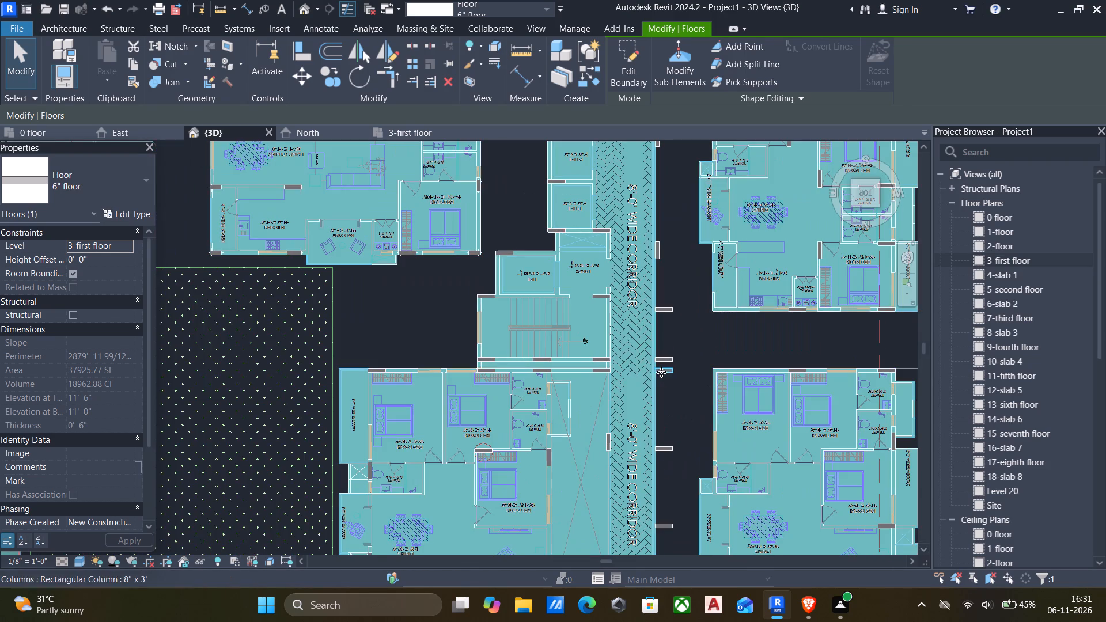
scroll(598, 355, down, 5)
scroll(542, 380, down, 4)
middle_drag(555, 386, 556, 327)
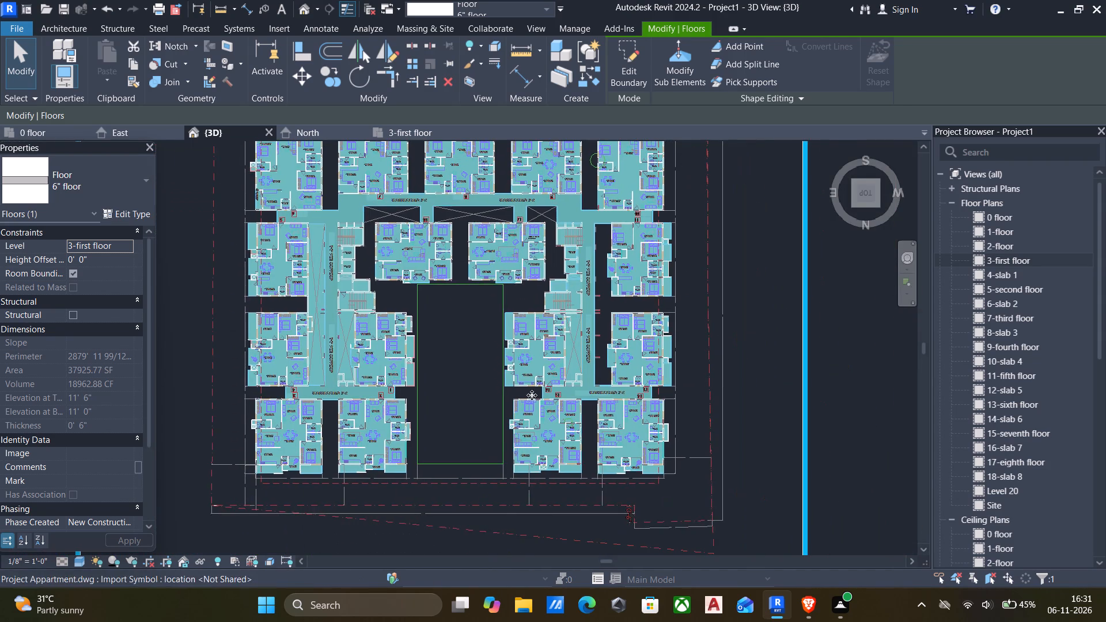
scroll(532, 399, up, 5)
scroll(460, 404, down, 6)
scroll(476, 479, up, 6)
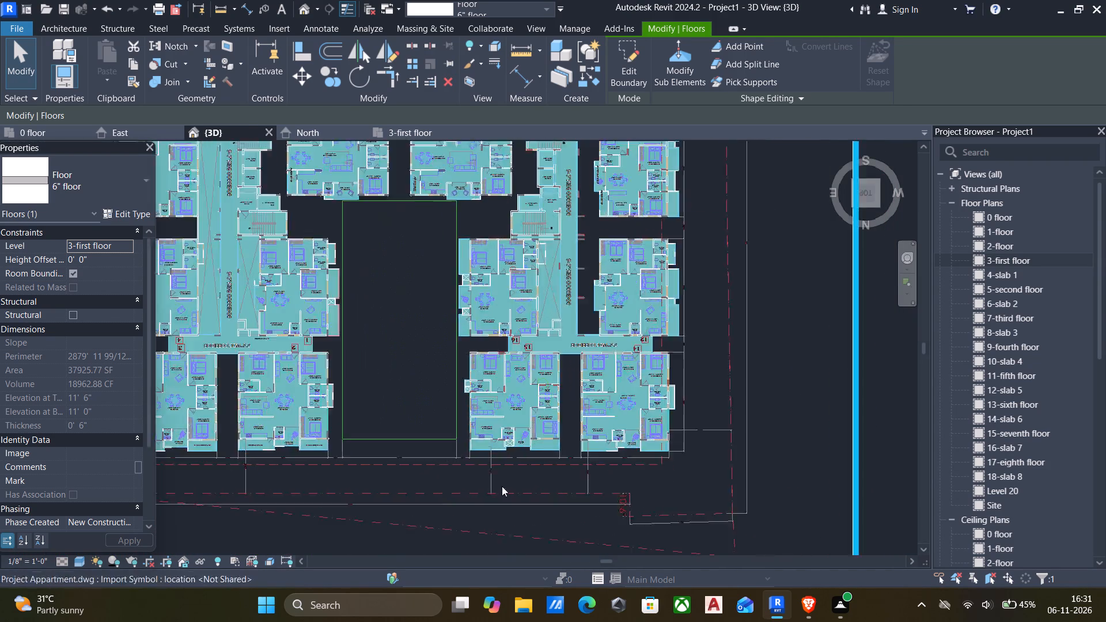
scroll(389, 394, down, 6)
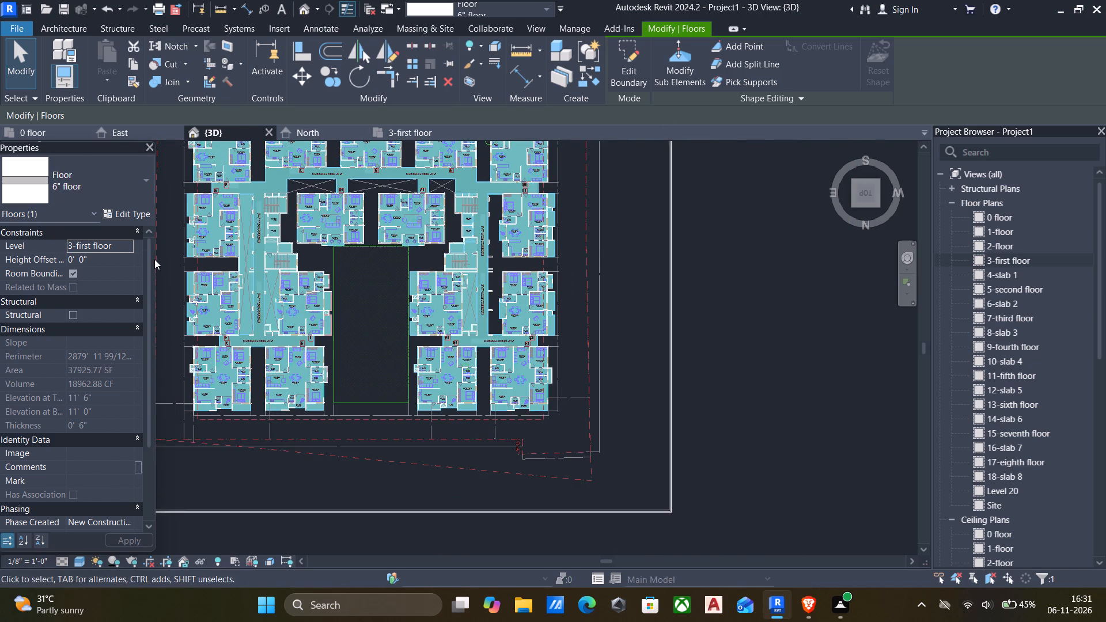
scroll(199, 233, up, 5)
scroll(230, 283, up, 4)
scroll(507, 283, down, 5)
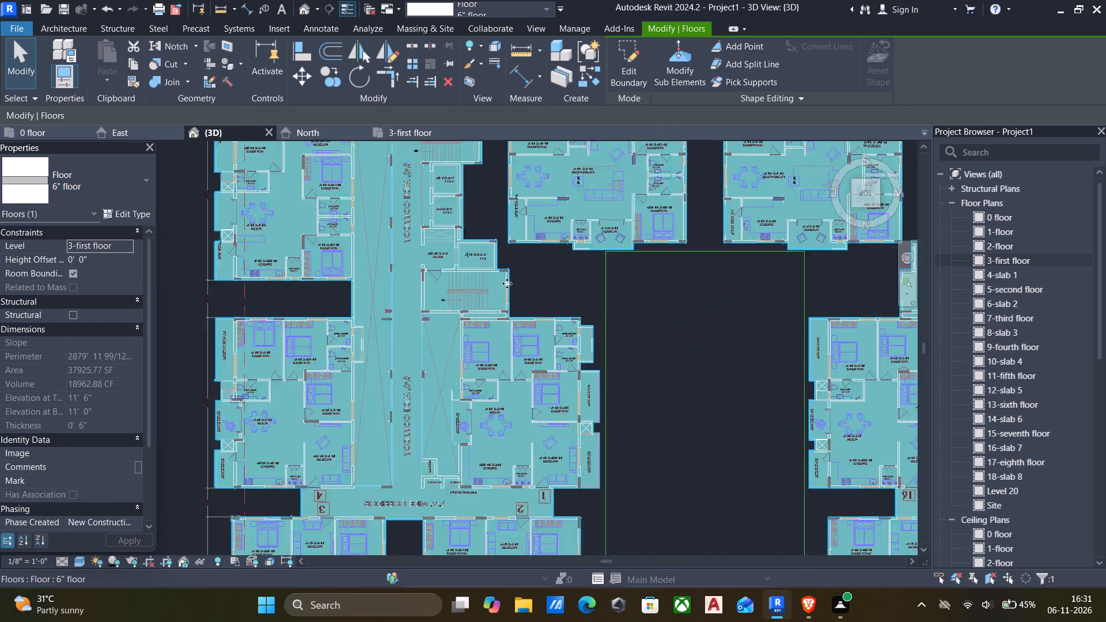
scroll(284, 267, up, 9)
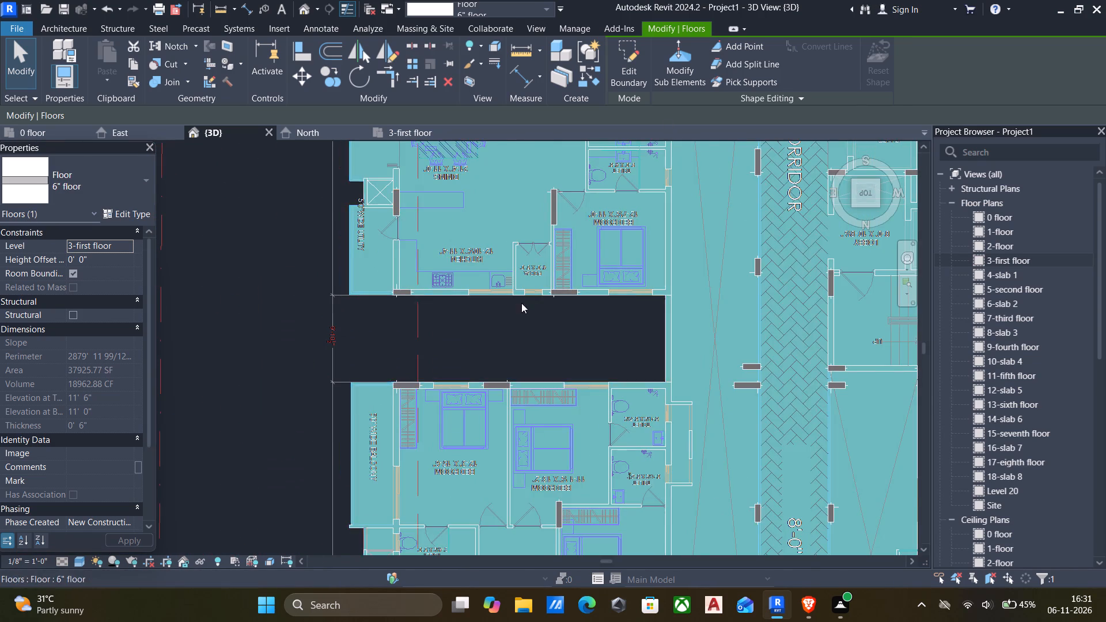
Examine the selected 6" floor from the top view, checking the units beside the central green area and their outer balcony edges.
scroll(521, 304, down, 6)
scroll(547, 388, down, 7)
middle_drag(541, 384, 516, 350)
scroll(692, 449, up, 5)
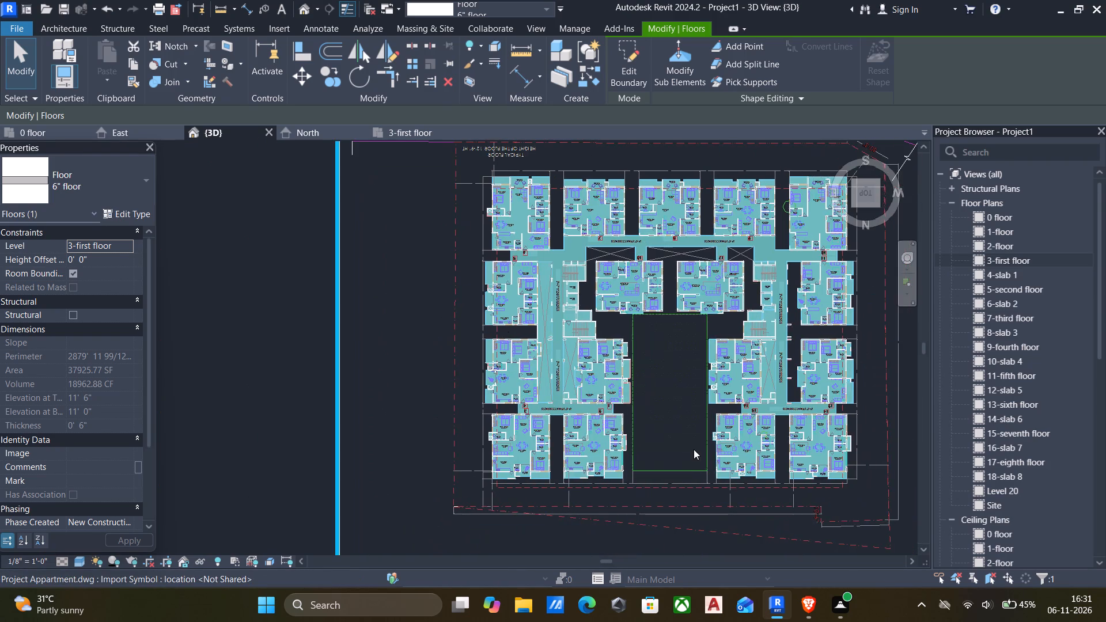
scroll(694, 449, up, 1)
scroll(697, 451, down, 6)
middle_drag(672, 439, 622, 413)
scroll(770, 450, up, 6)
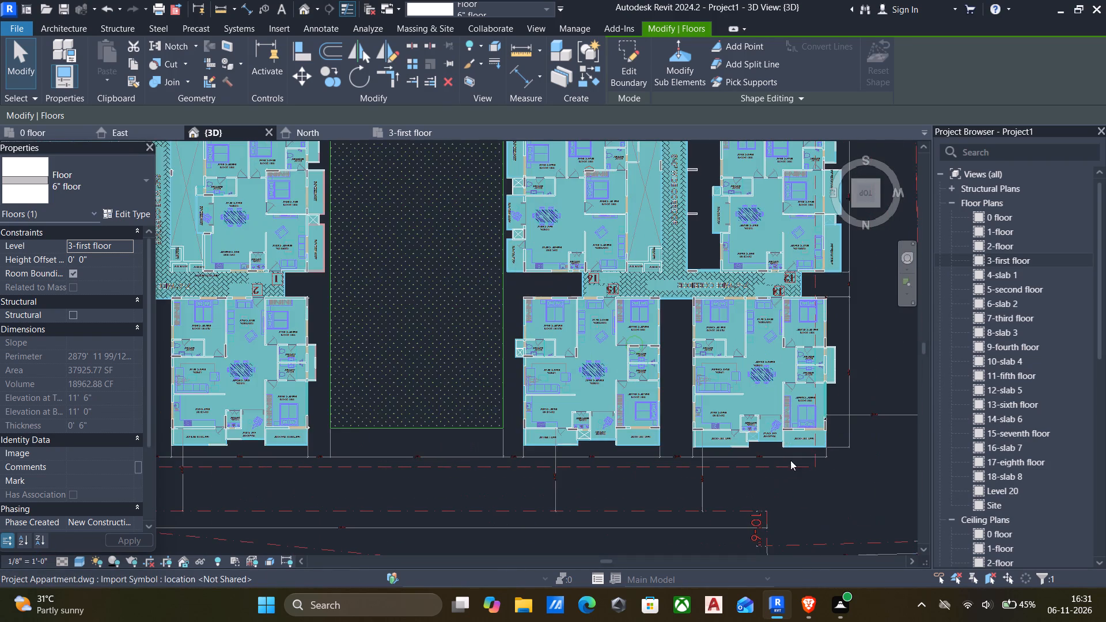
scroll(680, 453, up, 4)
scroll(552, 443, up, 4)
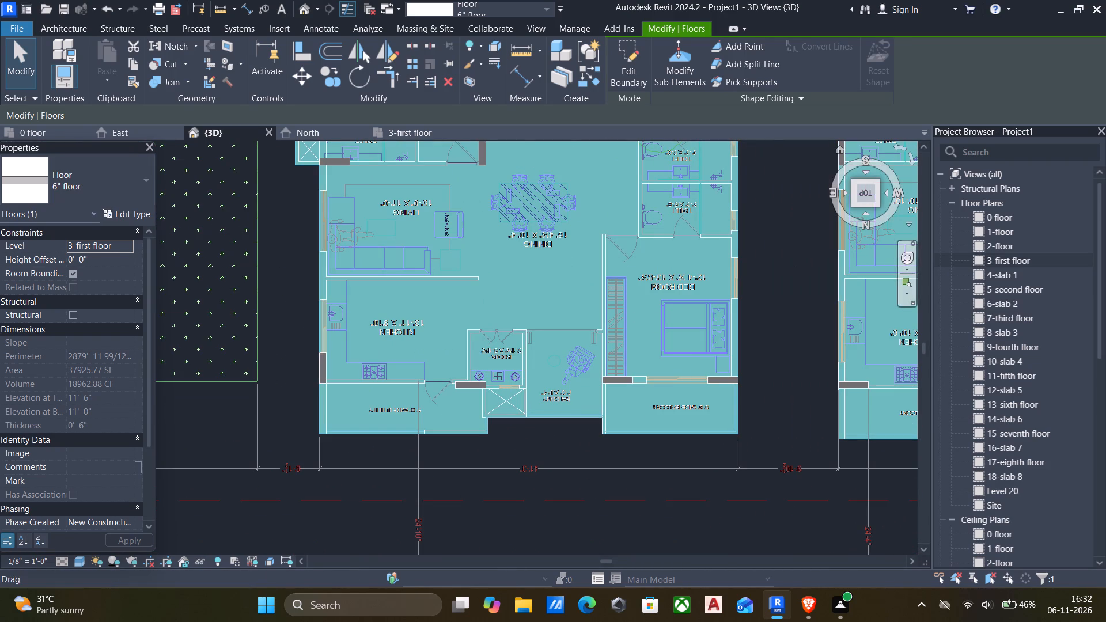
Open the 3-first floor plan and examine the floor edge along the corner unit's 5'-0" wide balconies, pooja and kitchen.
double_click(975, 257)
scroll(709, 293, down, 6)
scroll(509, 309, up, 1)
click(342, 294)
scroll(625, 360, up, 5)
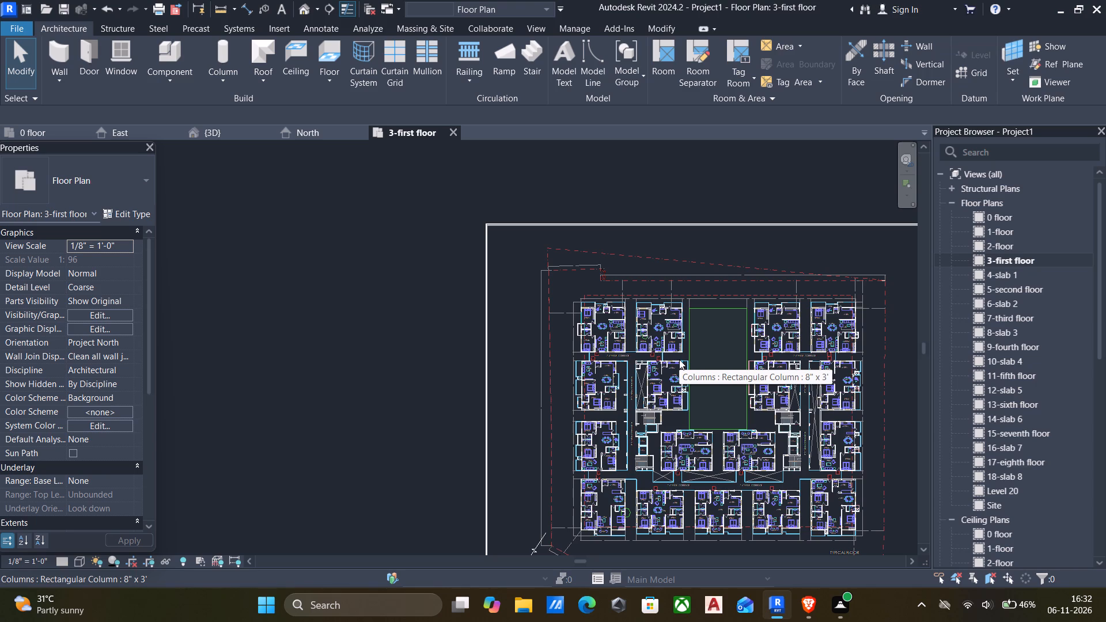
scroll(615, 312, up, 7)
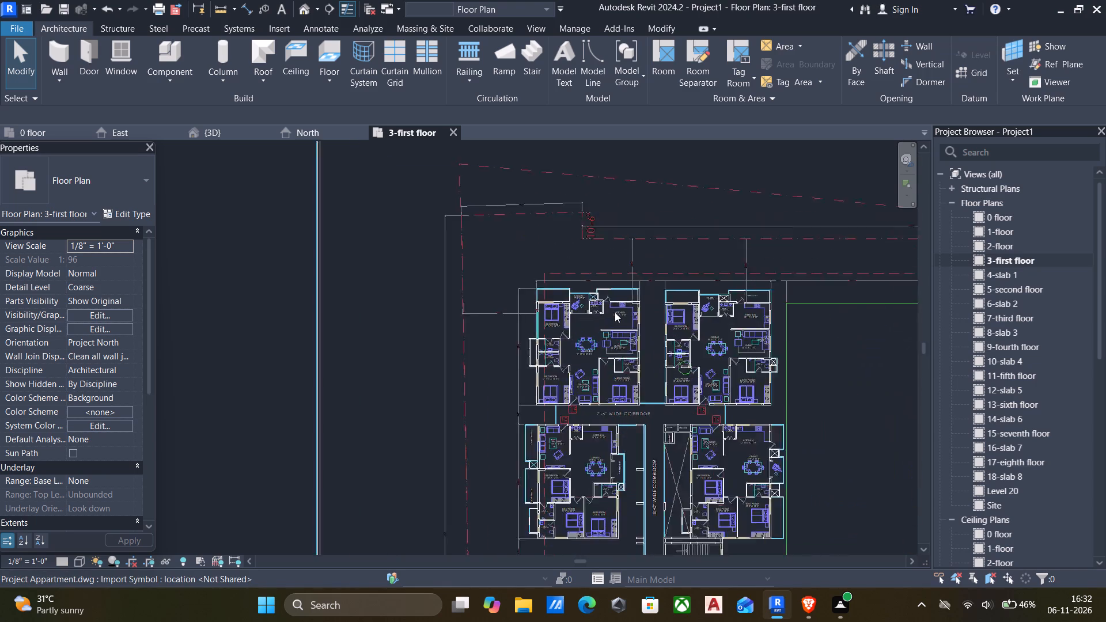
scroll(615, 312, up, 8)
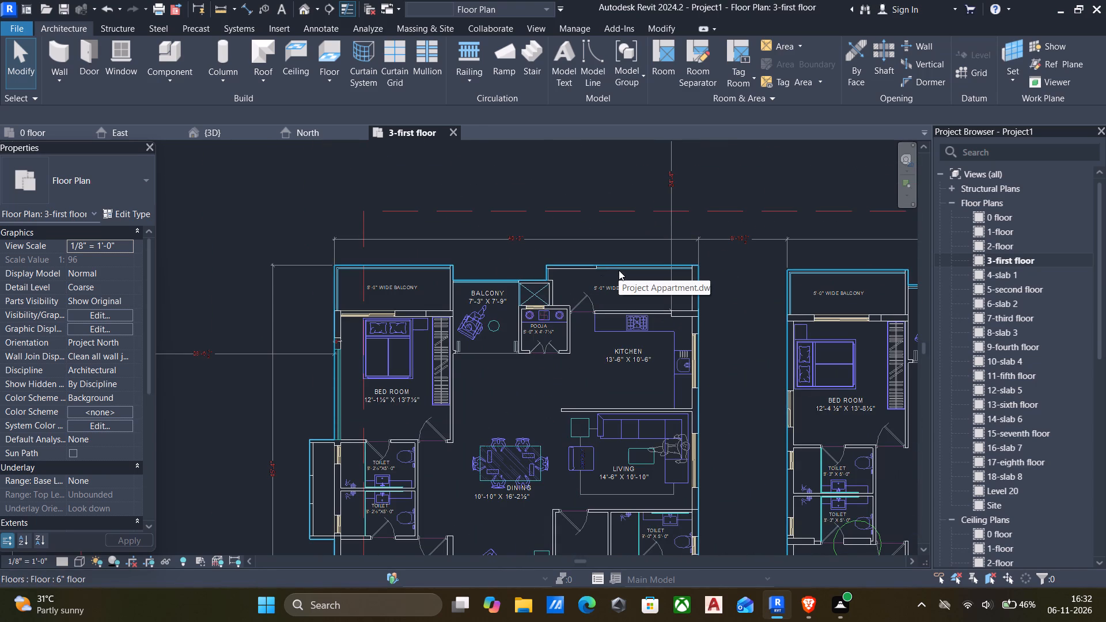
scroll(619, 270, up, 4)
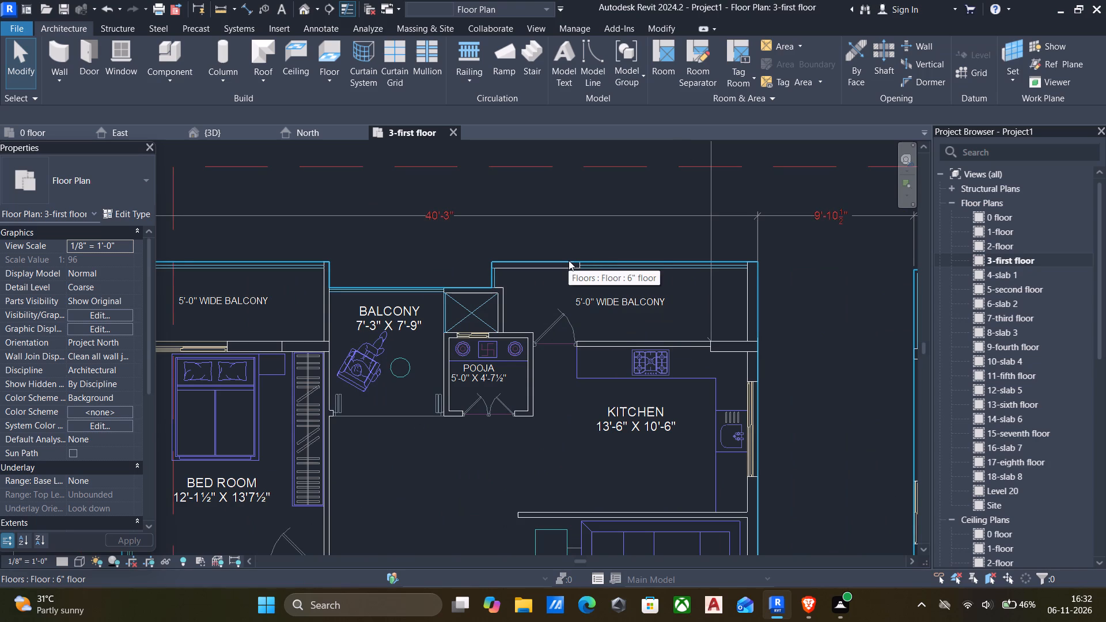
scroll(565, 259, up, 4)
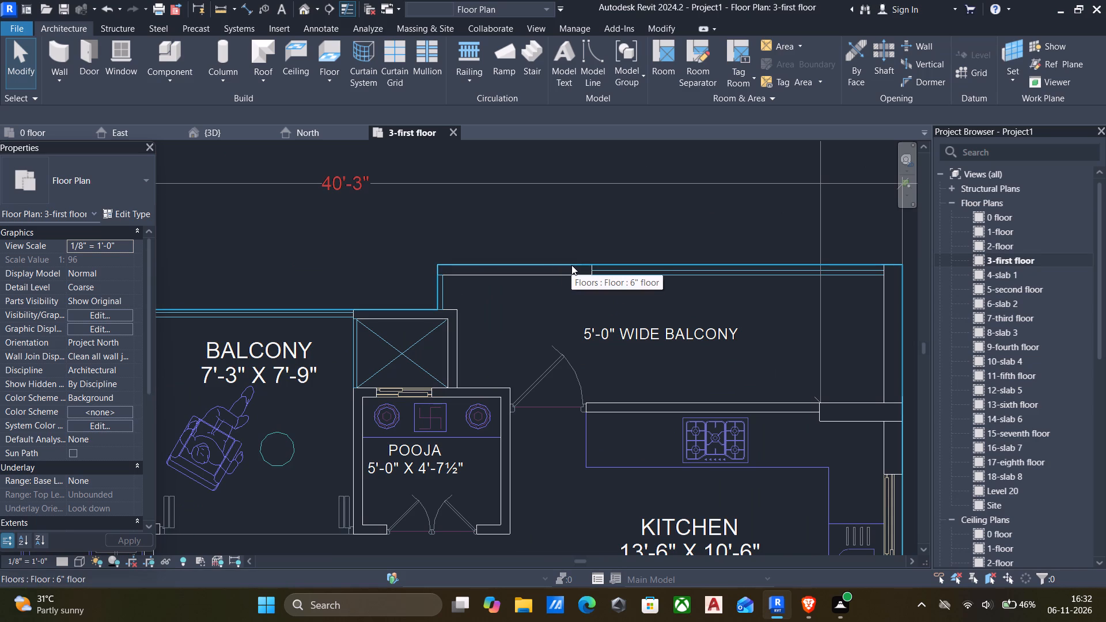
scroll(535, 255, down, 7)
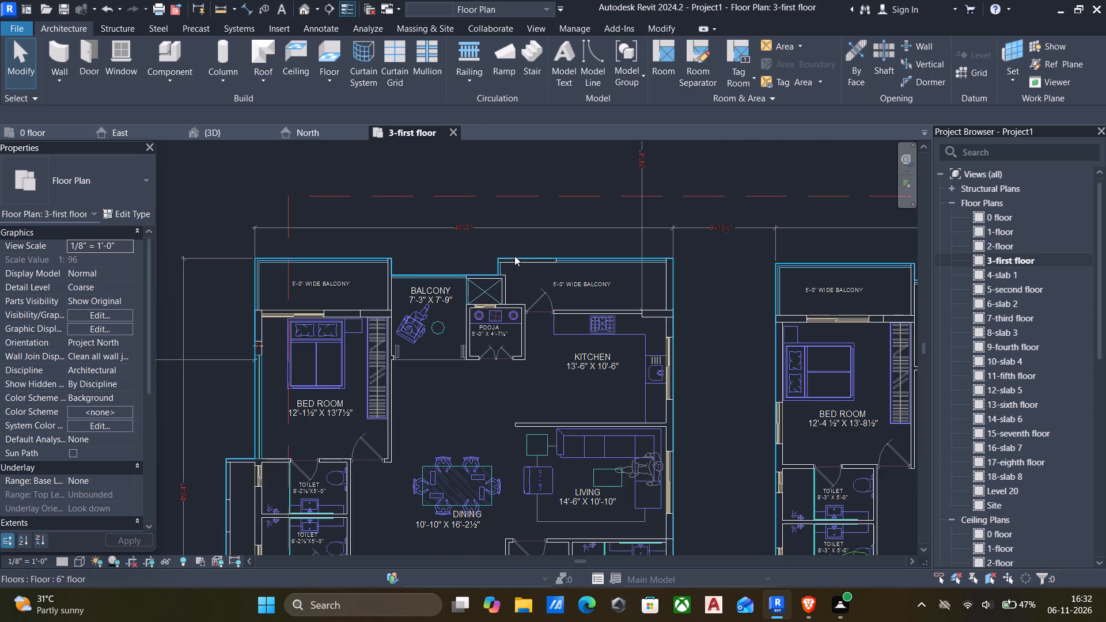
Select the 6" floor in the 3-first floor plan and check its coverage over the units, corridors and open shafts.
click(514, 256)
scroll(514, 256, down, 13)
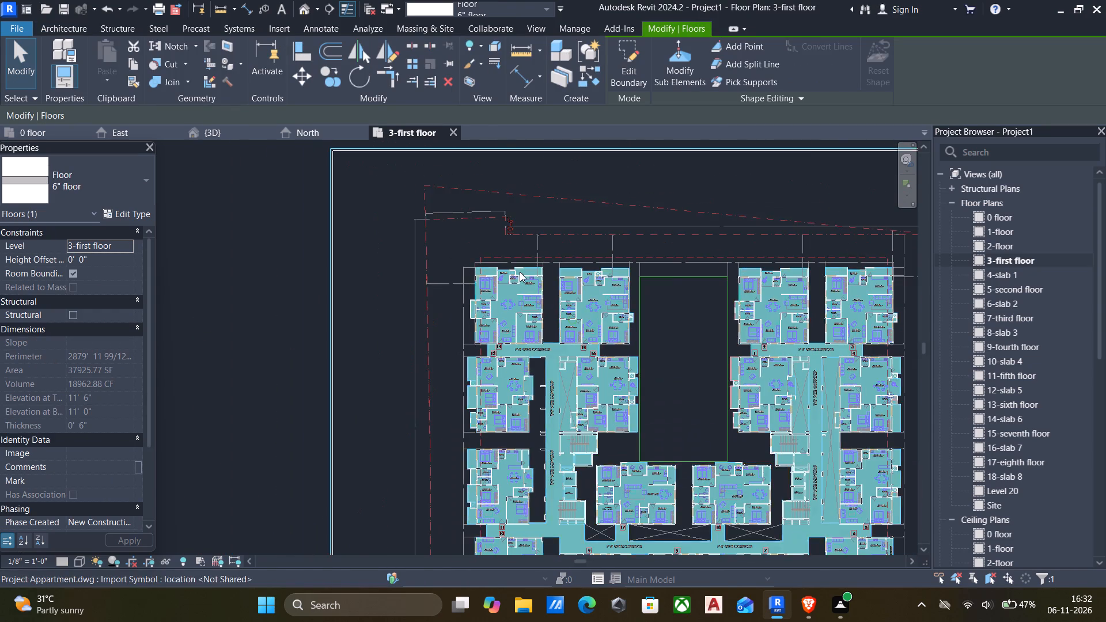
scroll(600, 305, down, 4)
middle_drag(603, 308, 501, 296)
scroll(494, 312, up, 4)
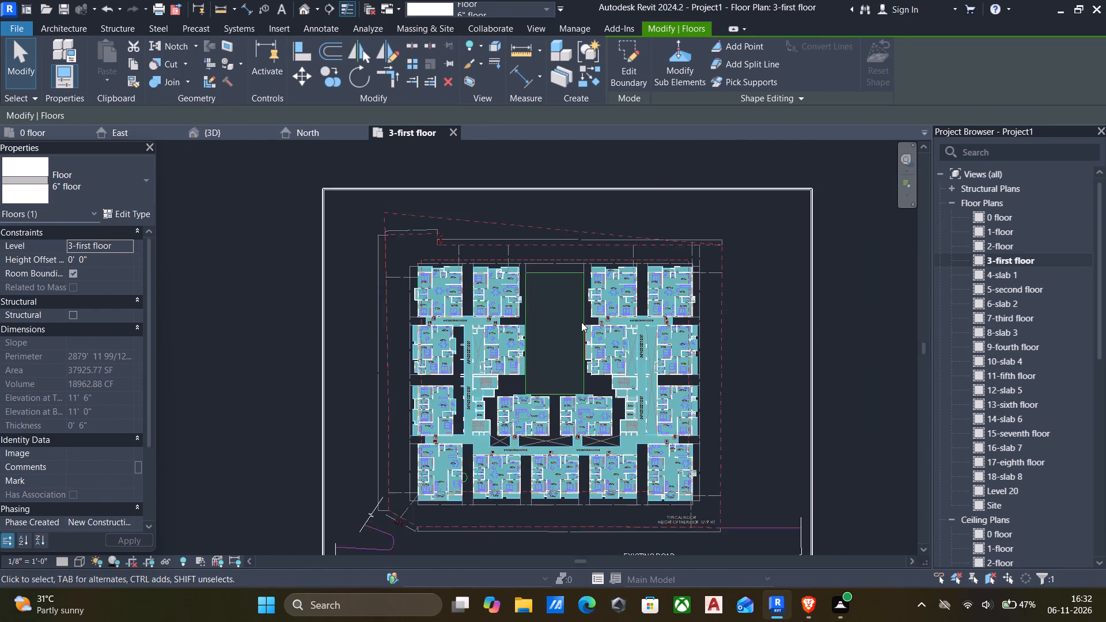
scroll(596, 310, up, 5)
scroll(739, 310, up, 5)
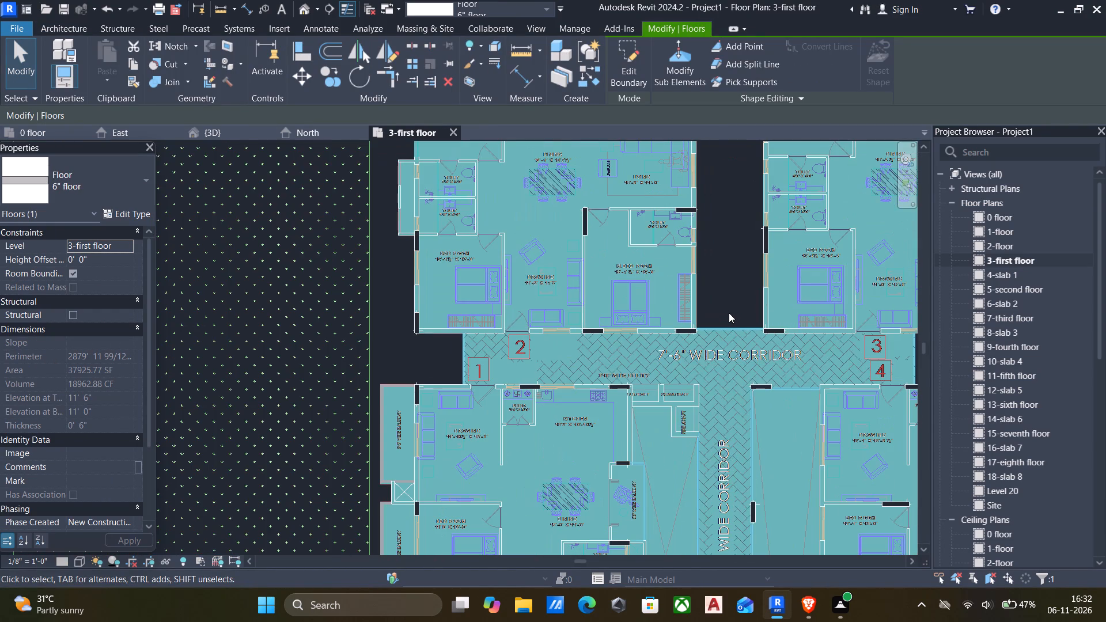
scroll(738, 323, down, 6)
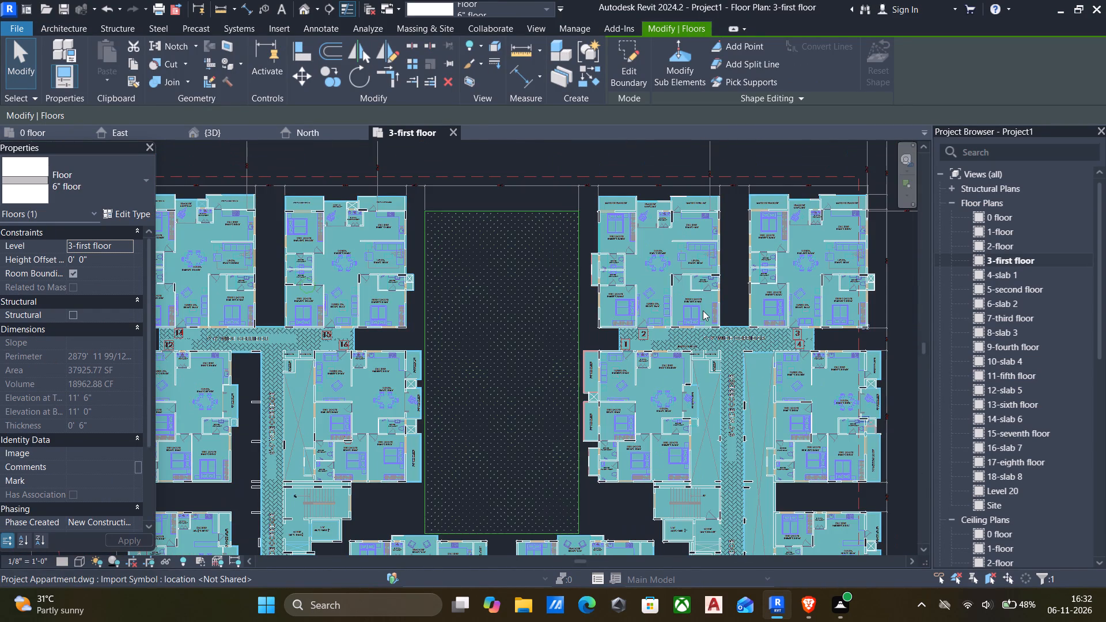
scroll(718, 310, down, 6)
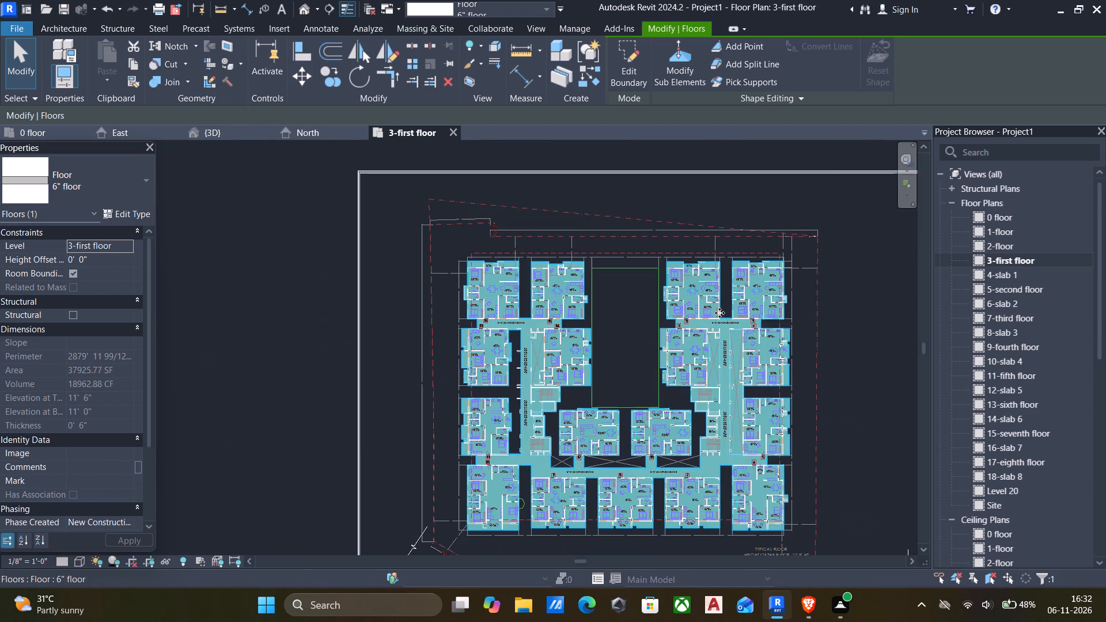
scroll(719, 318, down, 1)
middle_drag(715, 319, 630, 293)
click(845, 327)
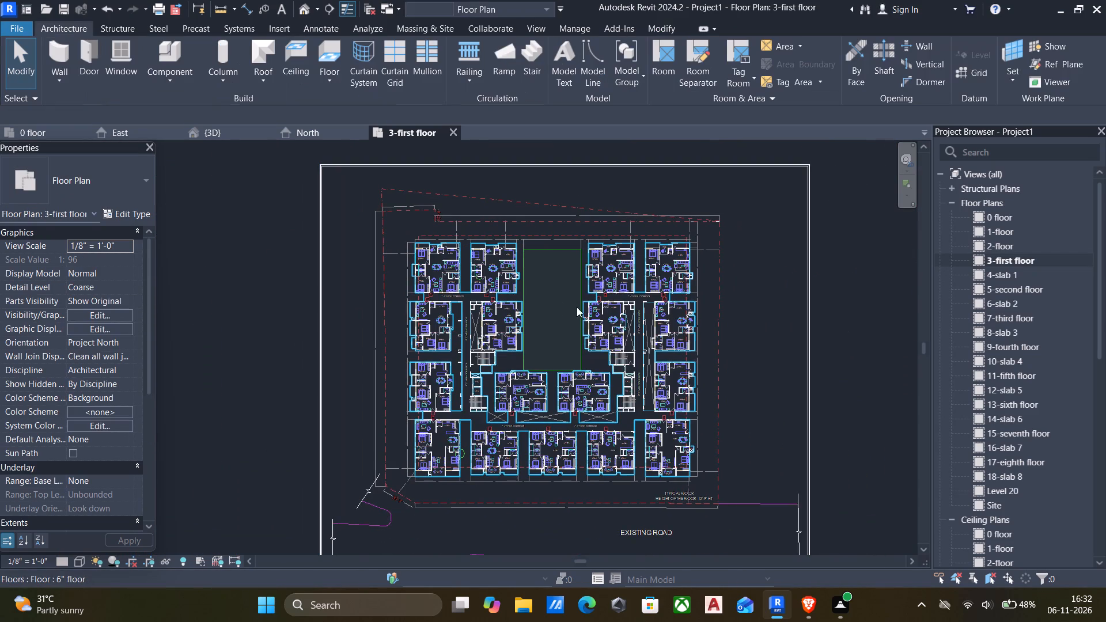
Return to the 3D view and examine the 6" floor's edges and height against the columns from orbited and front angles.
click(305, 7)
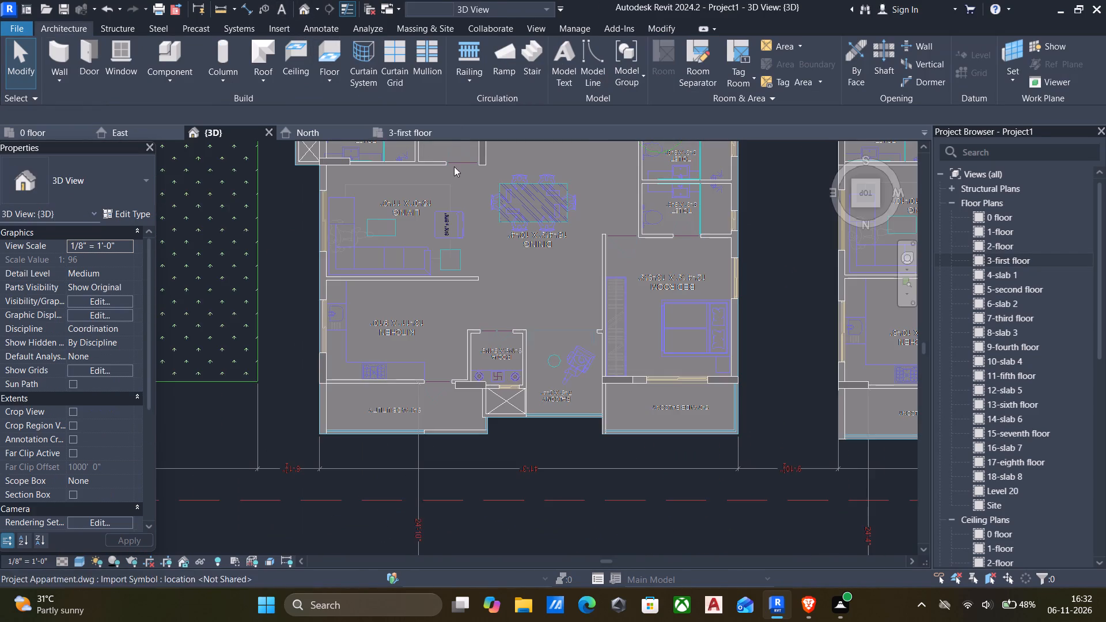
scroll(479, 304, down, 5)
scroll(492, 363, down, 4)
scroll(535, 395, down, 1)
shift+middle_drag(541, 392, 624, 307)
scroll(448, 392, down, 3)
middle_drag(451, 394, 619, 325)
middle_drag(372, 359, 448, 320)
middle_drag(403, 369, 410, 367)
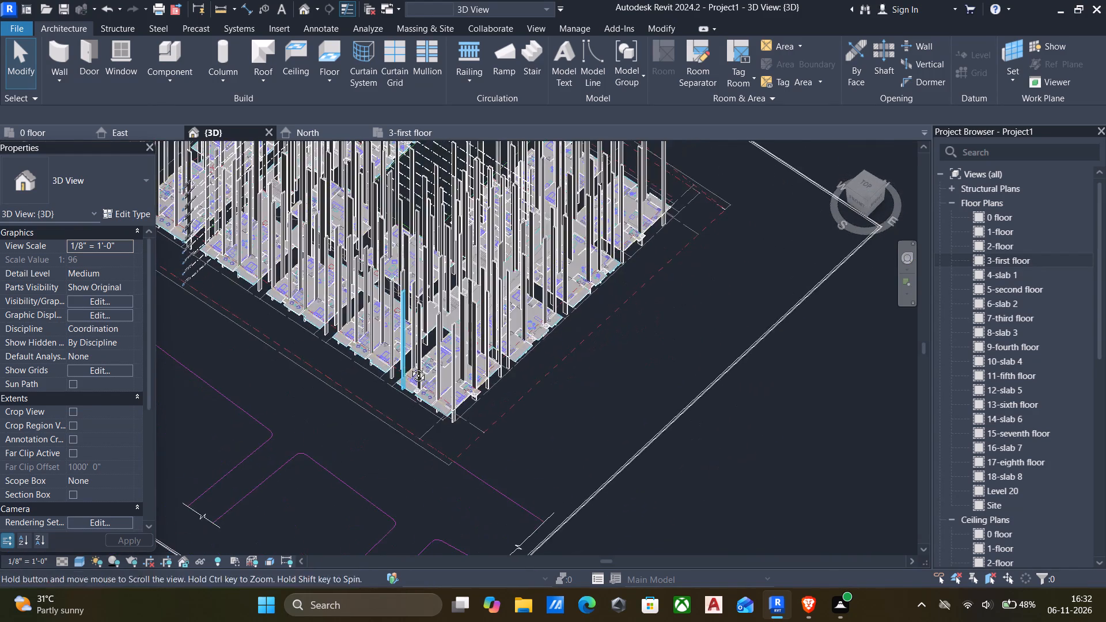
middle_drag(410, 367, 440, 327)
scroll(431, 377, up, 6)
scroll(418, 367, down, 4)
shift+middle_drag(416, 367, 416, 359)
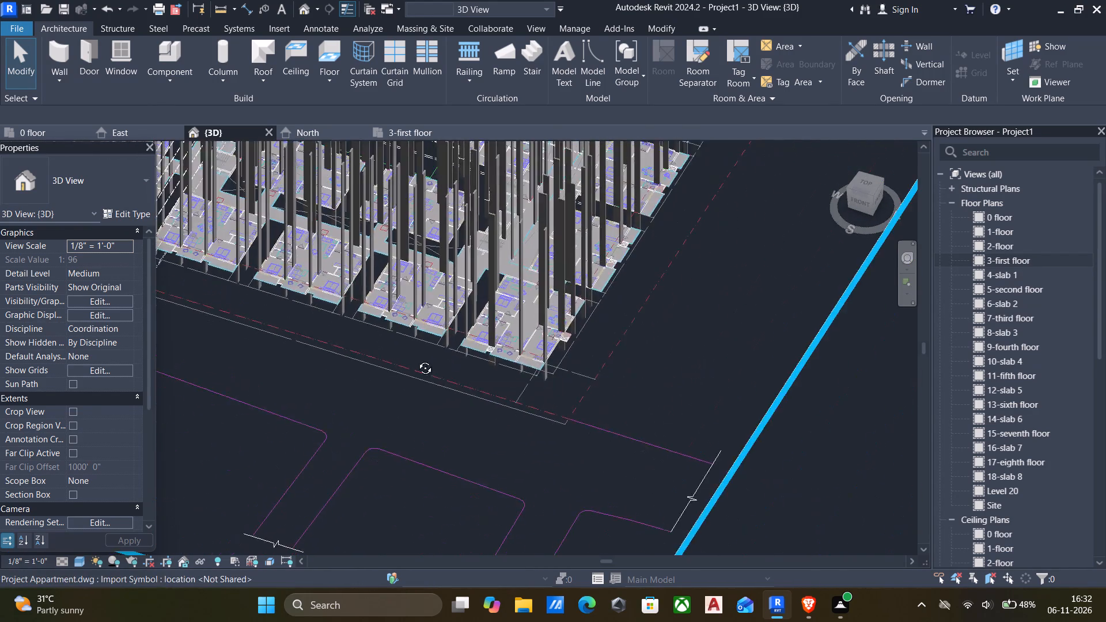
shift+middle_drag(416, 359, 436, 245)
scroll(435, 245, down, 2)
middle_drag(422, 262, 403, 321)
shift+middle_drag(415, 320, 451, 285)
scroll(471, 283, up, 3)
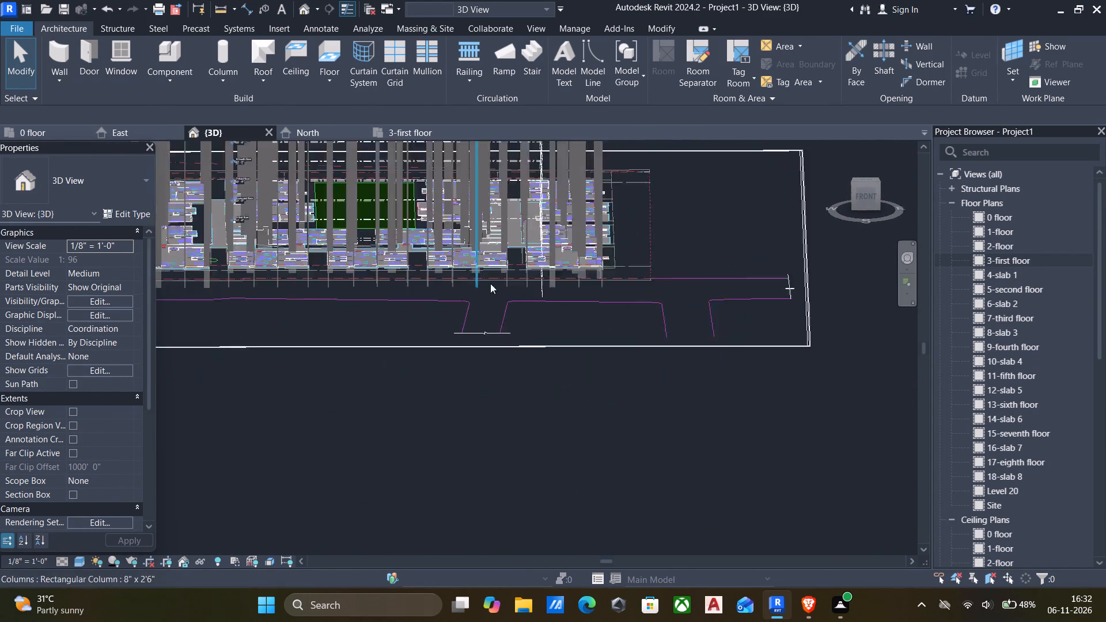
scroll(490, 283, up, 2)
scroll(635, 261, up, 4)
scroll(635, 261, down, 1)
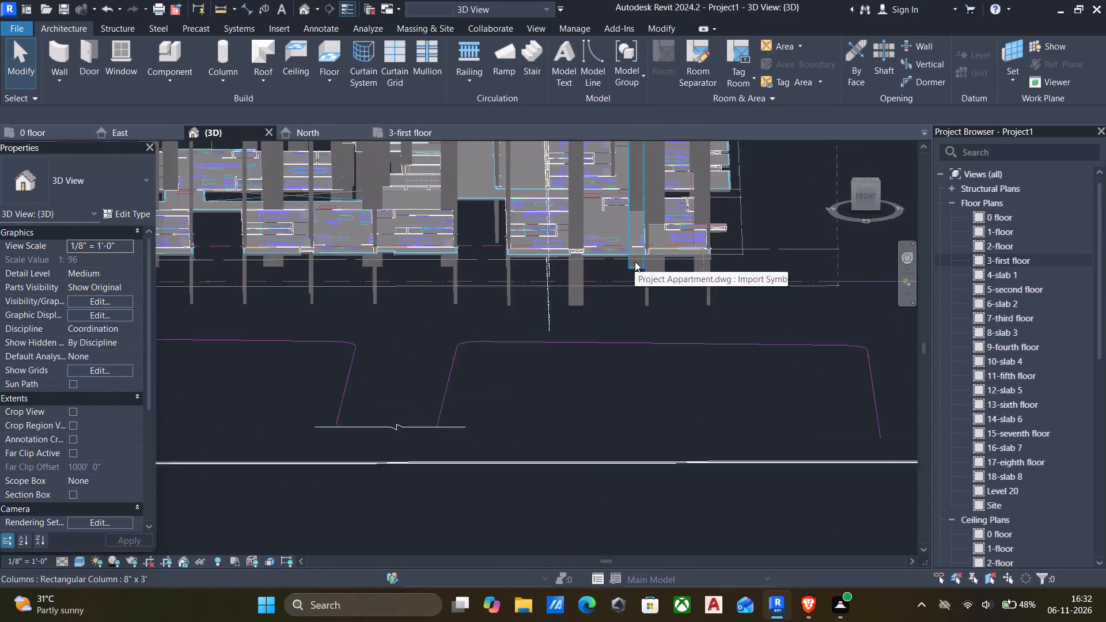
scroll(635, 261, down, 4)
shift+middle_drag(633, 270, 498, 281)
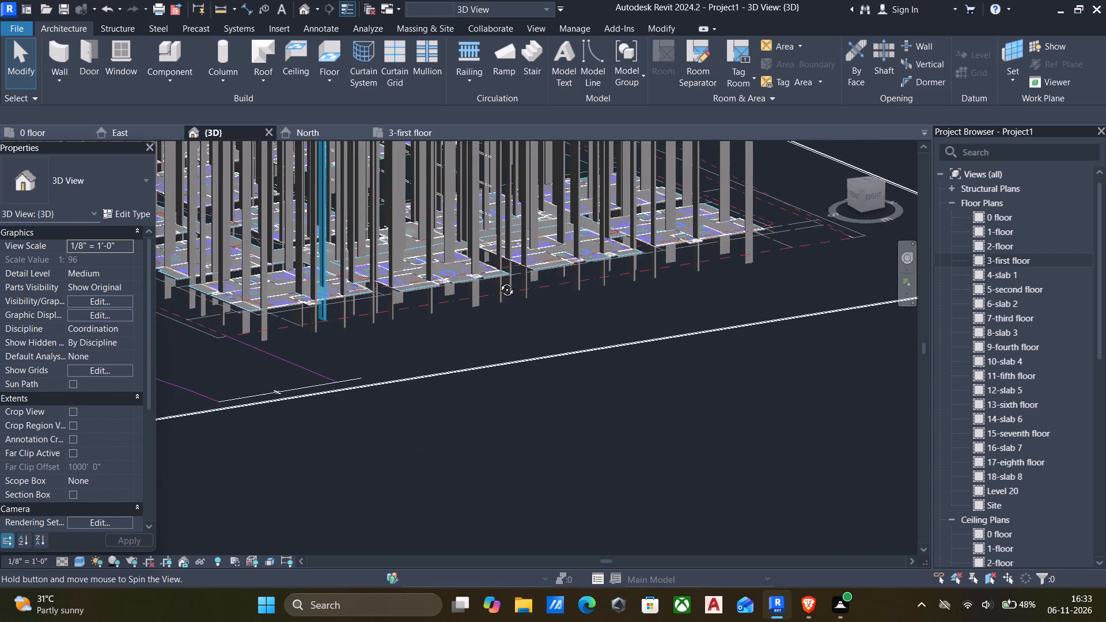
shift+middle_drag(498, 281, 600, 281)
Reopen the 3-first floor plan and examine the corner unit's outer walls and floor edge around the bedroom and pooja balconies.
double_click(979, 260)
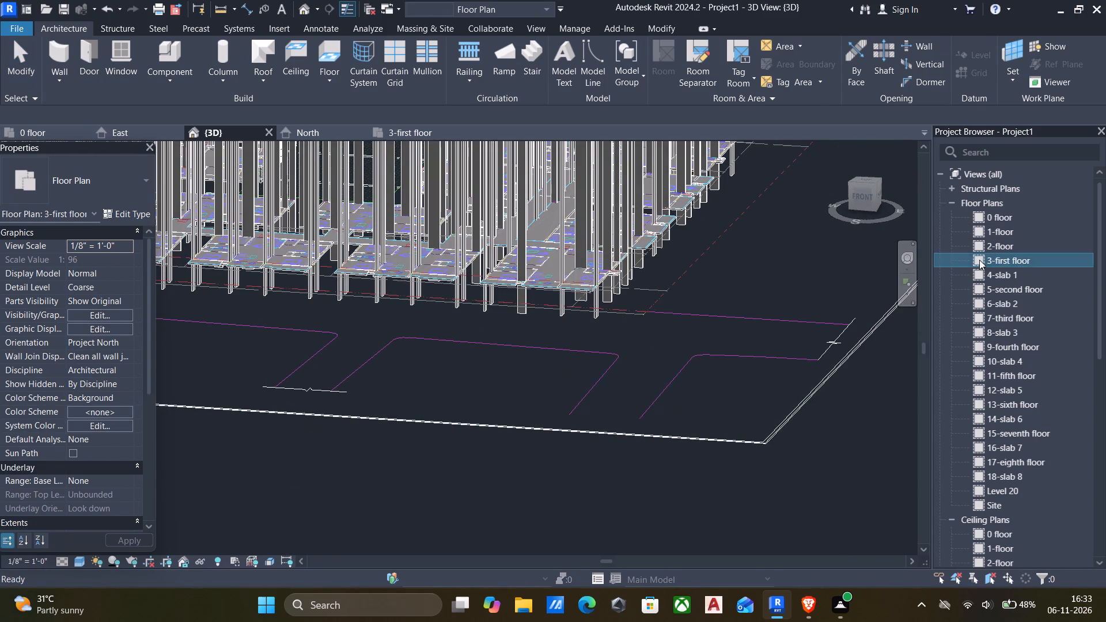
scroll(405, 263, up, 11)
scroll(427, 216, up, 5)
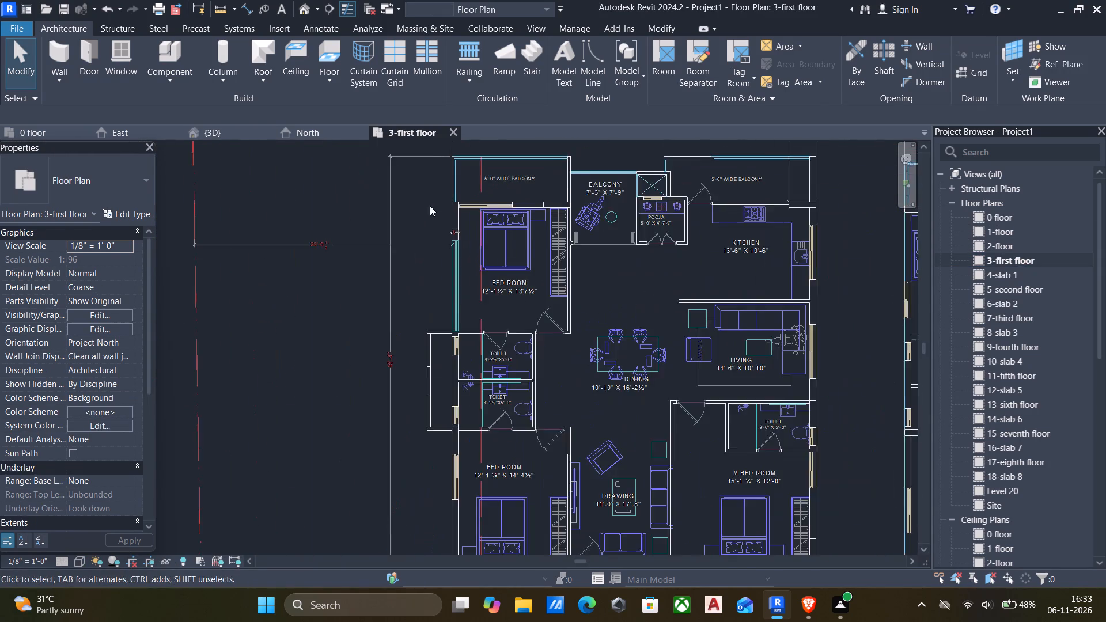
scroll(445, 215, down, 2)
middle_drag(447, 223, 427, 257)
scroll(434, 259, up, 4)
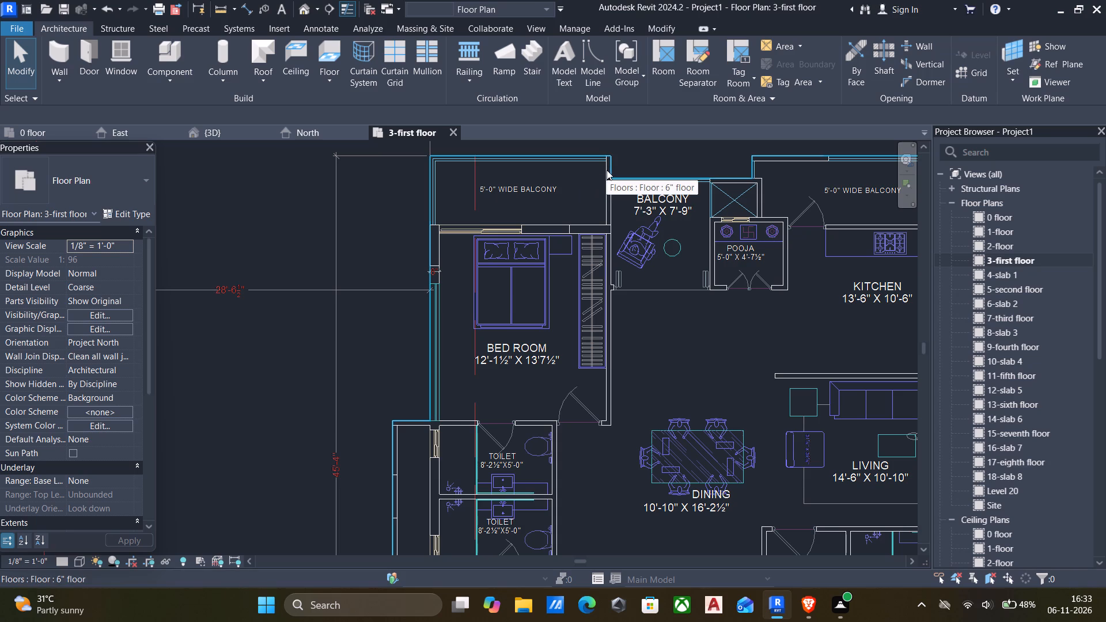
scroll(482, 198, down, 7)
middle_drag(487, 202, 465, 215)
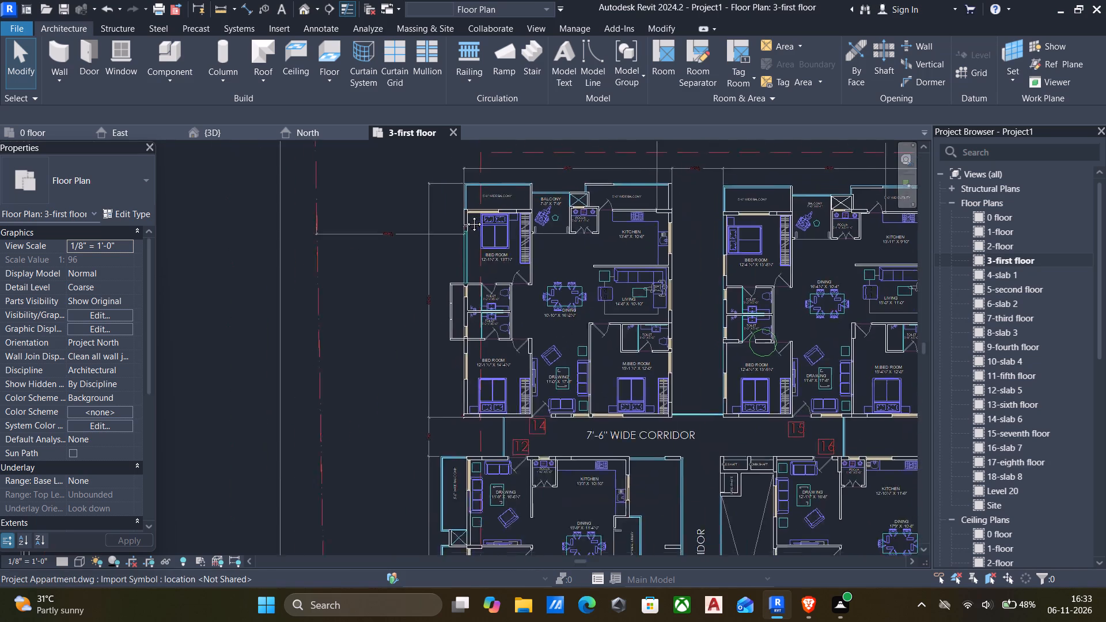
middle_drag(465, 215, 454, 233)
scroll(459, 232, up, 6)
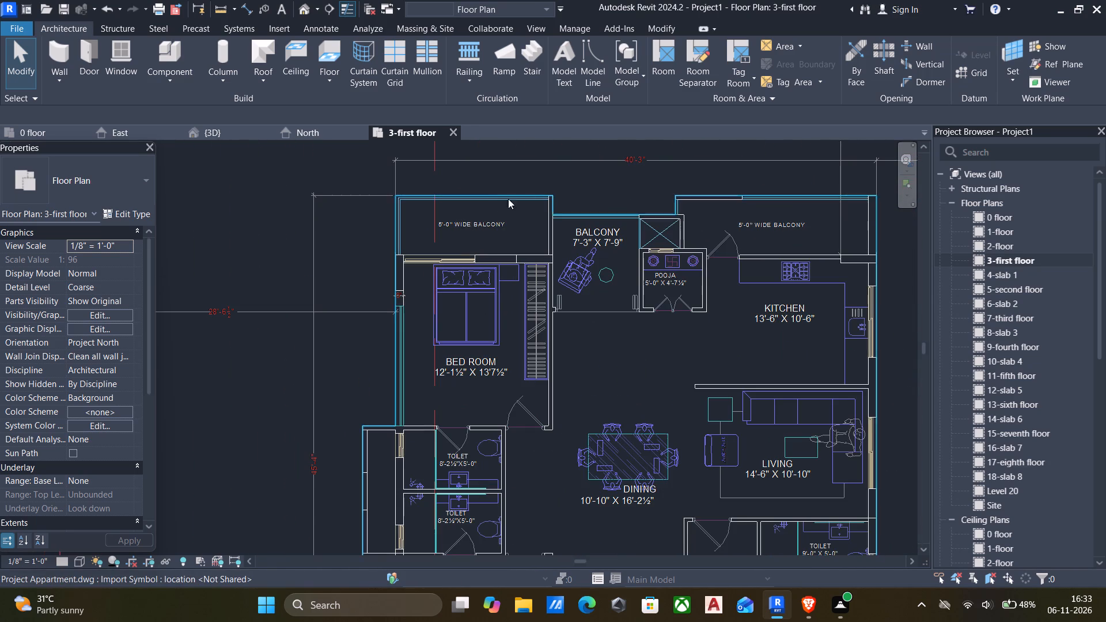
scroll(574, 200, up, 6)
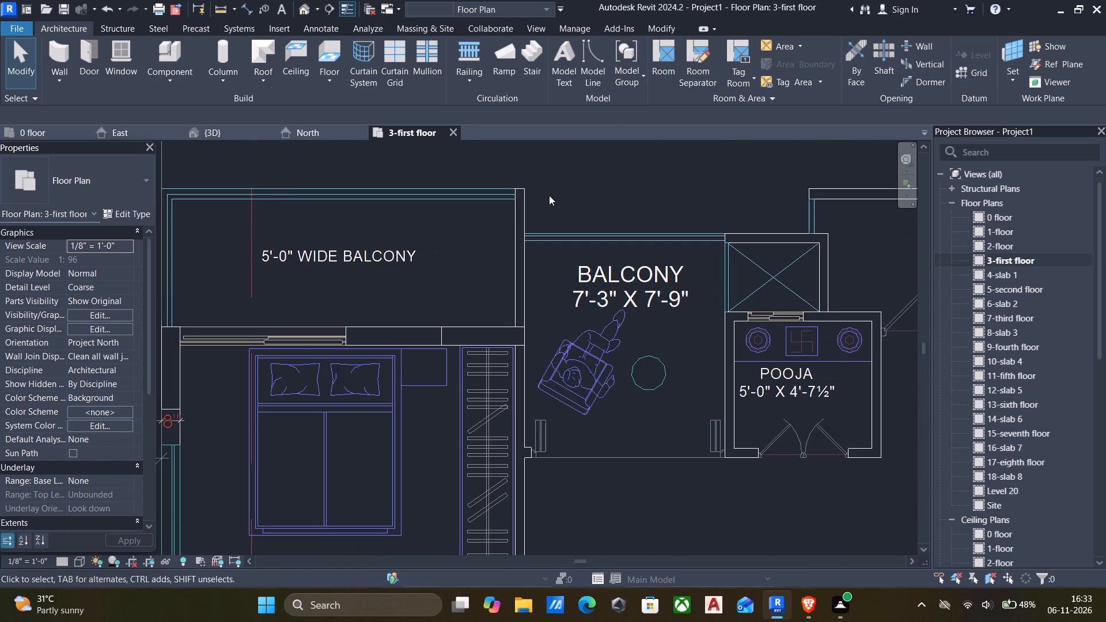
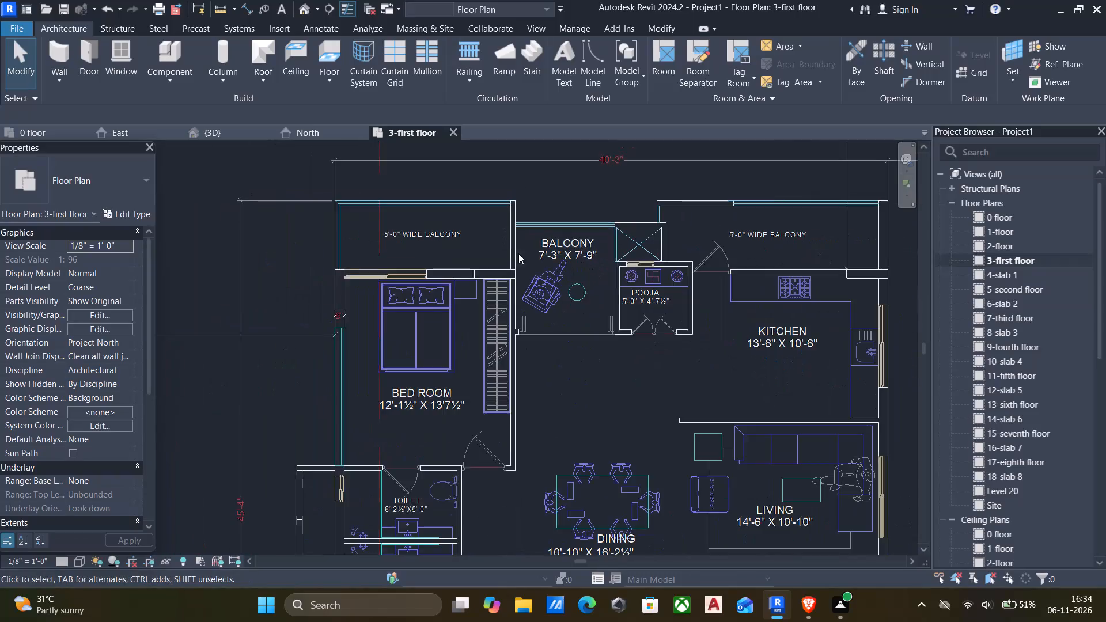
Examine the overall 3-first floor plan, checking the layout of all units, corridors and shafts around the central courtyard.
scroll(524, 259, down, 2)
scroll(637, 269, down, 4)
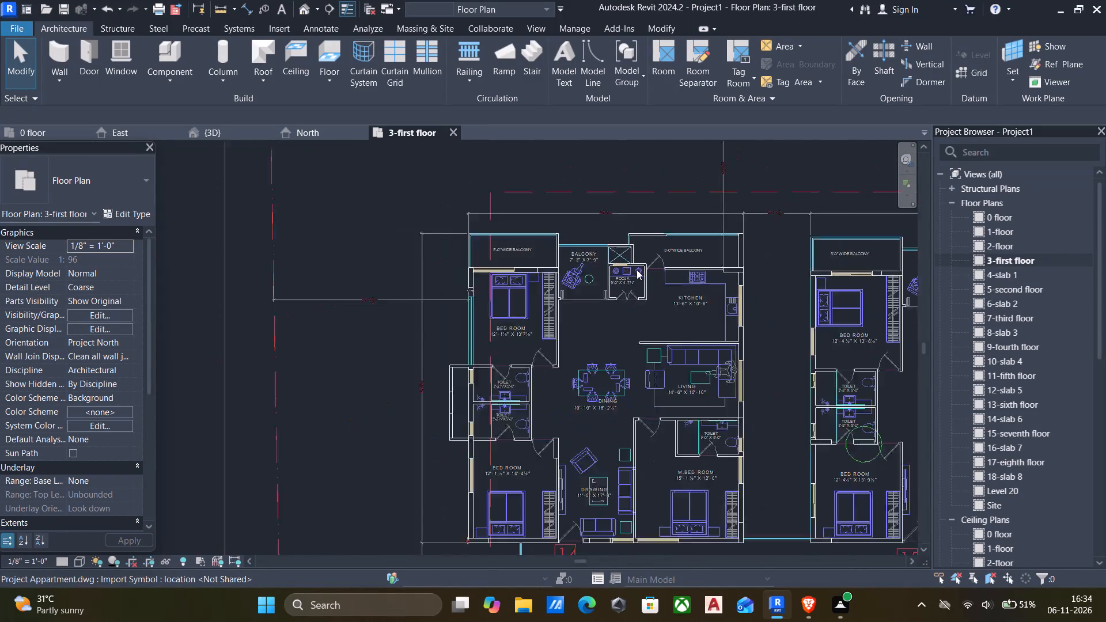
scroll(637, 270, down, 3)
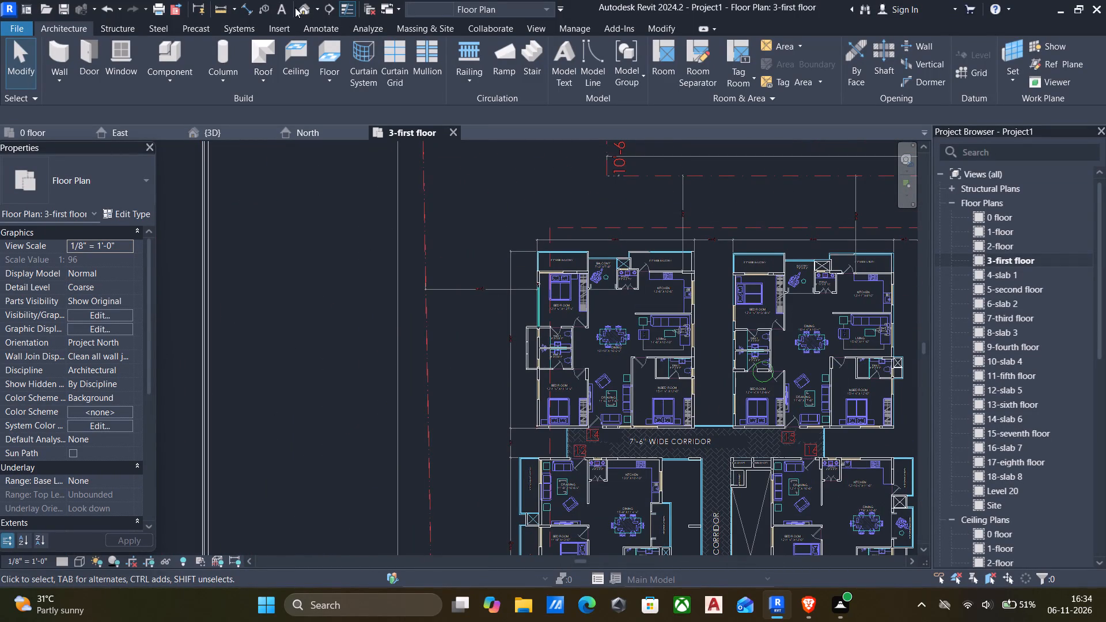
scroll(567, 185, down, 4)
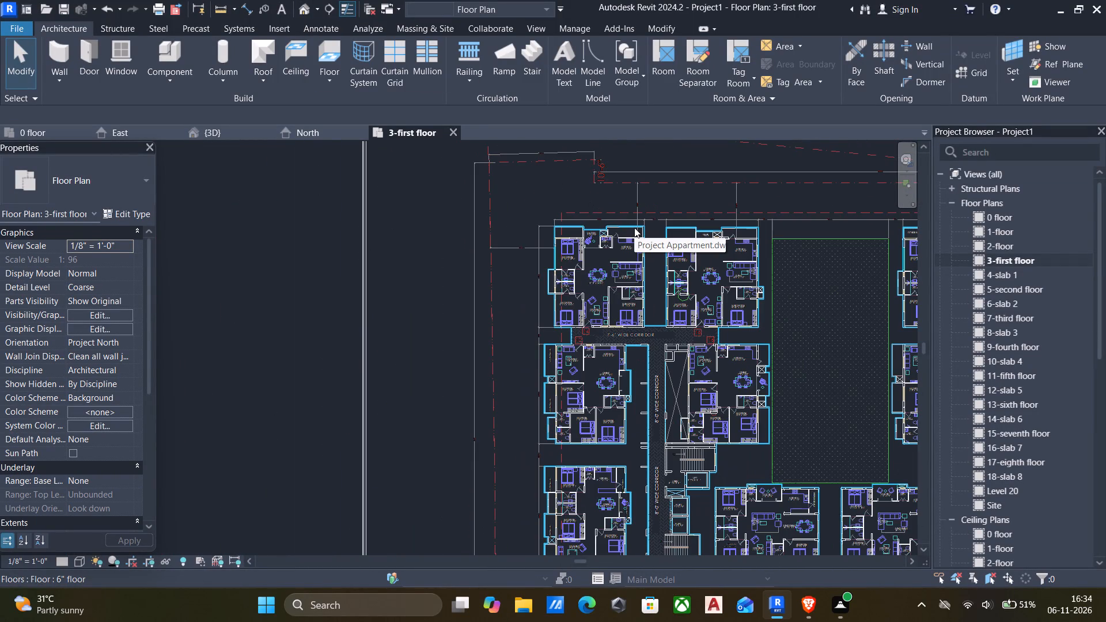
scroll(634, 235, down, 2)
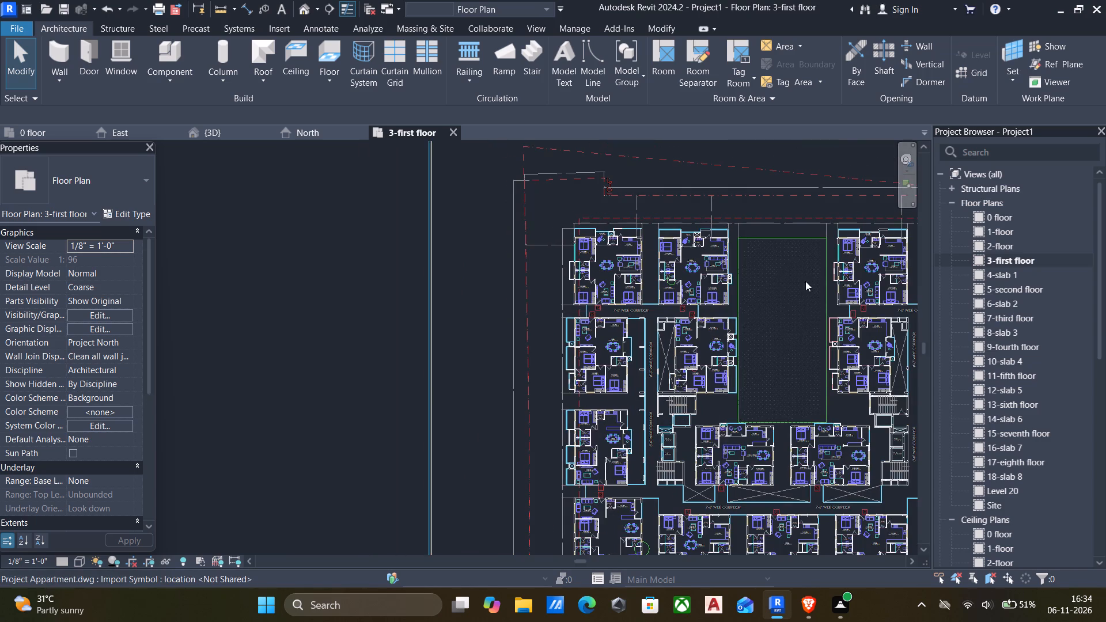
scroll(777, 279, up, 2)
scroll(777, 280, down, 4)
middle_drag(746, 287, 459, 249)
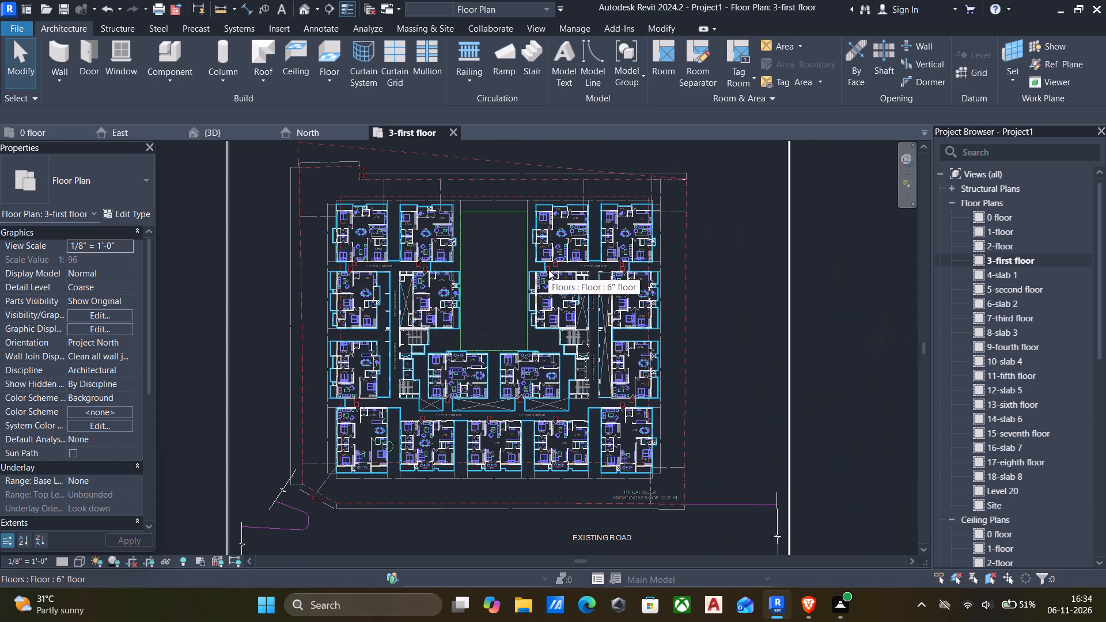
scroll(445, 258, up, 2)
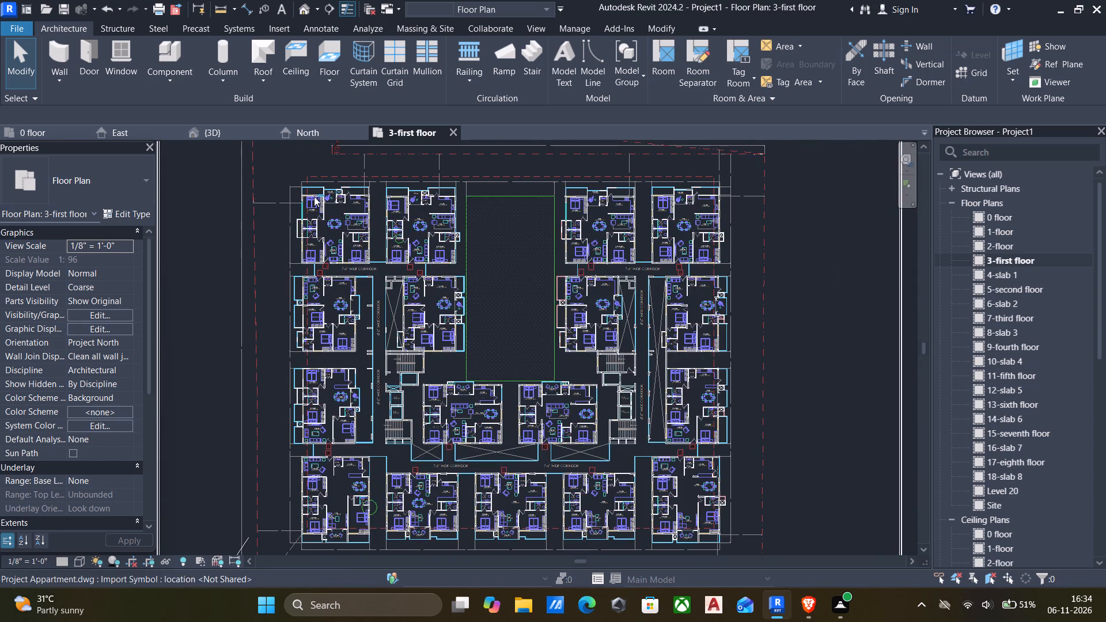
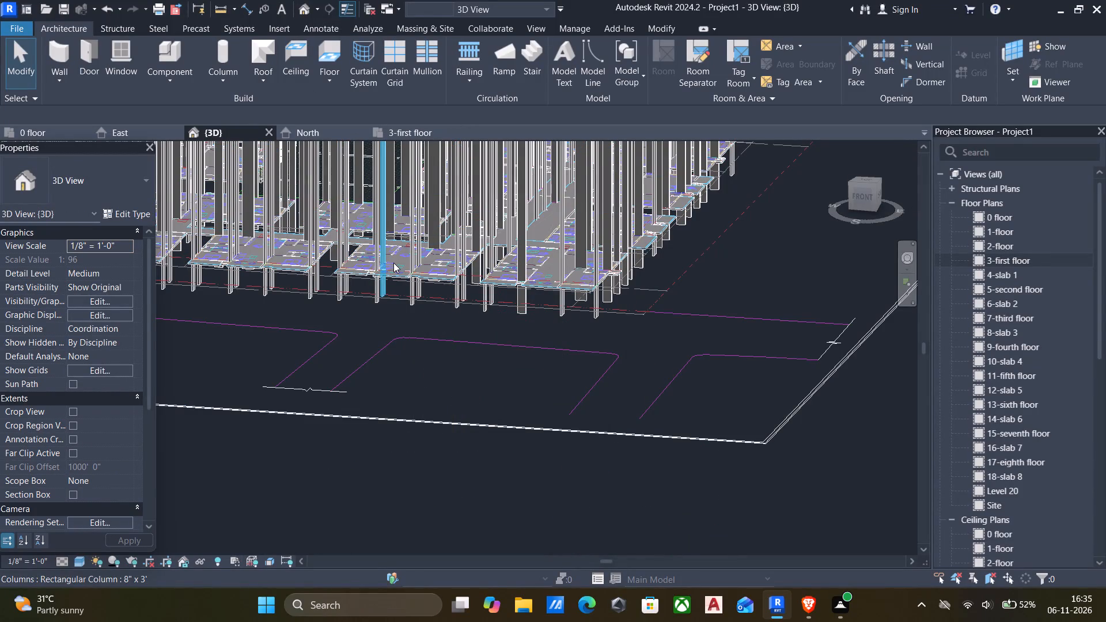
Examine the columns and the floor slabs at their base in the 3D view from the front and corner of the building.
scroll(403, 303, down, 2)
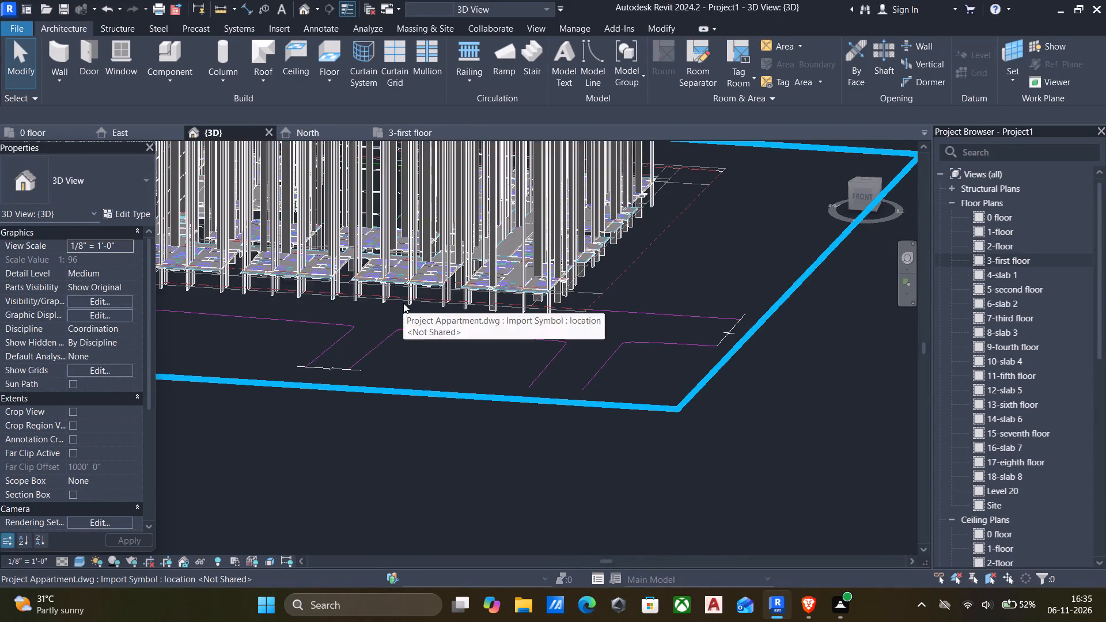
scroll(398, 311, down, 1)
shift+middle_drag(398, 313, 530, 357)
shift+scroll(529, 357, up, 1)
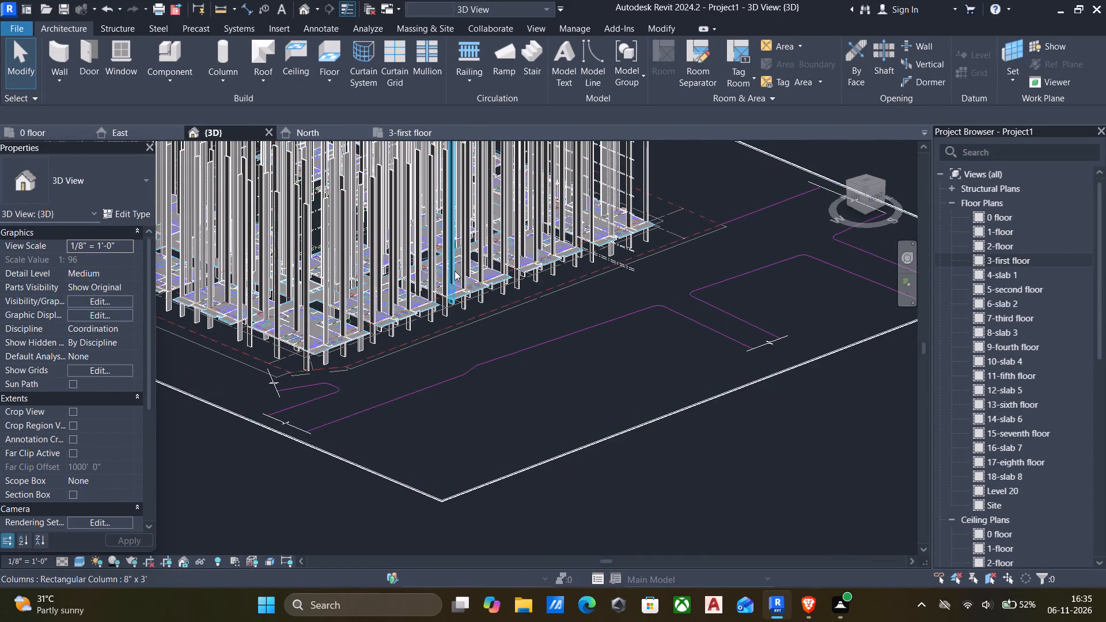
scroll(442, 271, down, 3)
middle_drag(460, 320, 505, 386)
scroll(513, 338, up, 4)
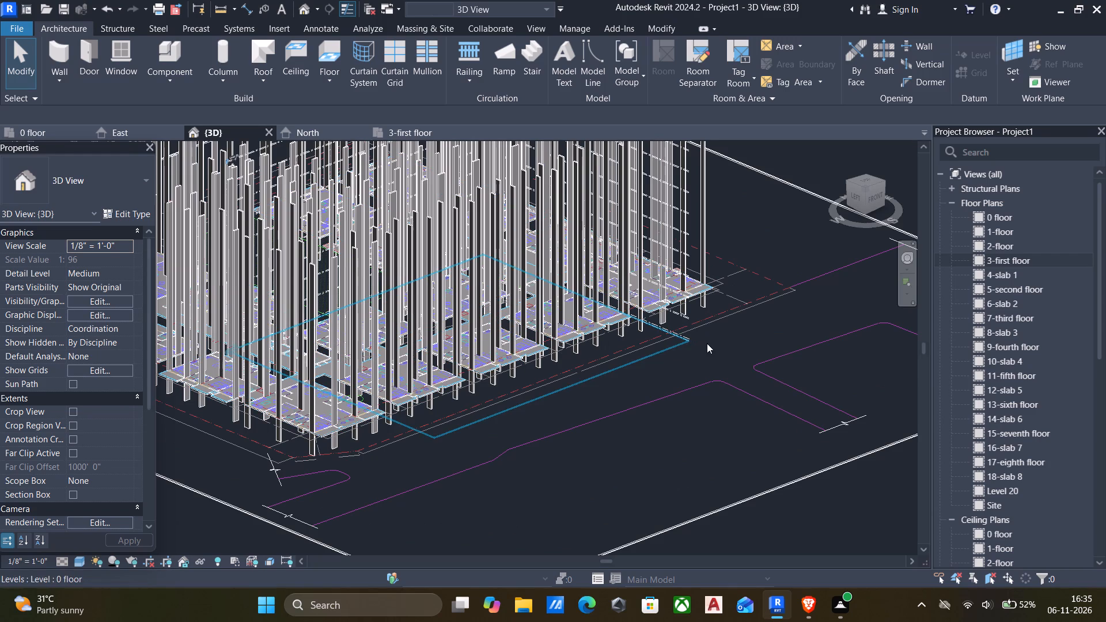
Open the 3-first floor plan and check the overall layout of the units.
double_click(980, 256)
scroll(716, 278, down, 3)
scroll(606, 295, up, 5)
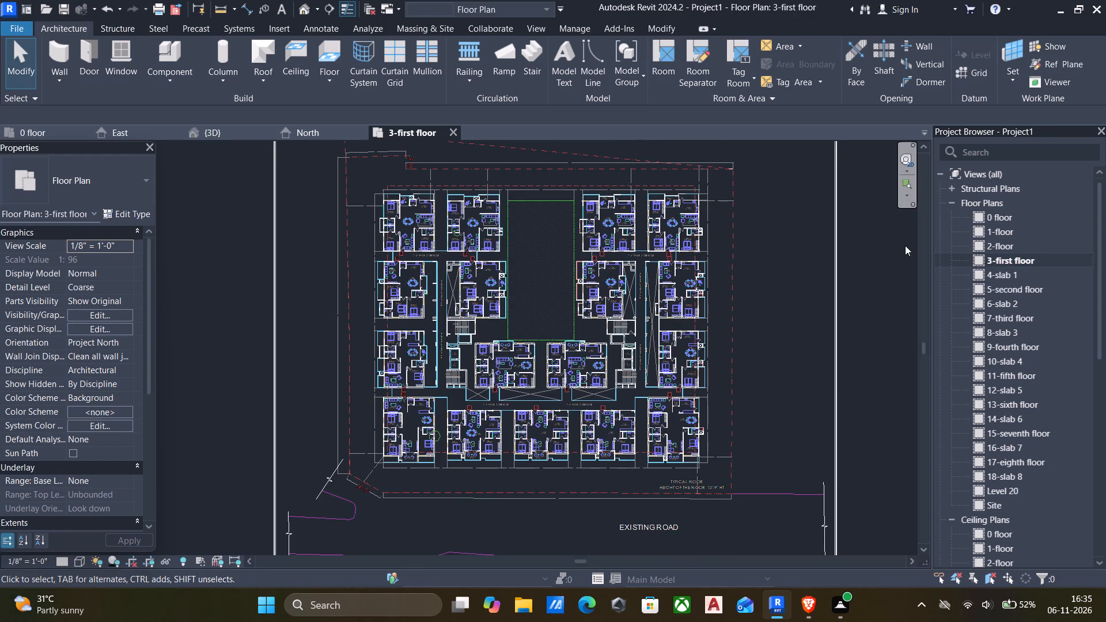
Open the East elevation and examine the upper level lines and column tops around Level 20 and 18-slab 8.
scroll(981, 452, down, 6)
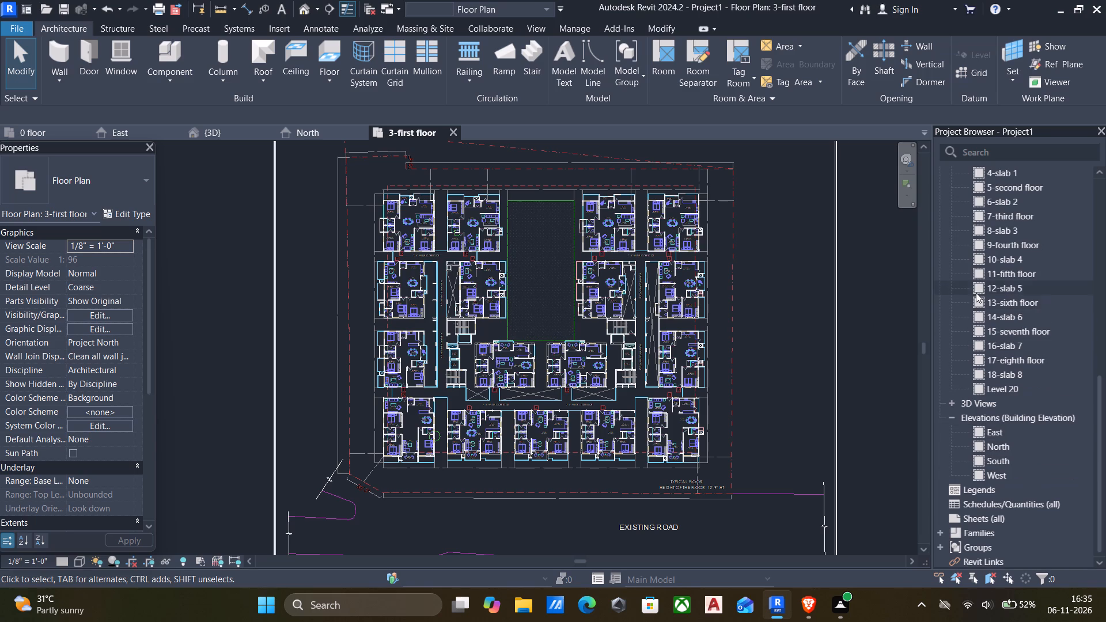
double_click(989, 428)
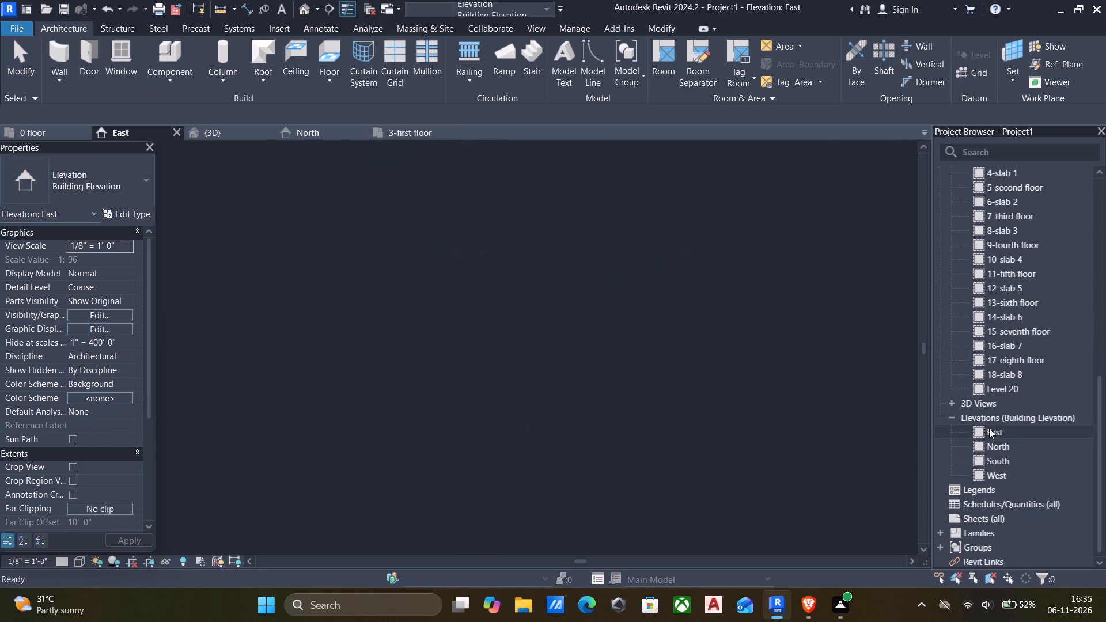
scroll(452, 302, up, 4)
scroll(471, 246, up, 12)
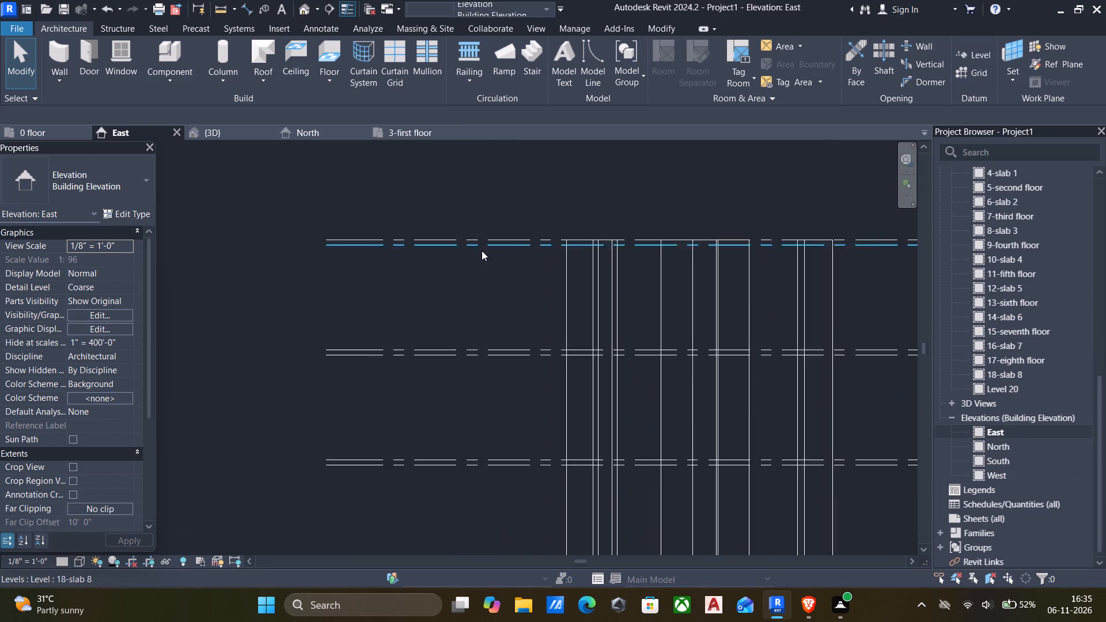
scroll(479, 253, down, 7)
middle_drag(490, 284, 232, 315)
scroll(777, 288, up, 7)
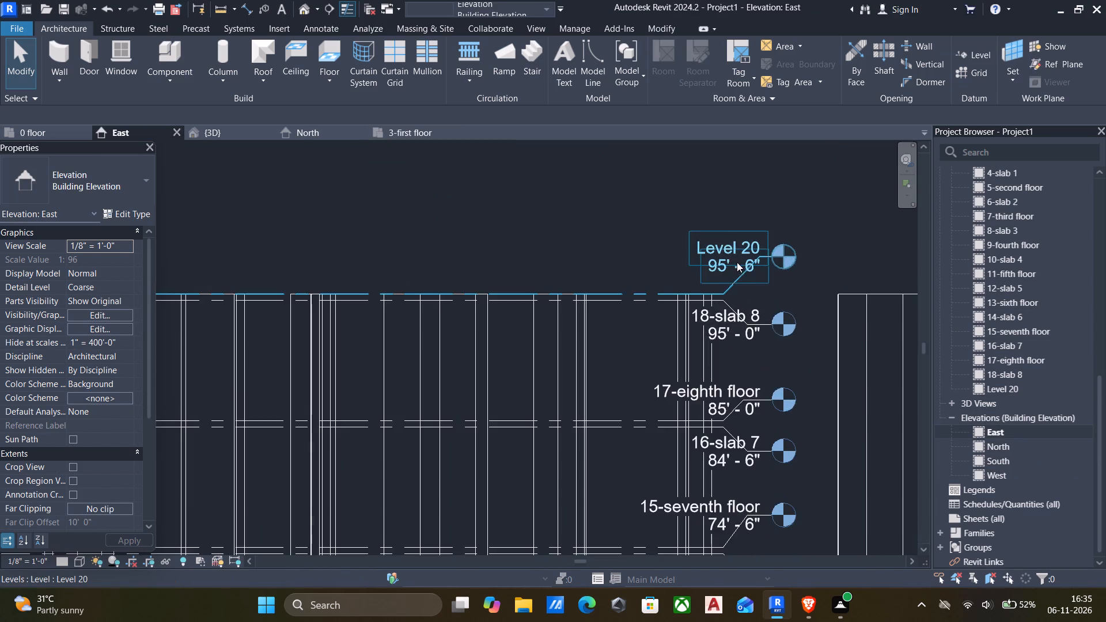
scroll(734, 261, up, 4)
scroll(734, 261, down, 5)
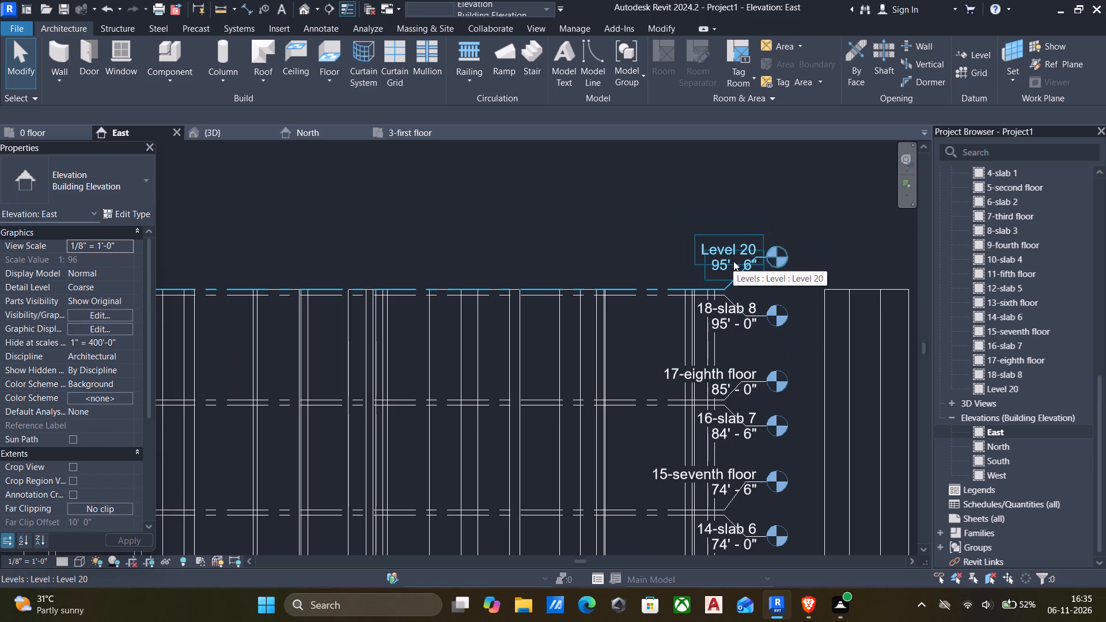
scroll(688, 281, down, 6)
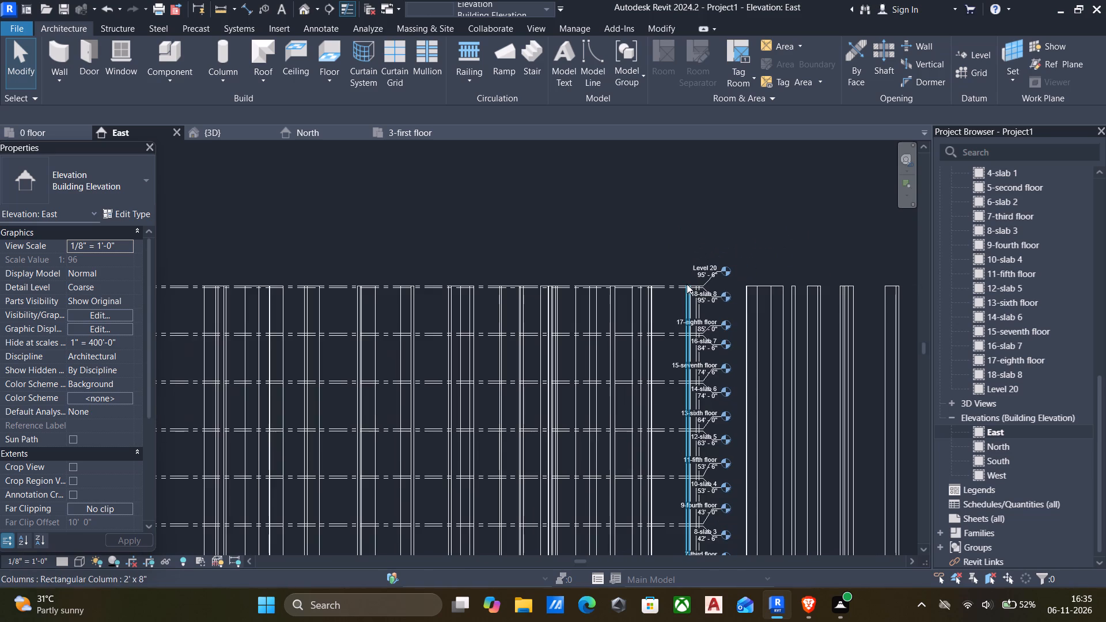
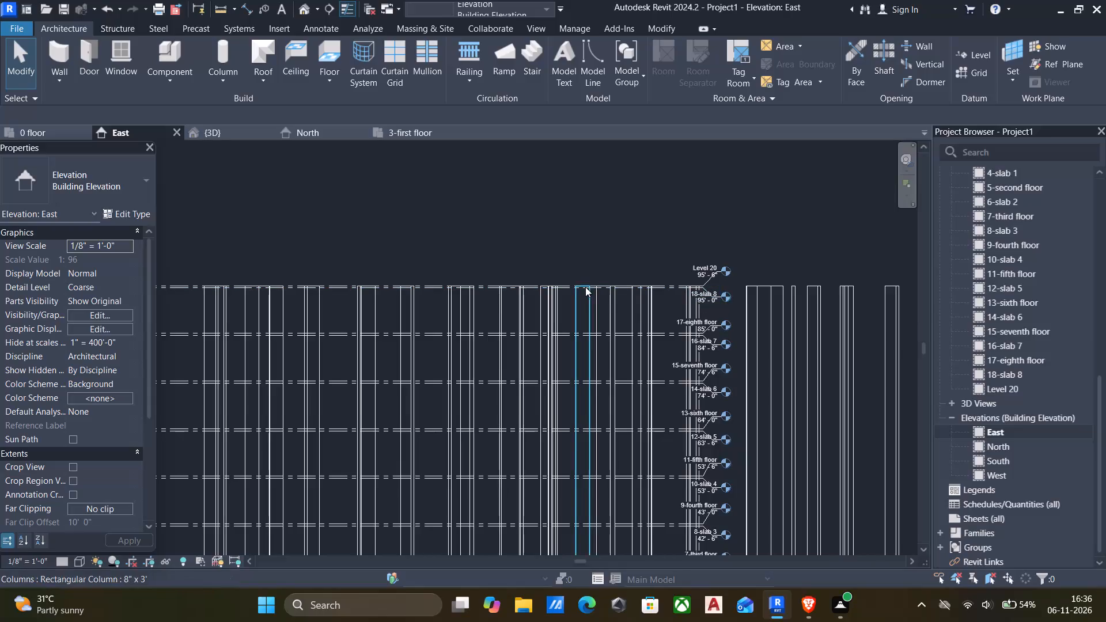
Examine the level lines, column bases and first-floor slab in the East elevation, from Level 20 down to 0 floor.
scroll(674, 294, up, 4)
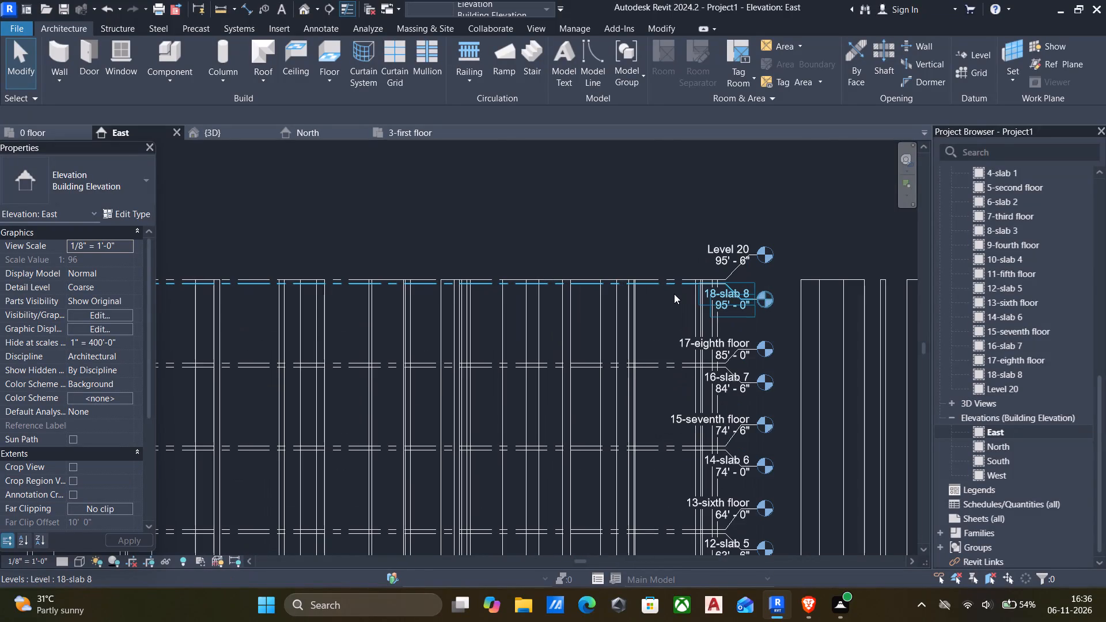
scroll(673, 305, down, 5)
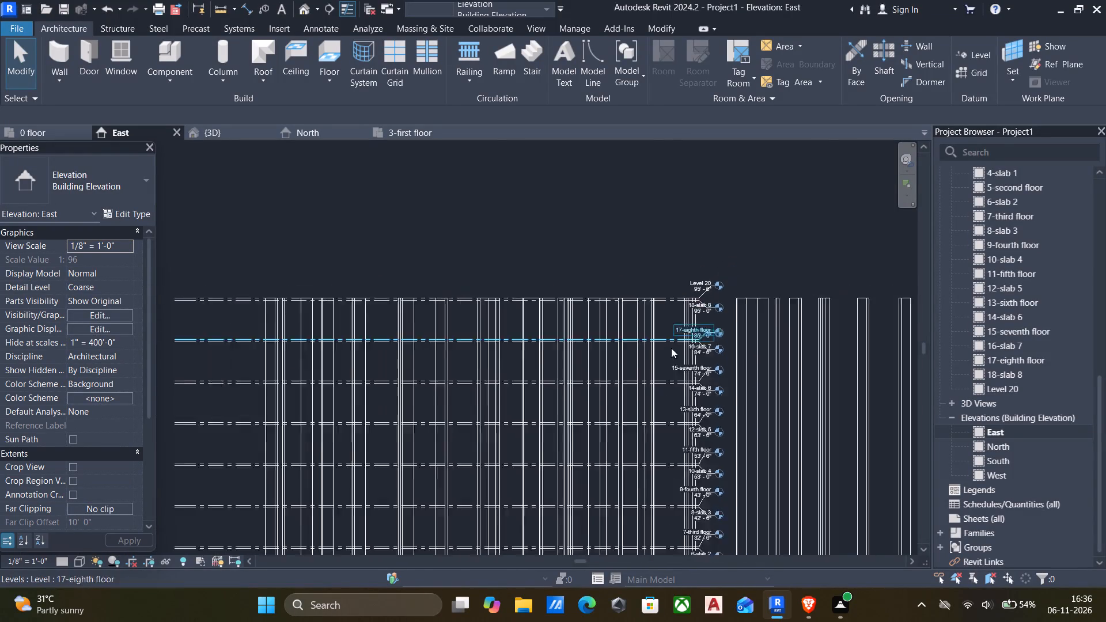
scroll(671, 348, down, 6)
middle_drag(652, 389, 528, 335)
scroll(465, 409, up, 6)
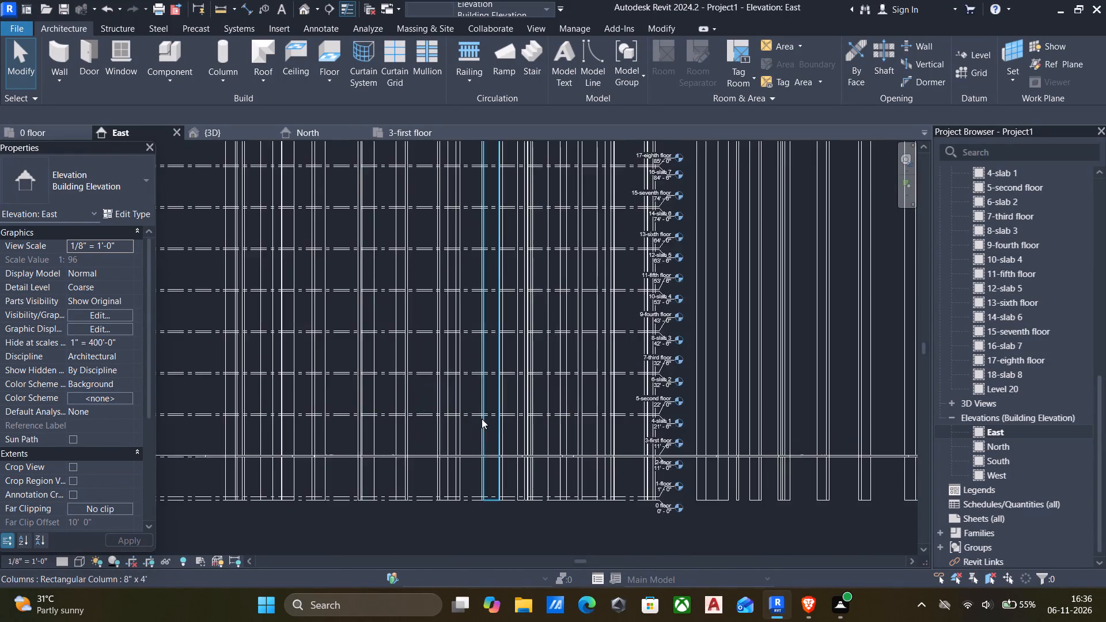
scroll(524, 449, down, 3)
middle_drag(526, 450, 577, 365)
scroll(383, 372, up, 7)
scroll(428, 382, up, 4)
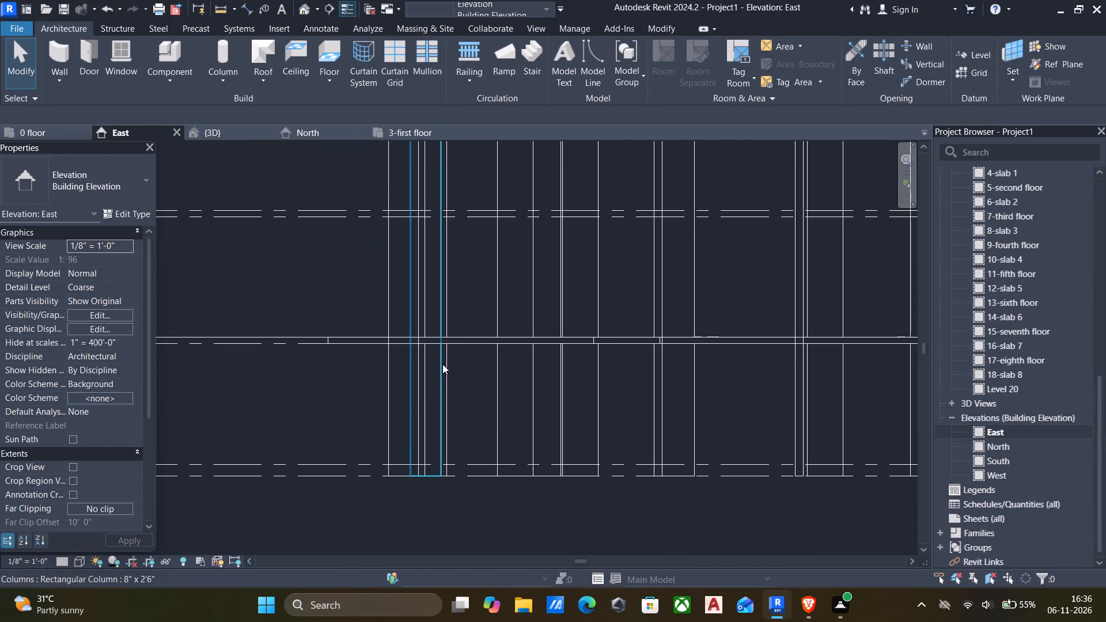
scroll(480, 340, down, 7)
middle_drag(480, 340, 429, 356)
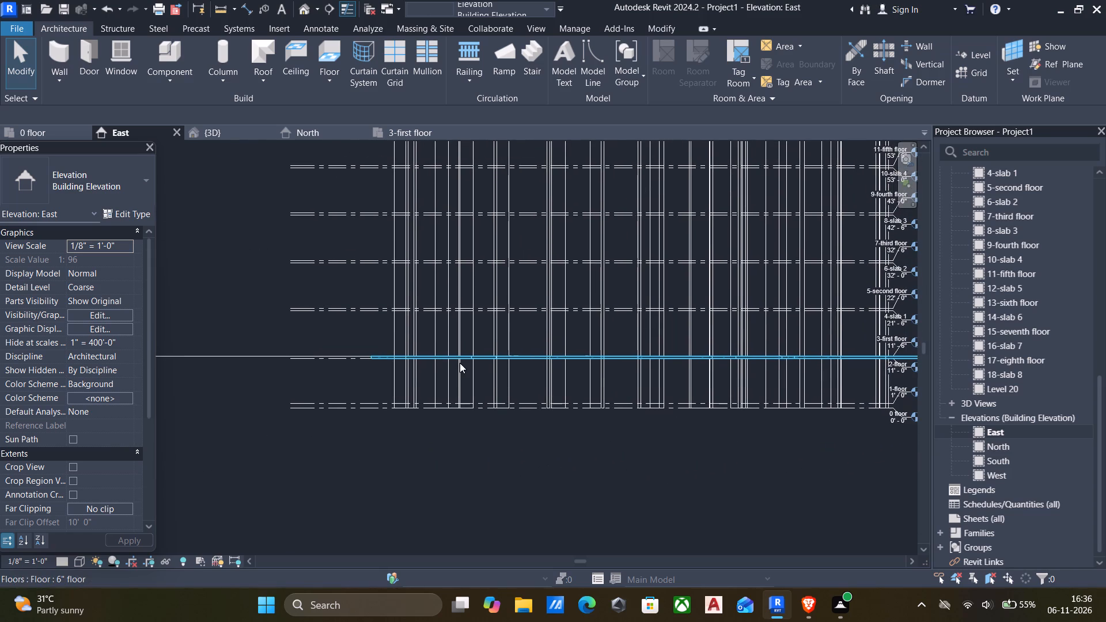
scroll(599, 383, down, 4)
middle_drag(583, 392, 483, 403)
scroll(643, 416, up, 5)
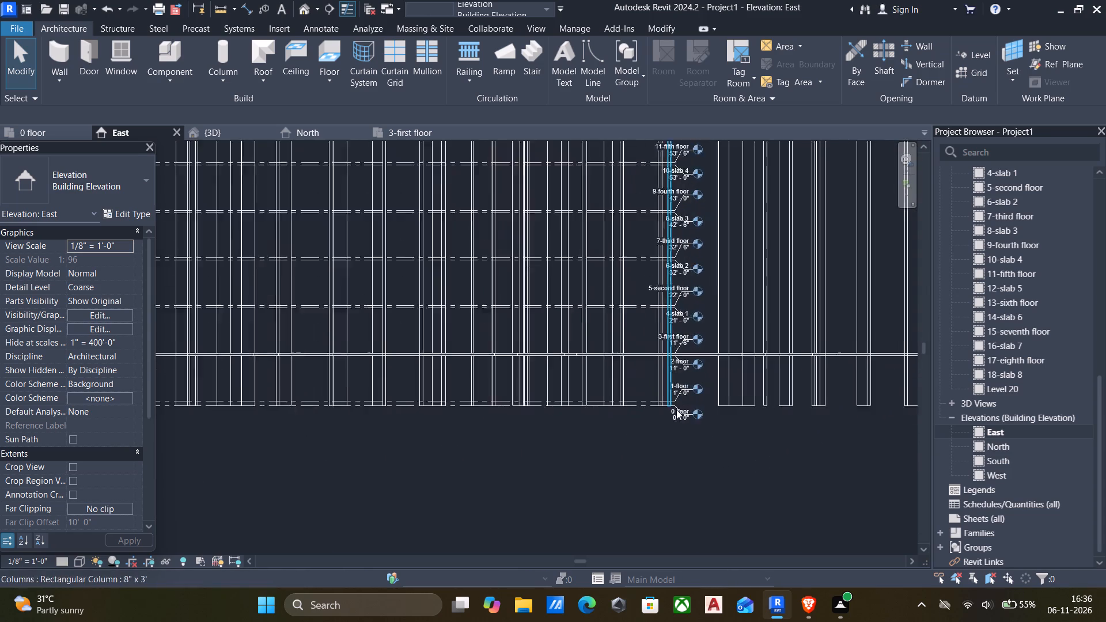
scroll(676, 391, up, 6)
scroll(656, 389, down, 6)
middle_drag(654, 394, 665, 456)
scroll(573, 433, down, 5)
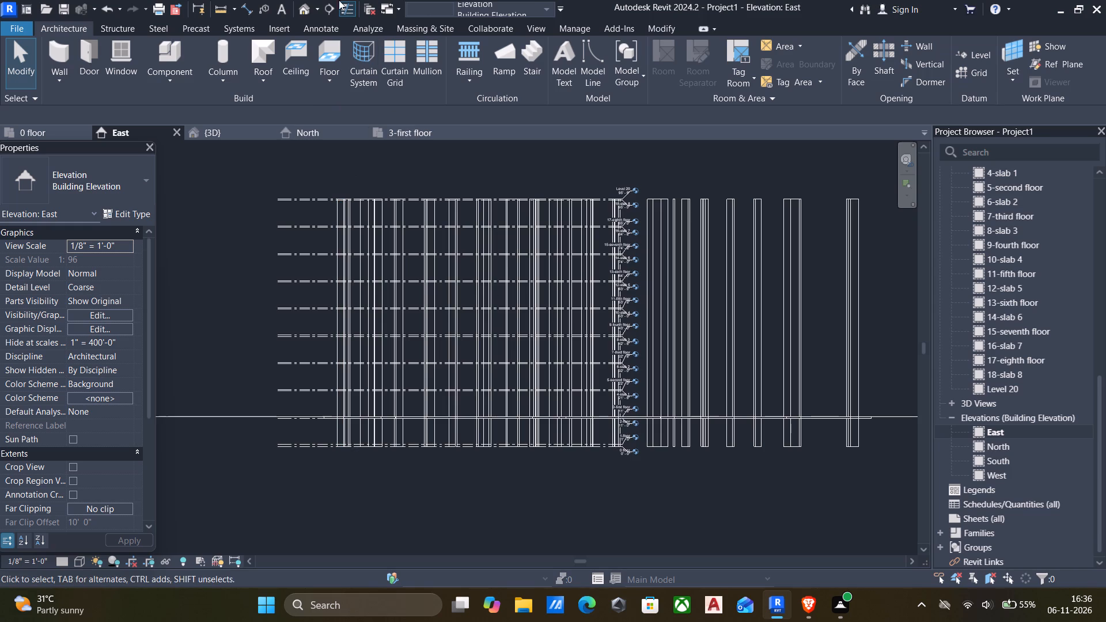
Open the 3D view and examine the slabs and columns of the units beside the green court from the back.
click(301, 7)
scroll(437, 317, down, 5)
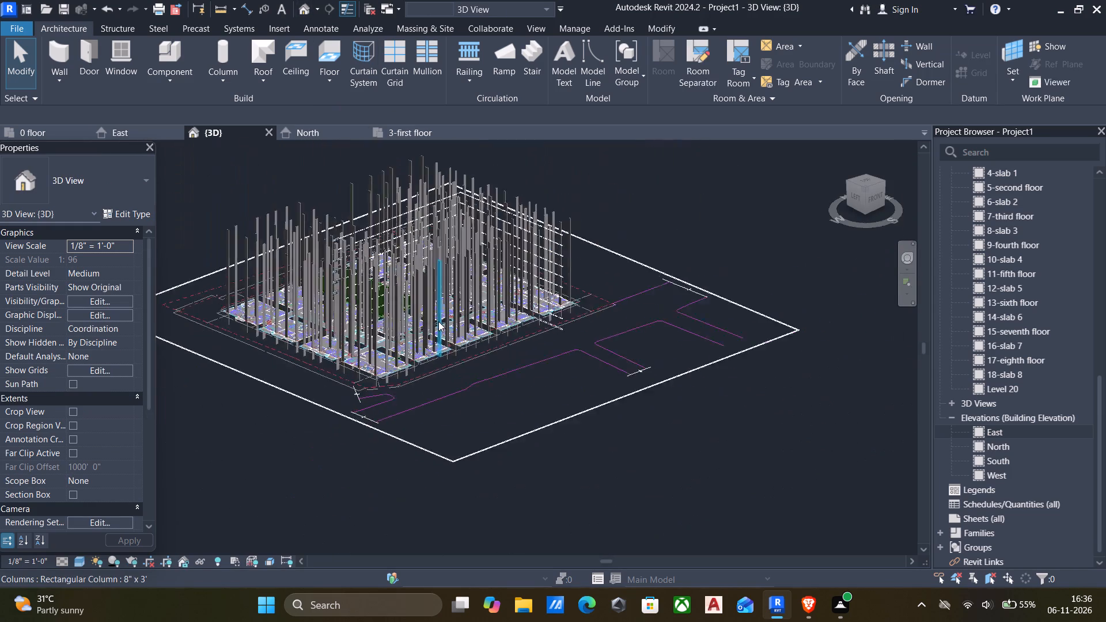
scroll(438, 321, down, 1)
shift+middle_drag(431, 323, 719, 407)
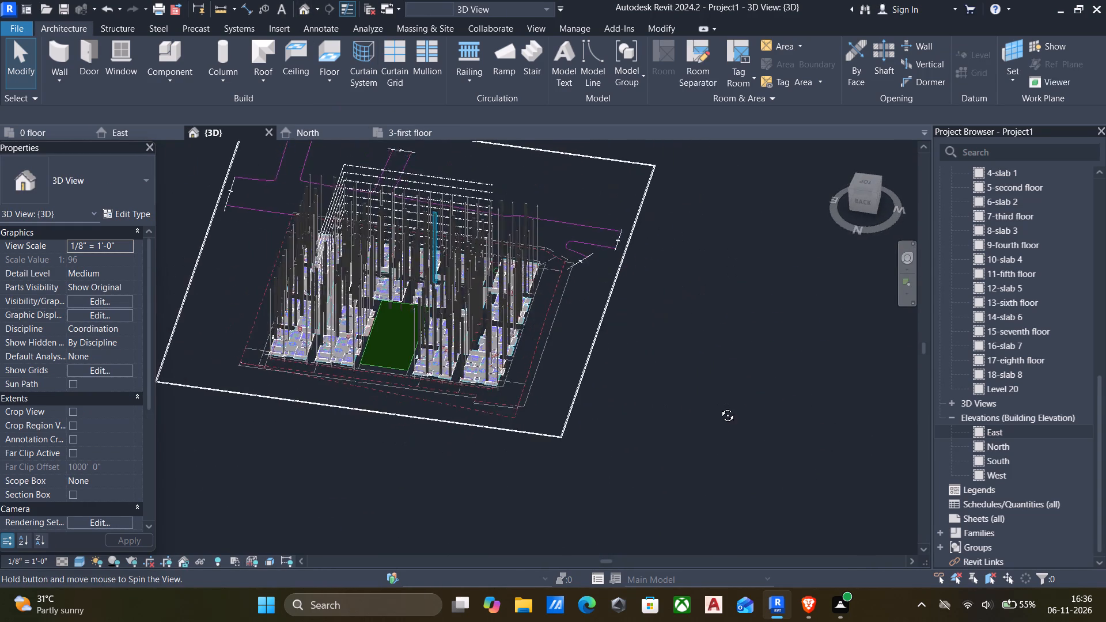
shift+middle_drag(719, 407, 697, 466)
scroll(340, 412, up, 6)
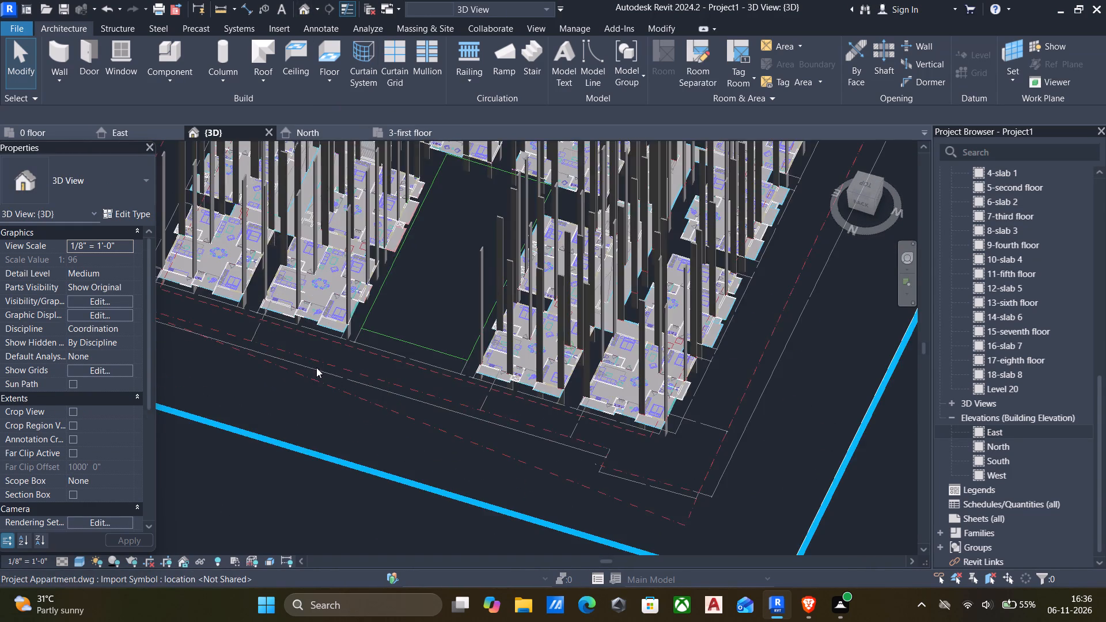
scroll(305, 355, up, 6)
scroll(298, 338, down, 6)
middle_drag(348, 354, 389, 365)
scroll(328, 293, up, 6)
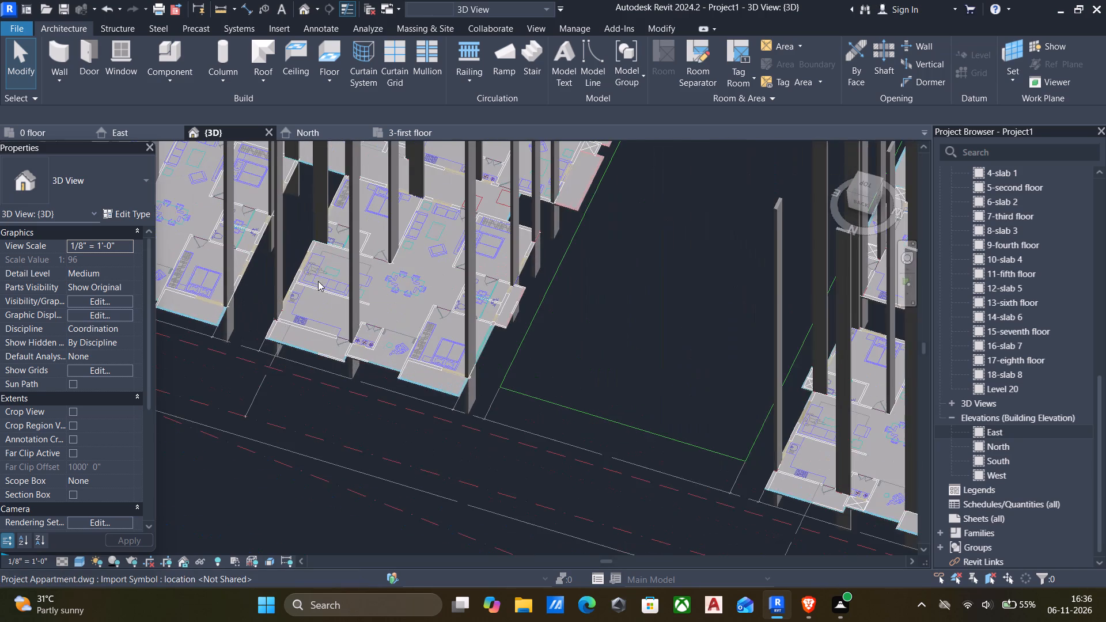
scroll(298, 299, up, 5)
scroll(260, 370, up, 5)
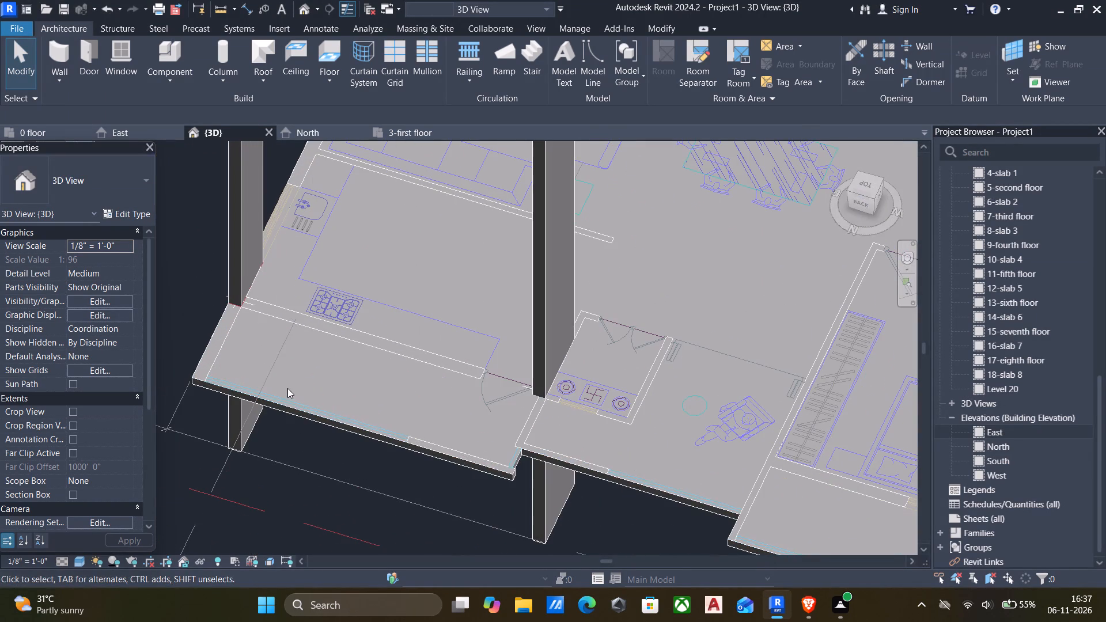
scroll(285, 400, down, 6)
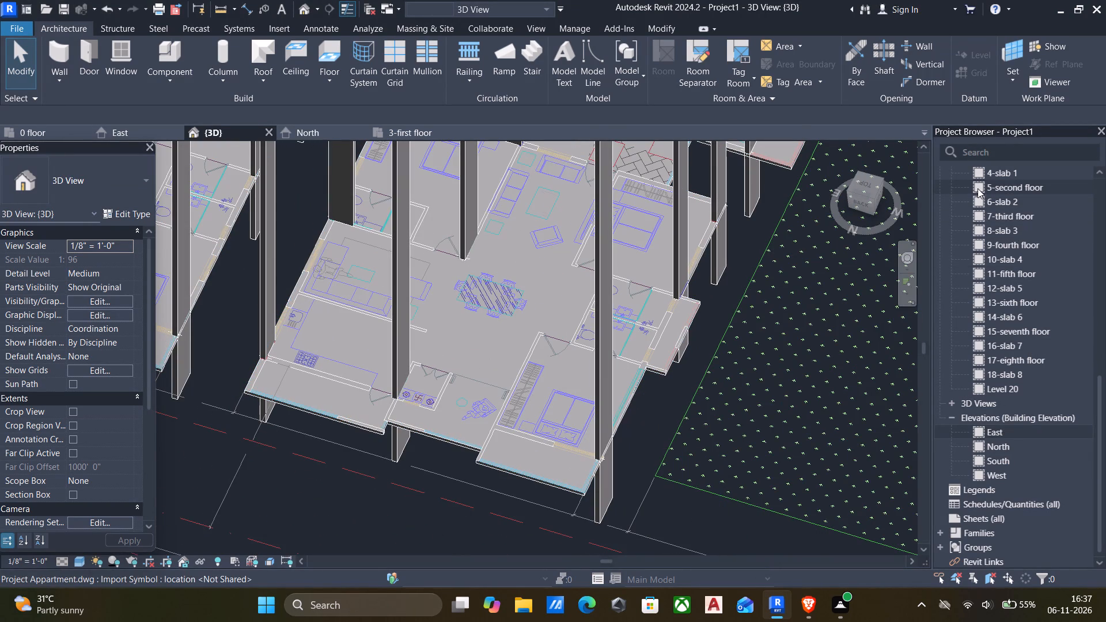
Open the 3-first floor plan.
scroll(982, 191, up, 7)
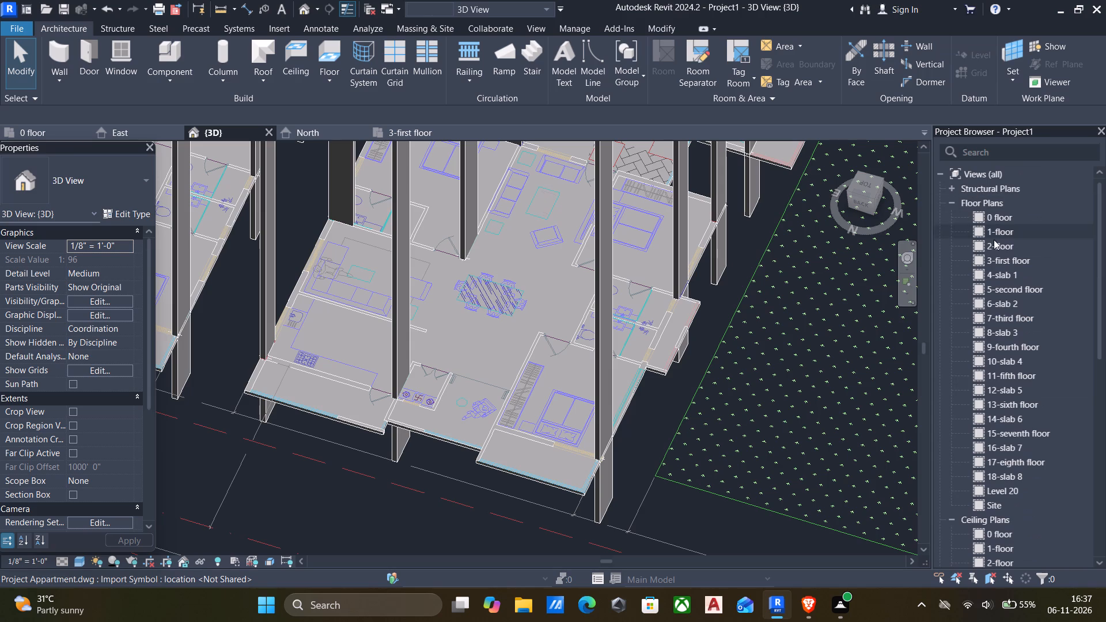
click(978, 258)
click(978, 258)
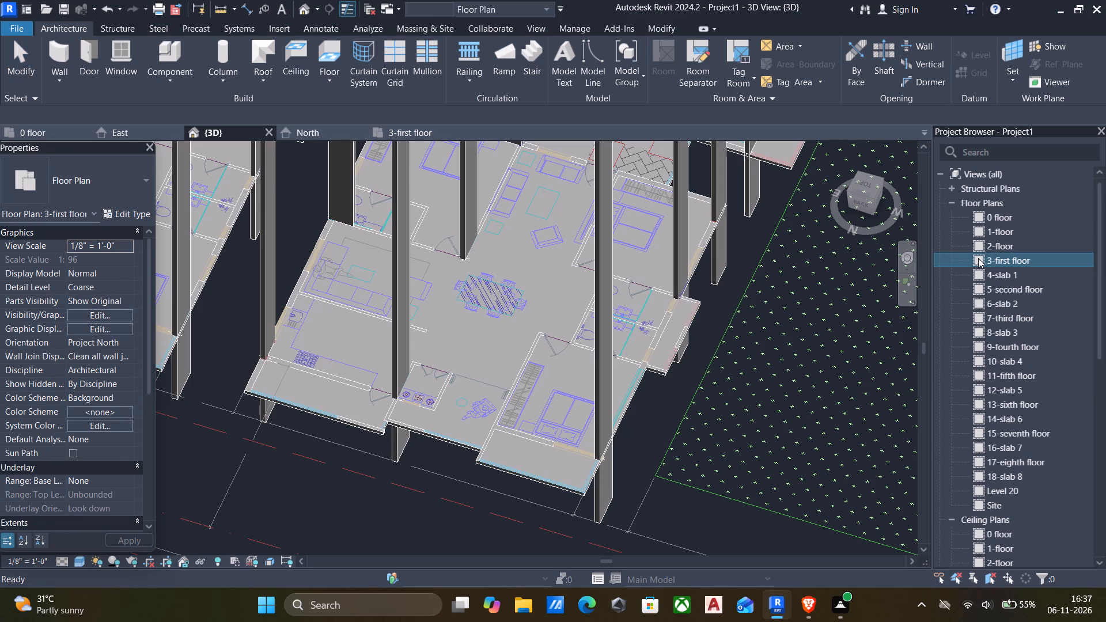
click(978, 258)
double_click(978, 258)
scroll(835, 262, down, 2)
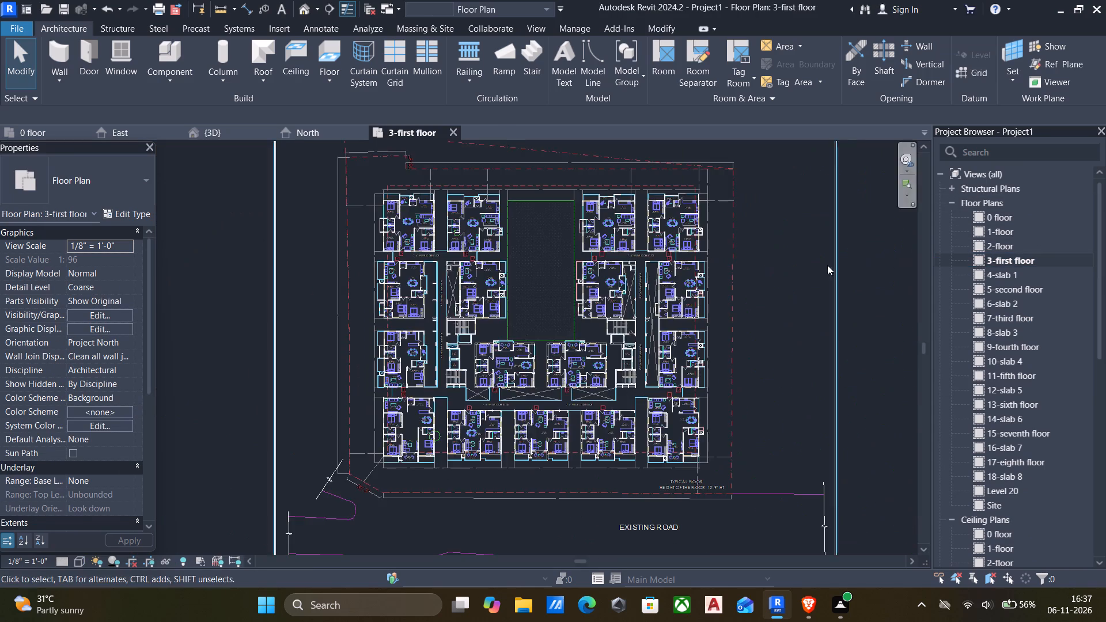
scroll(827, 265, down, 1)
scroll(616, 267, up, 5)
Start placing walls on the 3-first floor plan with the Basic Wall 8" wall type.
text(wa)
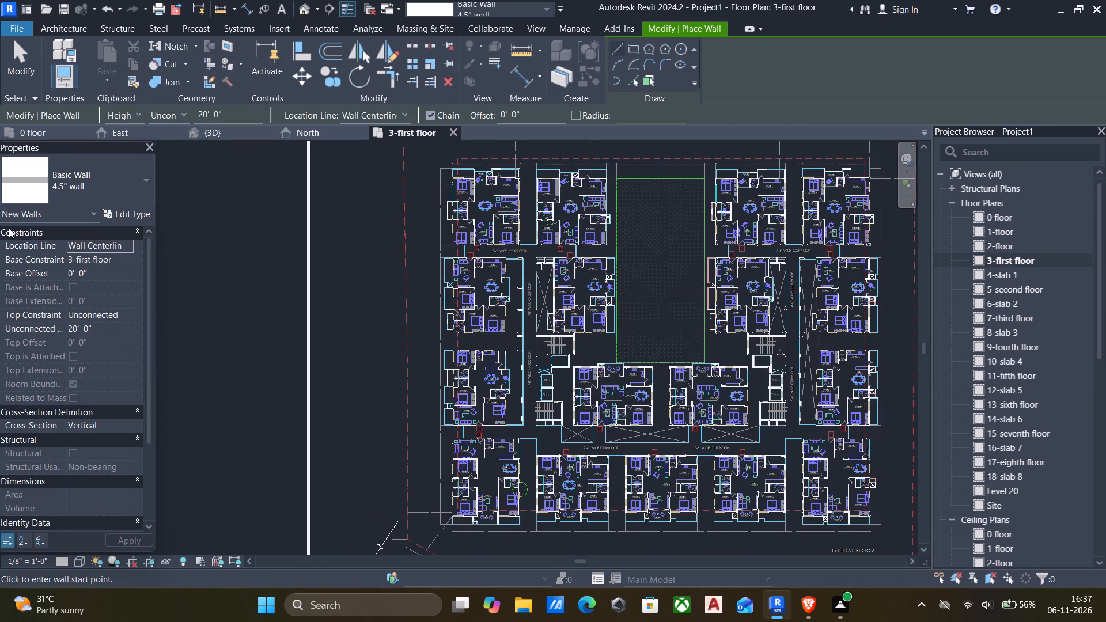
scroll(100, 177, up, 8)
click(100, 177)
scroll(48, 241, up, 6)
click(36, 310)
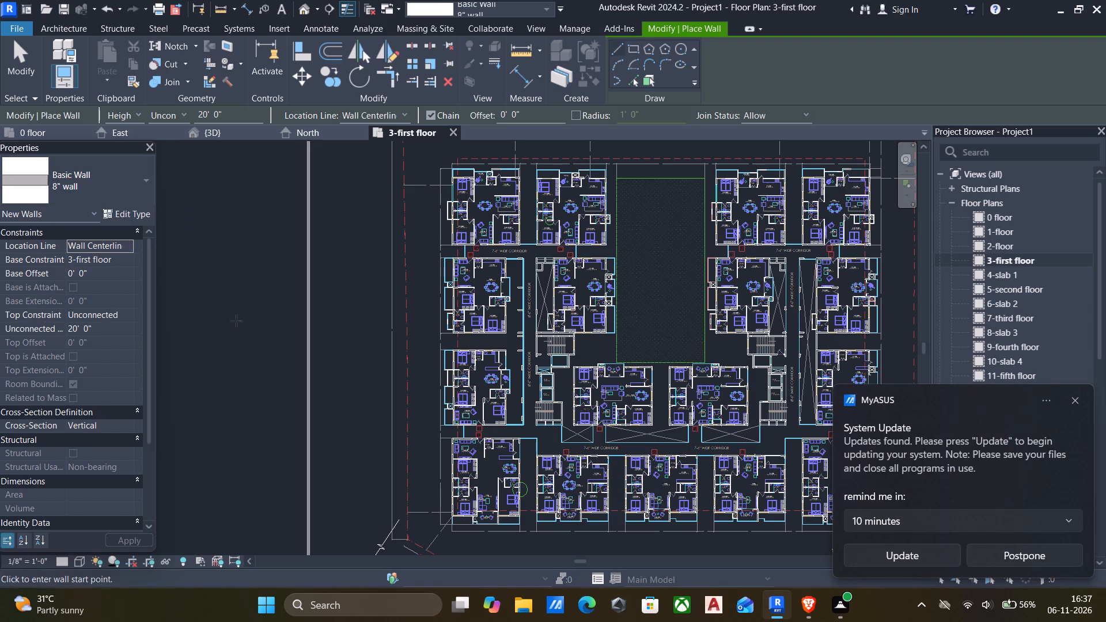
Set the new walls' location line to Finish Face: Exterior and their height up to the 4-slab 1 level.
scroll(600, 172, up, 10)
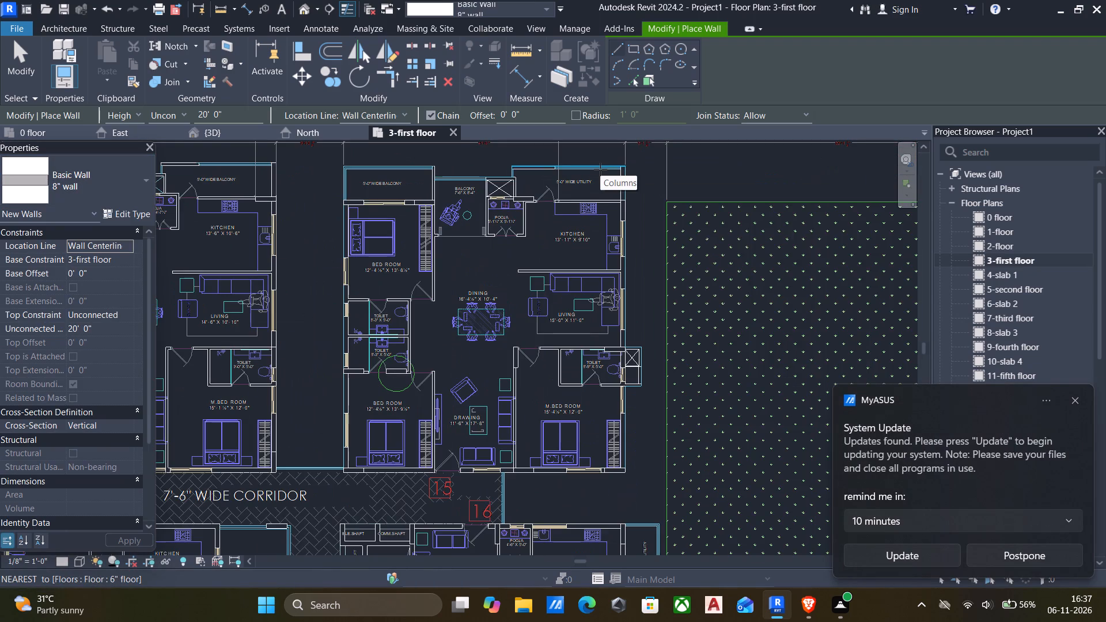
scroll(604, 175, up, 4)
scroll(617, 202, down, 1)
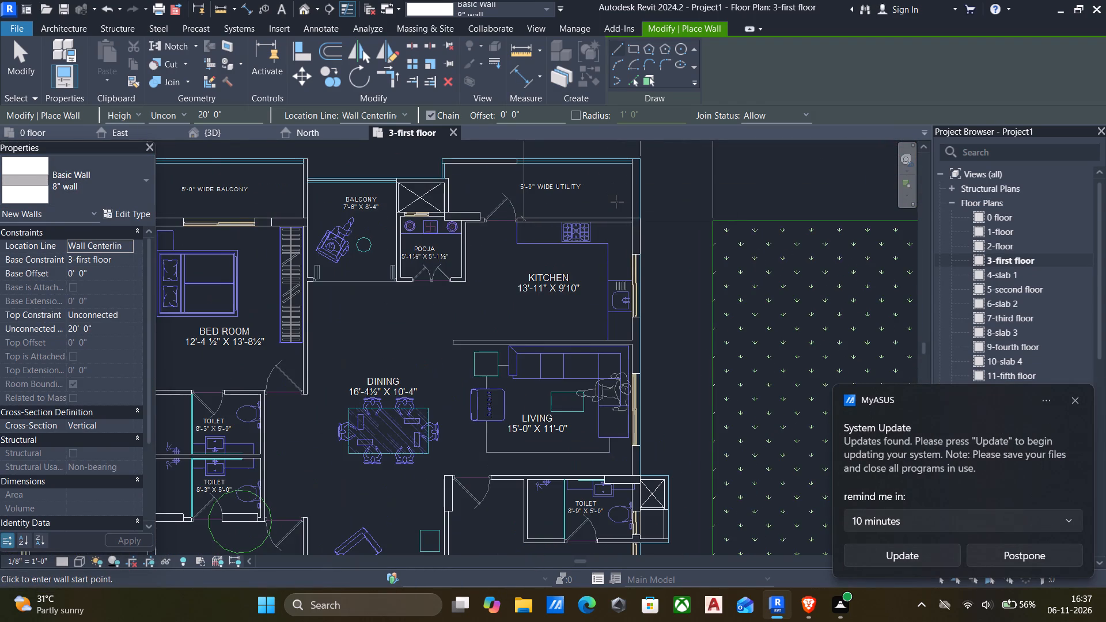
scroll(624, 169, up, 4)
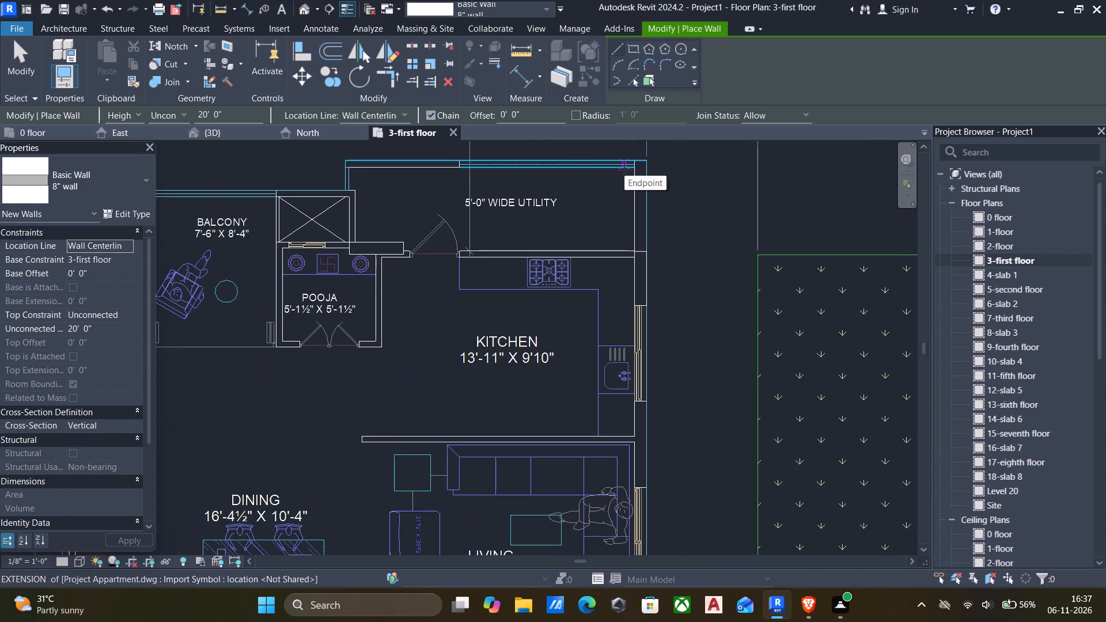
scroll(630, 169, up, 3)
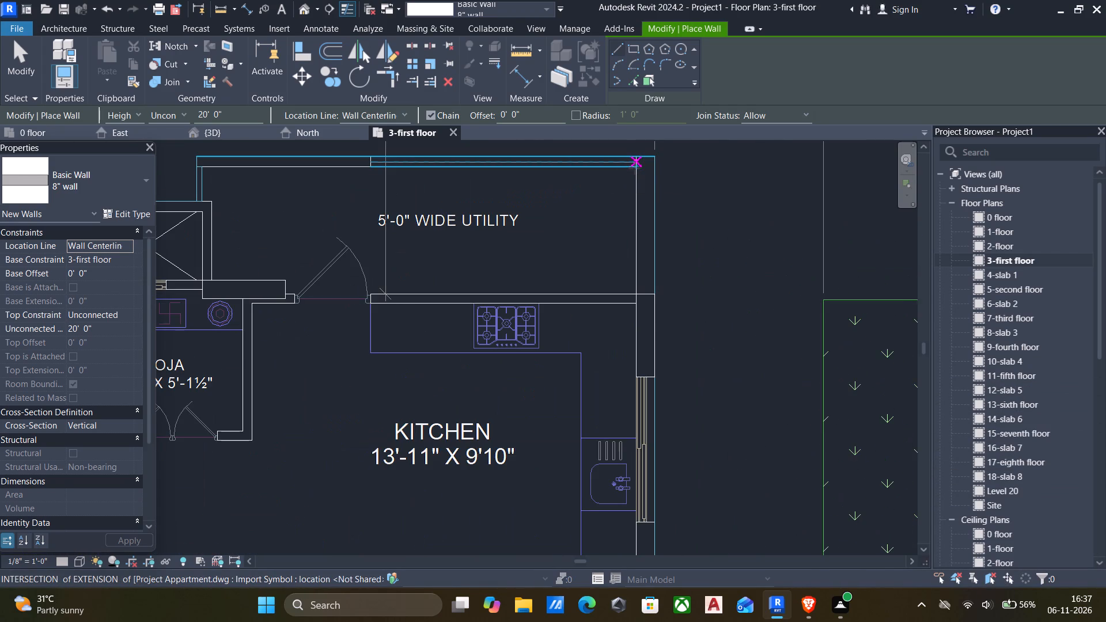
scroll(640, 192, down, 4)
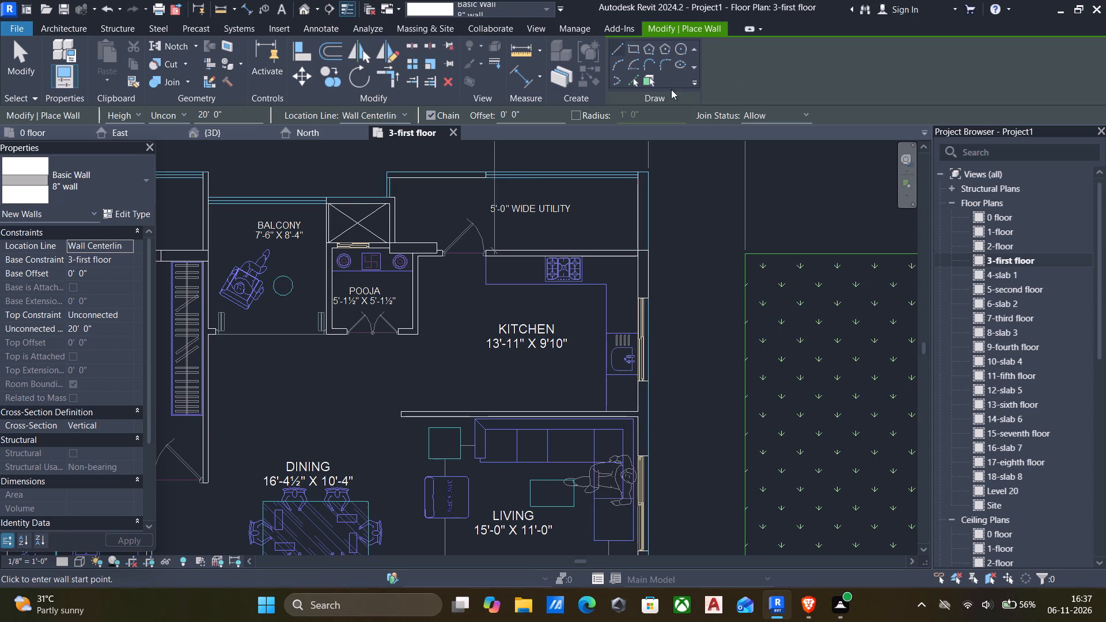
scroll(637, 185, up, 4)
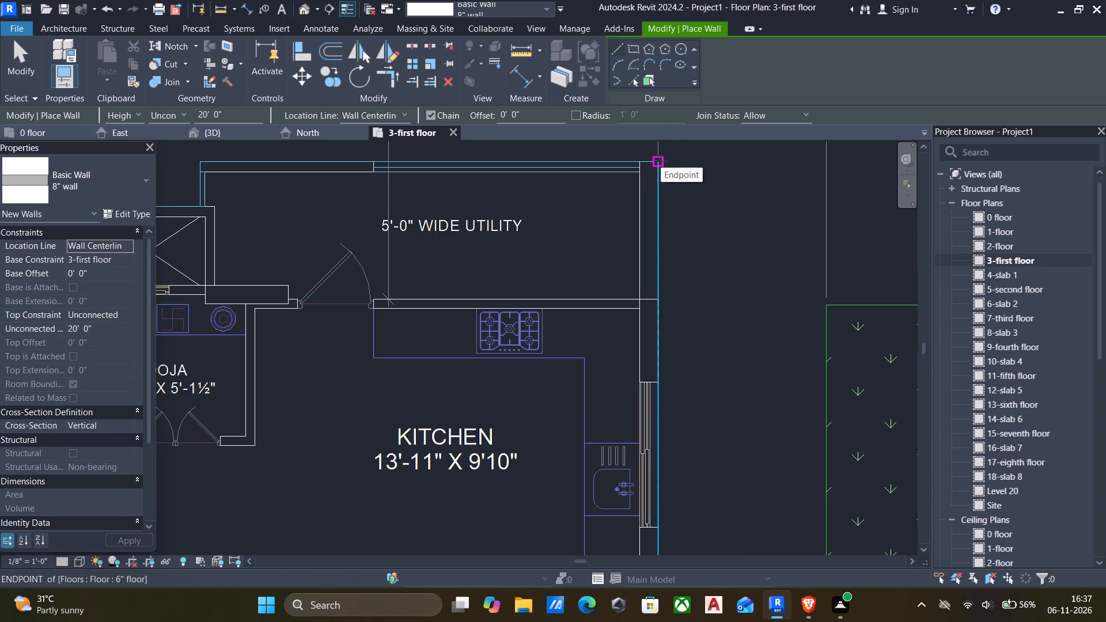
click(661, 161)
key(Escape)
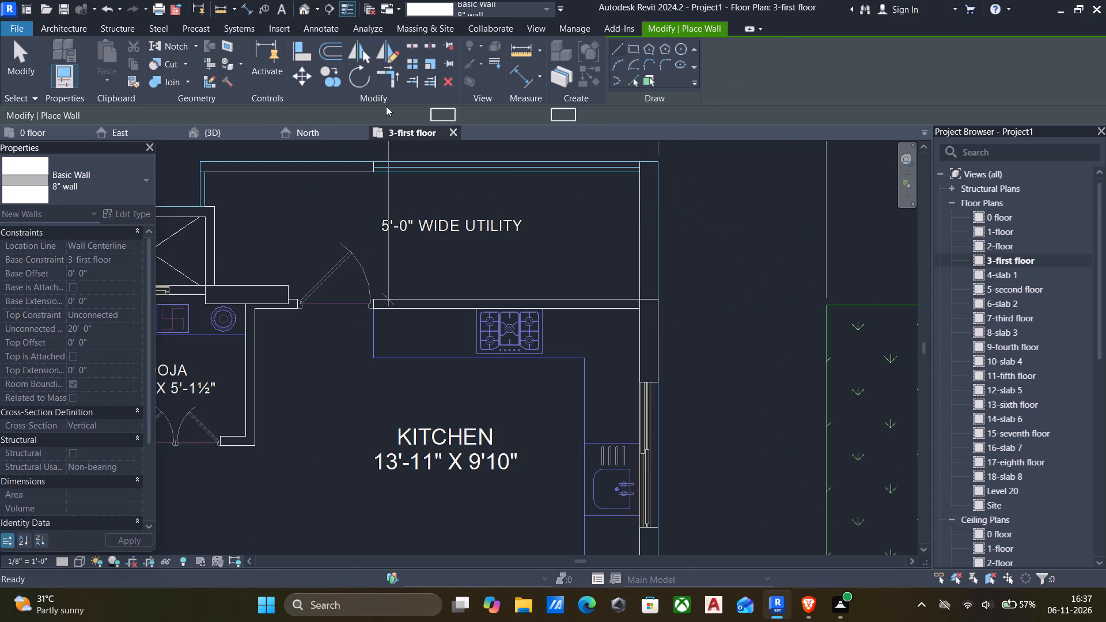
click(395, 113)
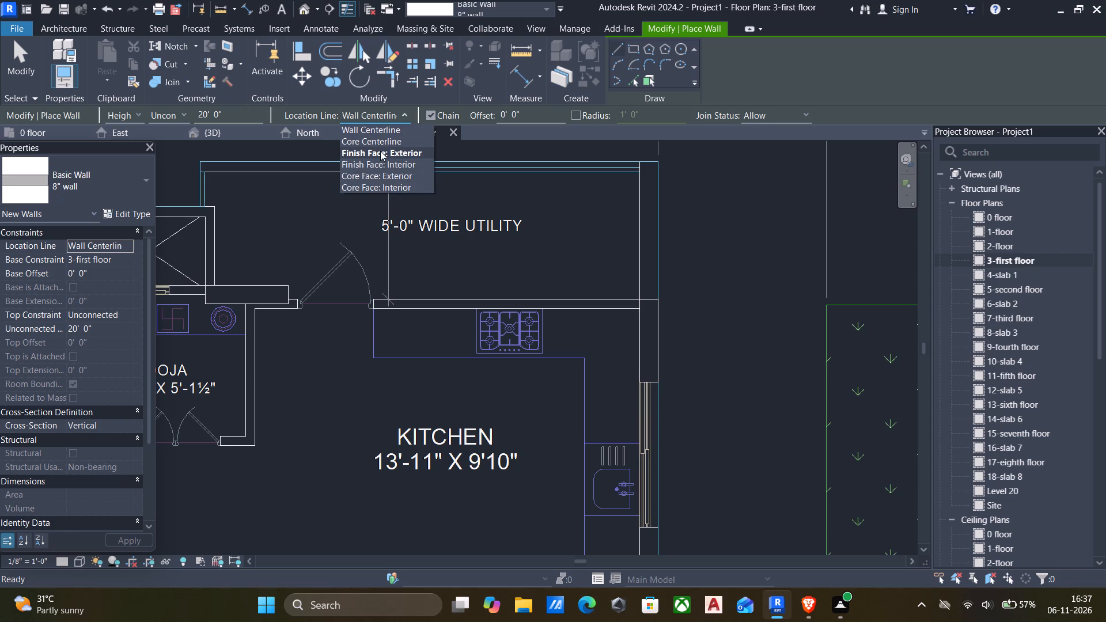
click(380, 150)
click(178, 112)
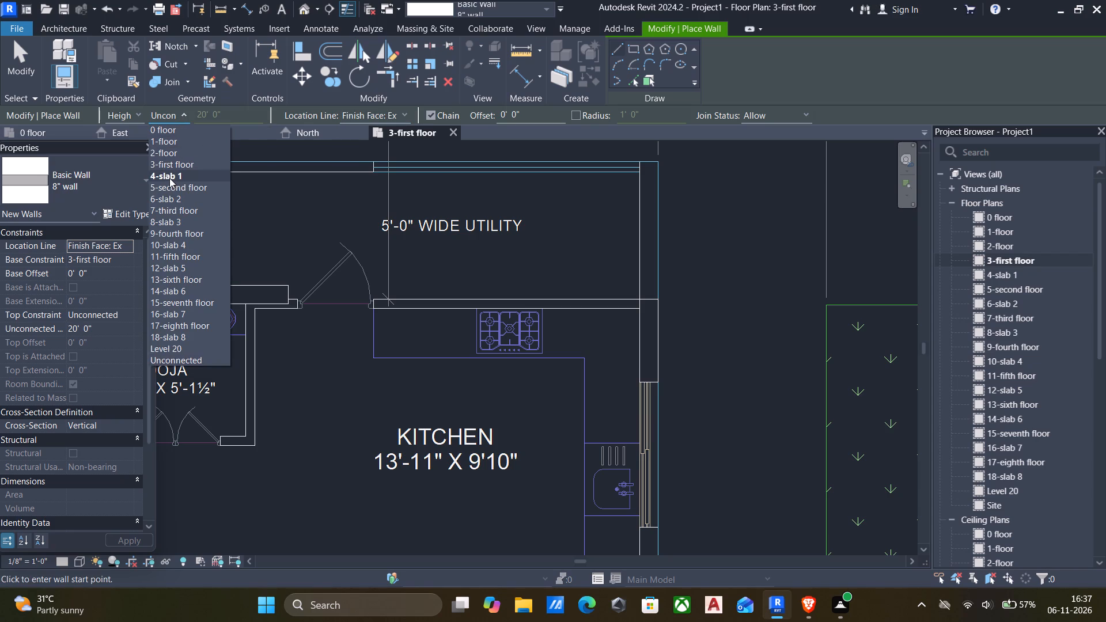
click(169, 178)
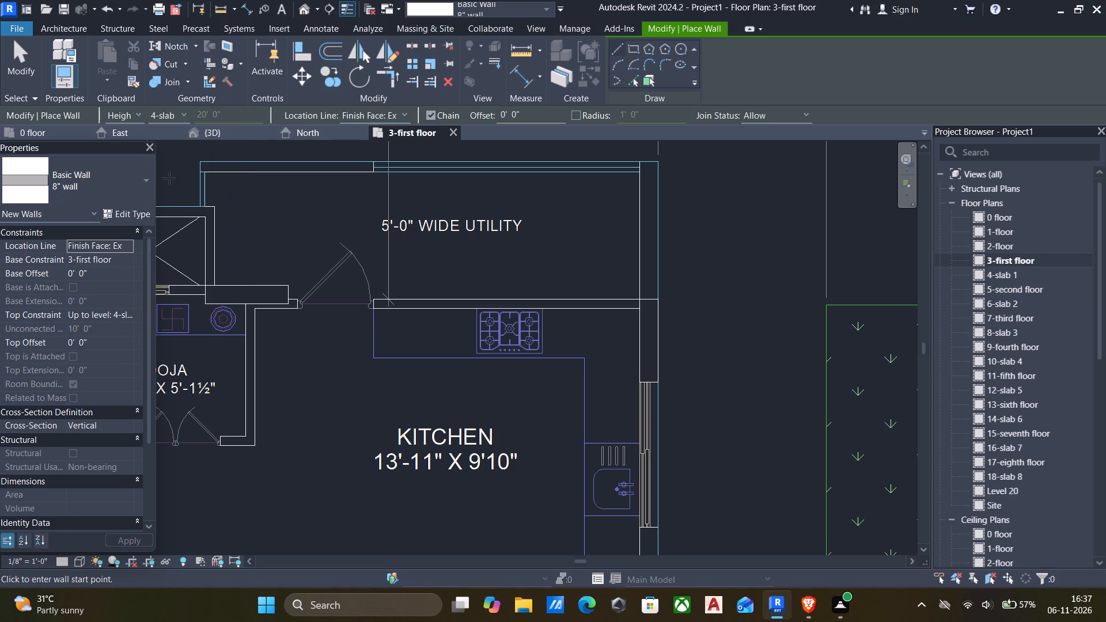
Draw an 8" wall about 5'-0" long from the 5'-0" wide utility's outer corner along the slab edge to the kitchen column.
click(659, 157)
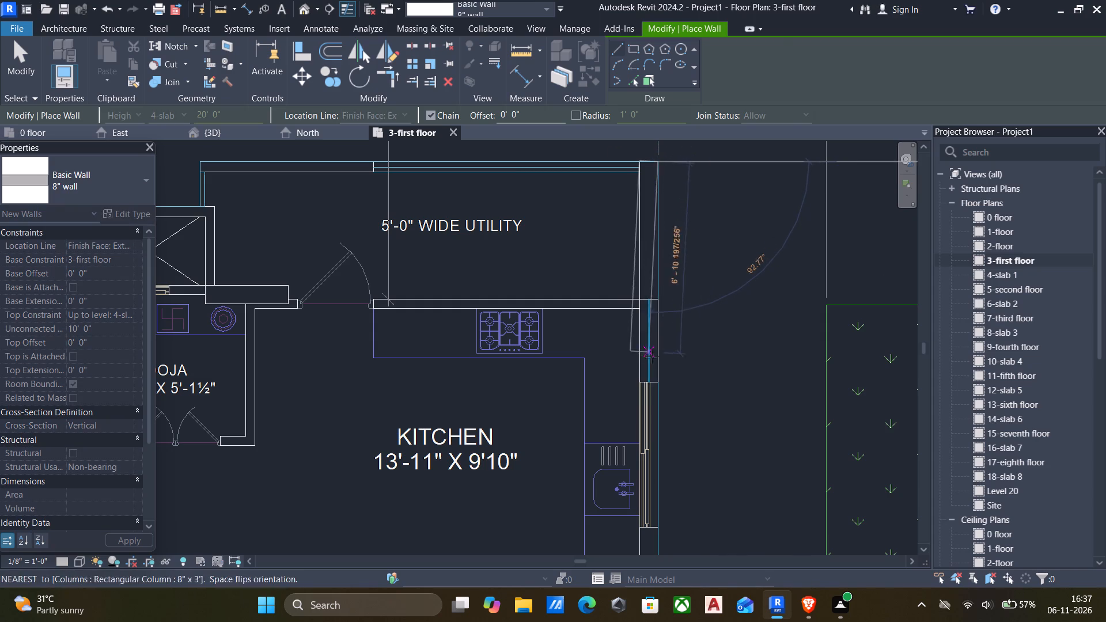
click(662, 303)
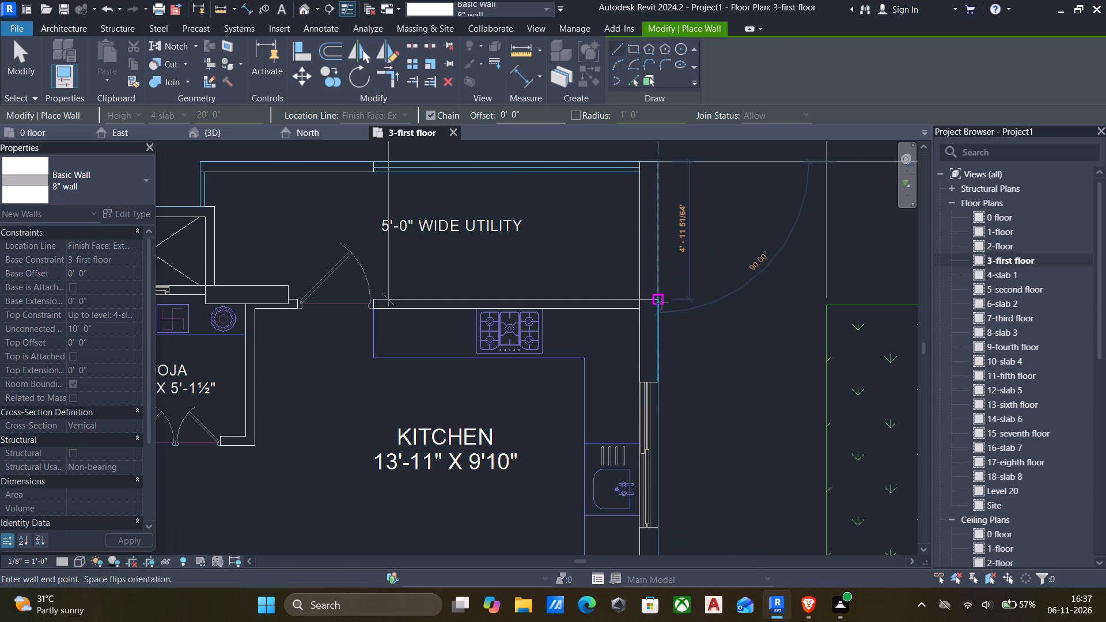
scroll(662, 303, down, 4)
key(Escape)
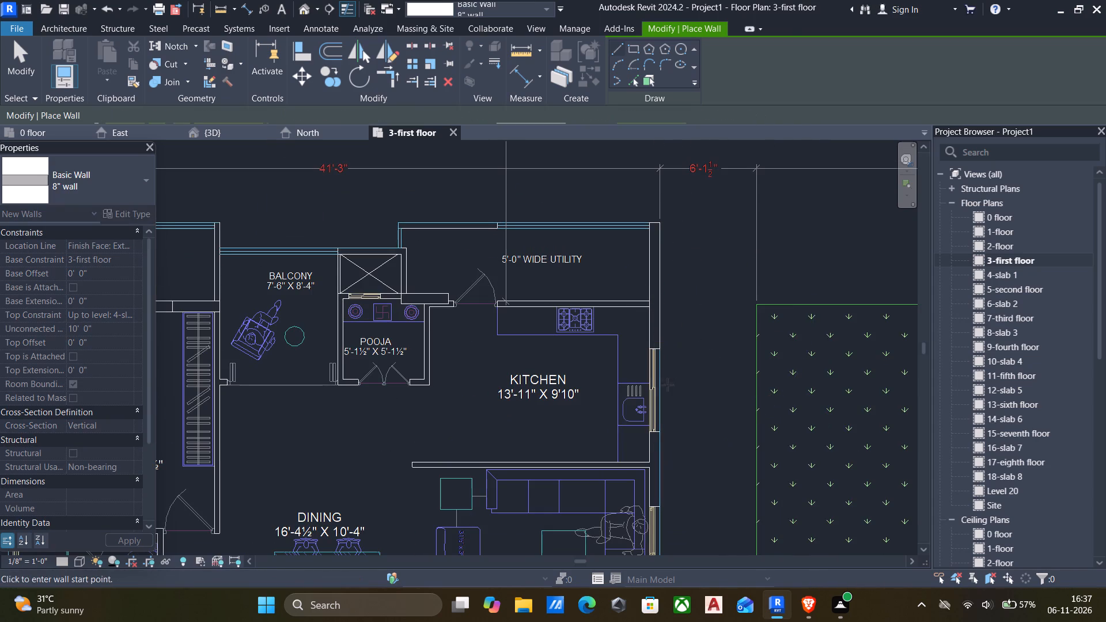
Draw an 8" wall along the outer slab edge from the kitchen column past the kitchen and living windows to the far end of the living window.
scroll(665, 395, down, 2)
scroll(672, 378, up, 6)
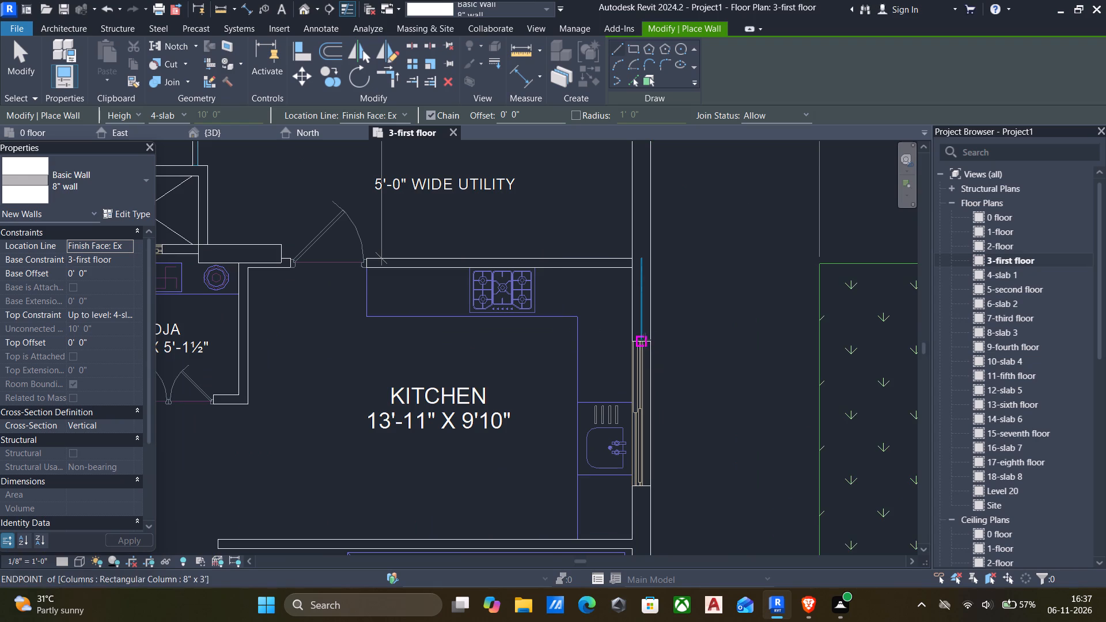
scroll(657, 342, up, 5)
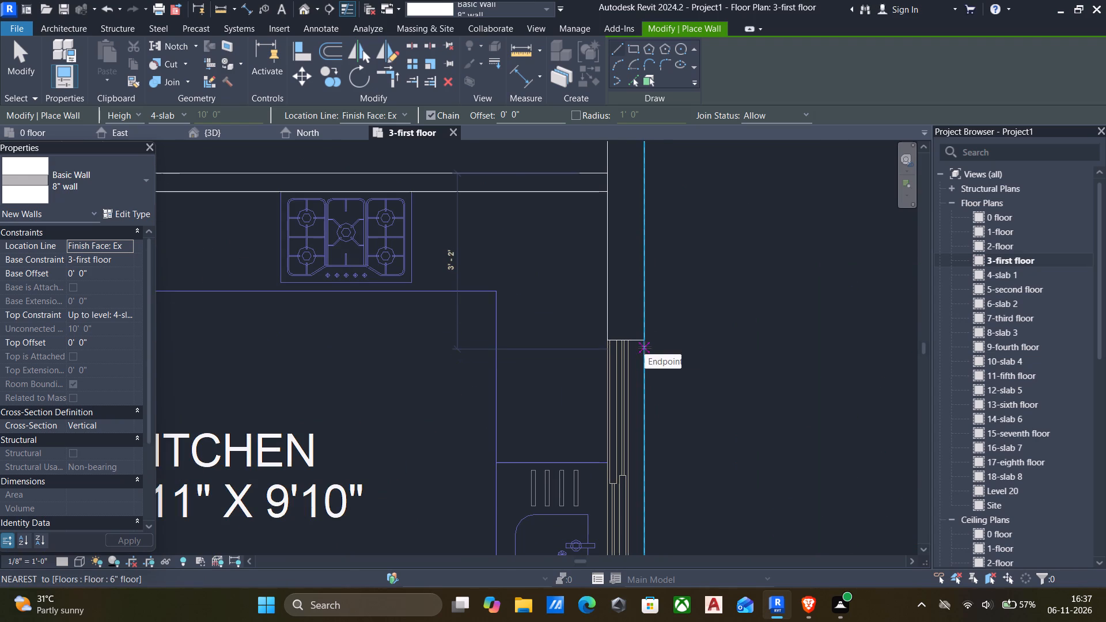
click(645, 344)
scroll(647, 376, down, 5)
middle_drag(648, 384, 644, 347)
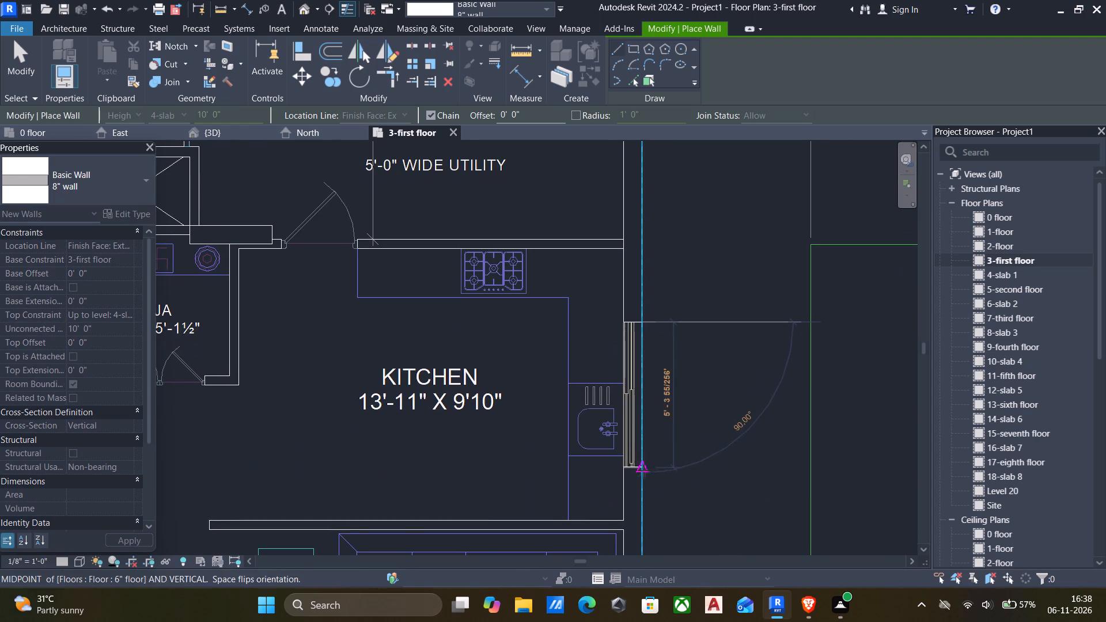
scroll(645, 484, down, 3)
middle_drag(645, 484, 649, 409)
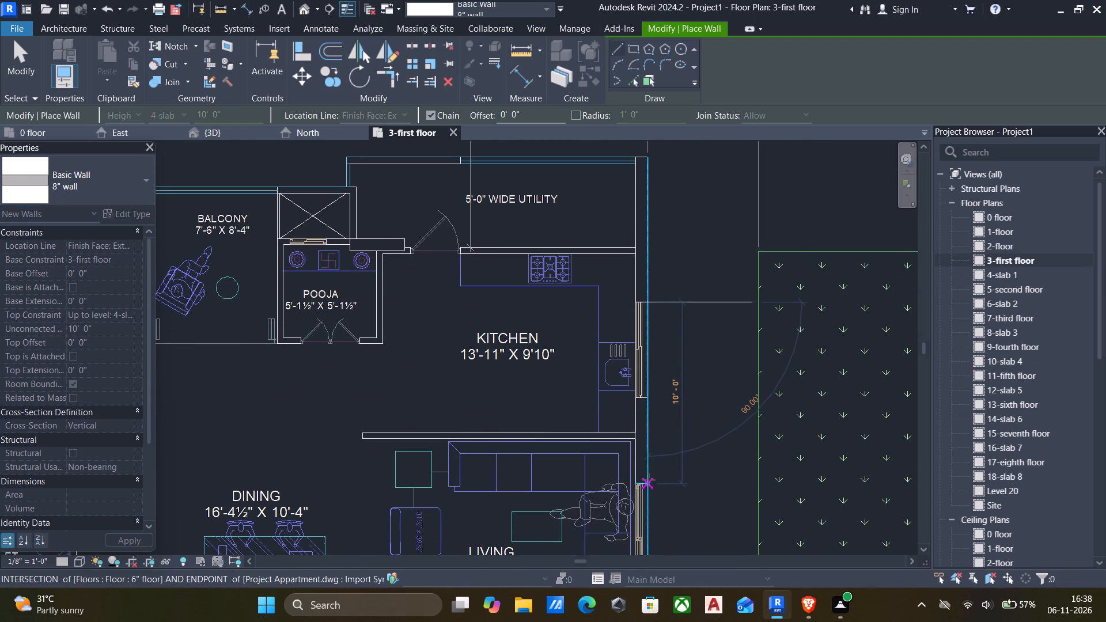
scroll(649, 480, down, 2)
middle_drag(652, 463, 649, 390)
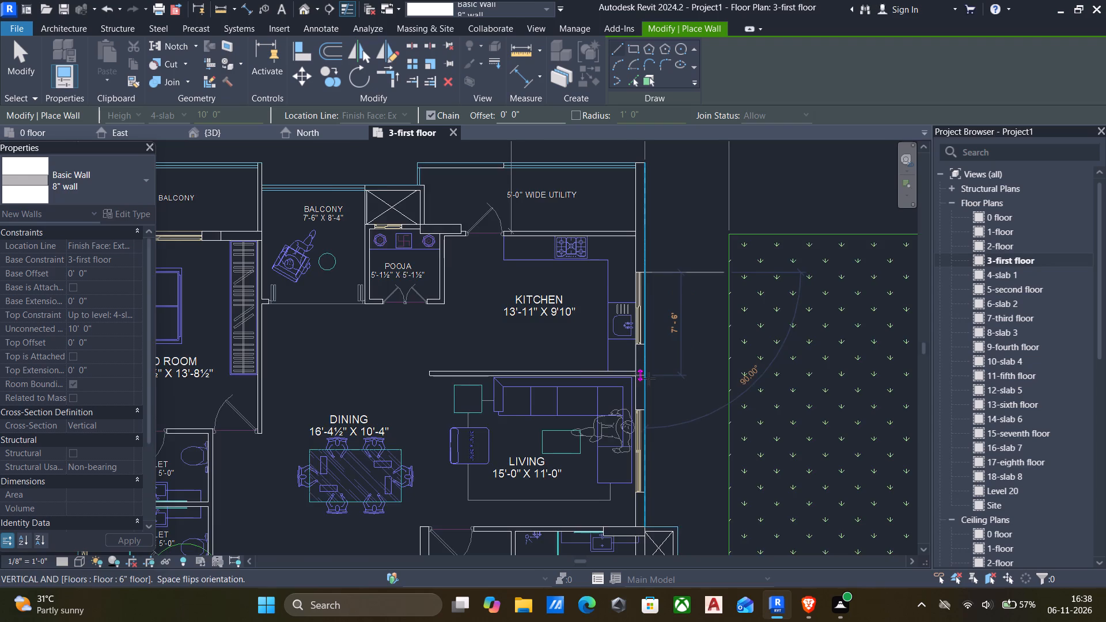
middle_drag(647, 373, 639, 306)
scroll(646, 352, up, 5)
scroll(628, 380, down, 1)
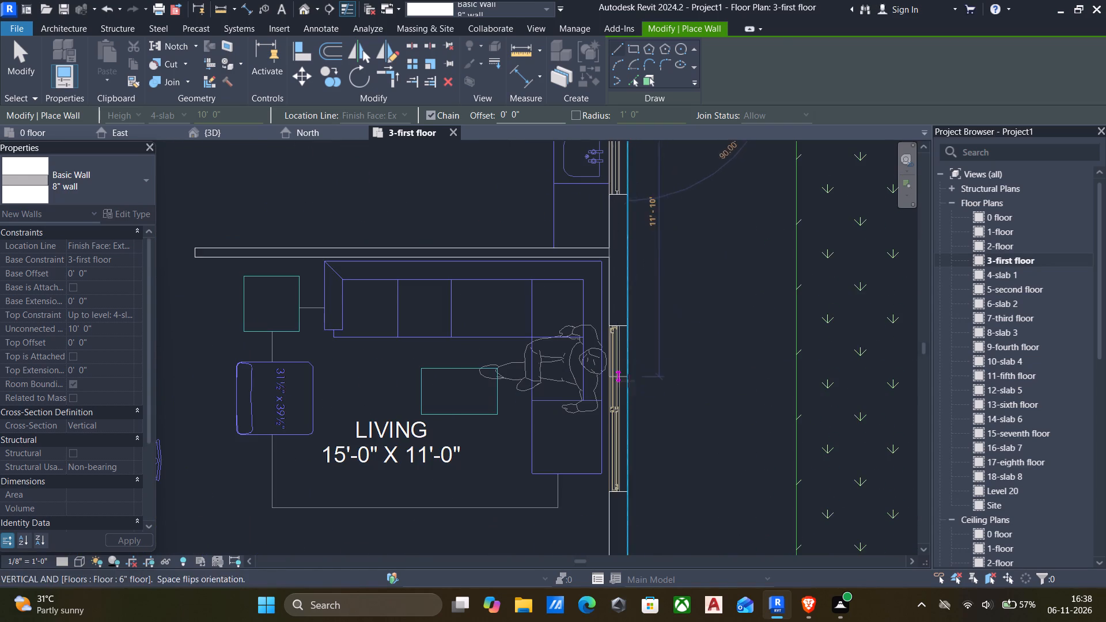
scroll(628, 381, down, 2)
middle_drag(628, 380, 650, 309)
scroll(650, 346, up, 6)
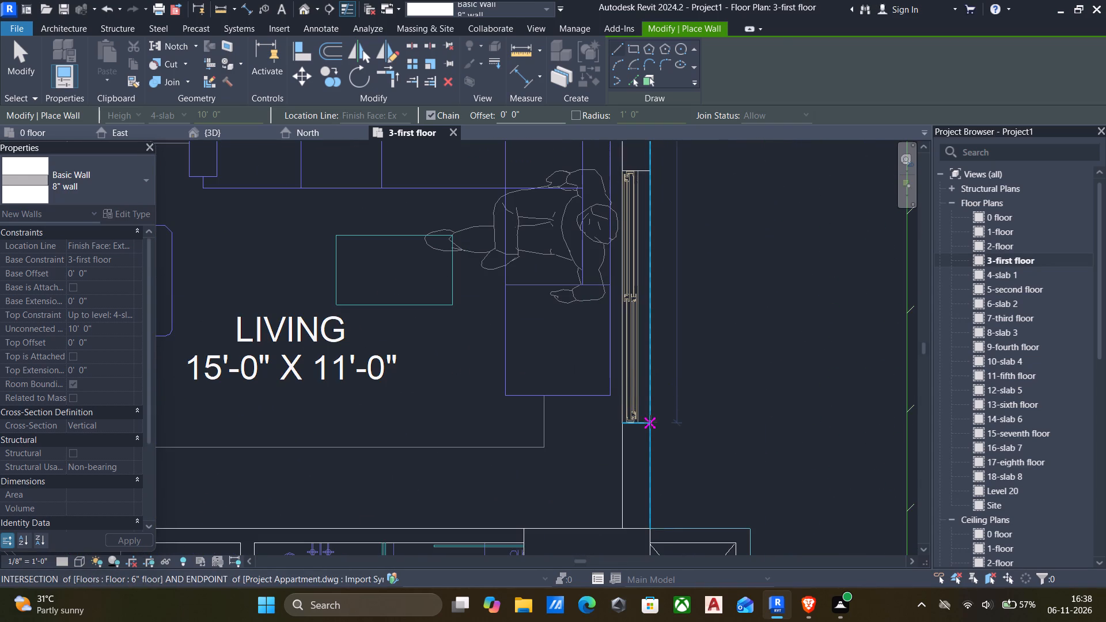
click(652, 422)
key(Escape)
scroll(652, 419, down, 4)
key(Escape)
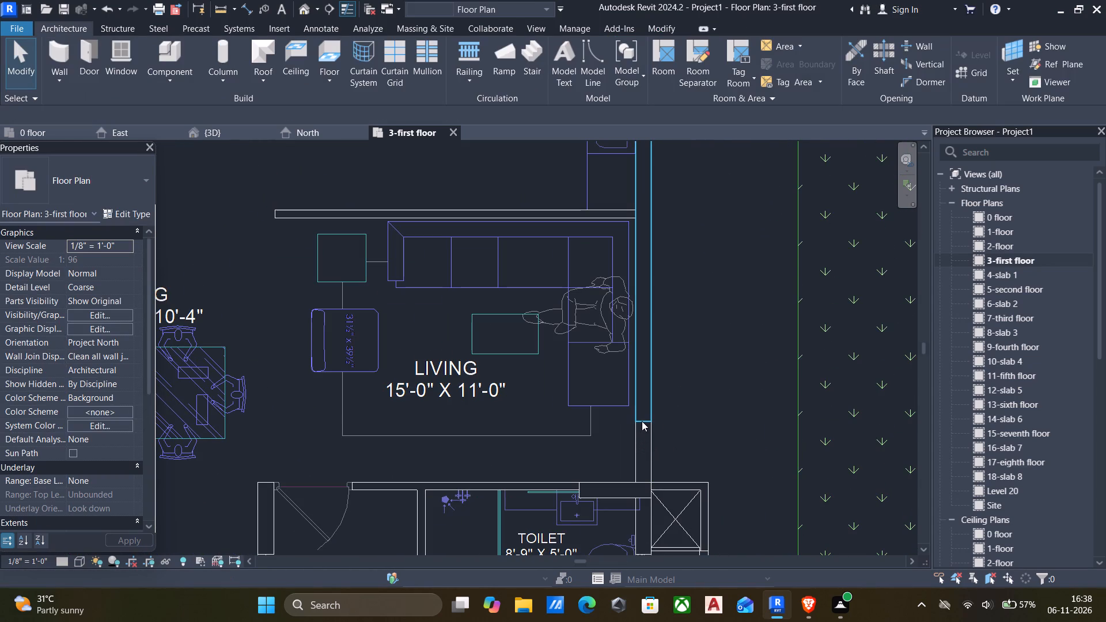
Align the free end of the kitchen and living side wall with the near face of the column at the toilet.
scroll(642, 421, down, 6)
scroll(634, 435, up, 5)
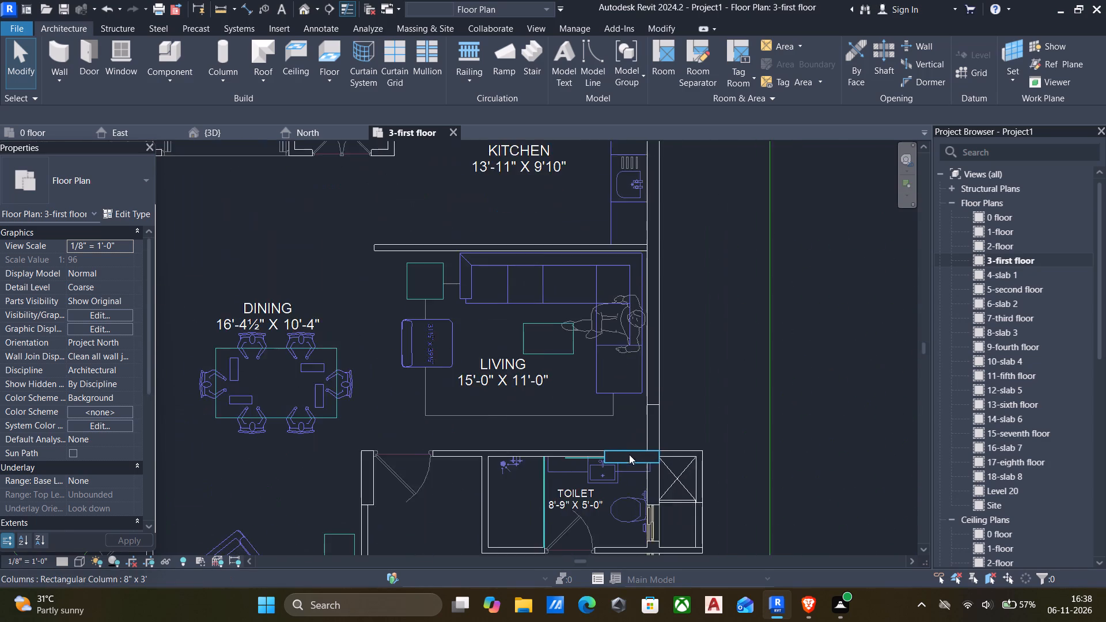
scroll(648, 404, up, 2)
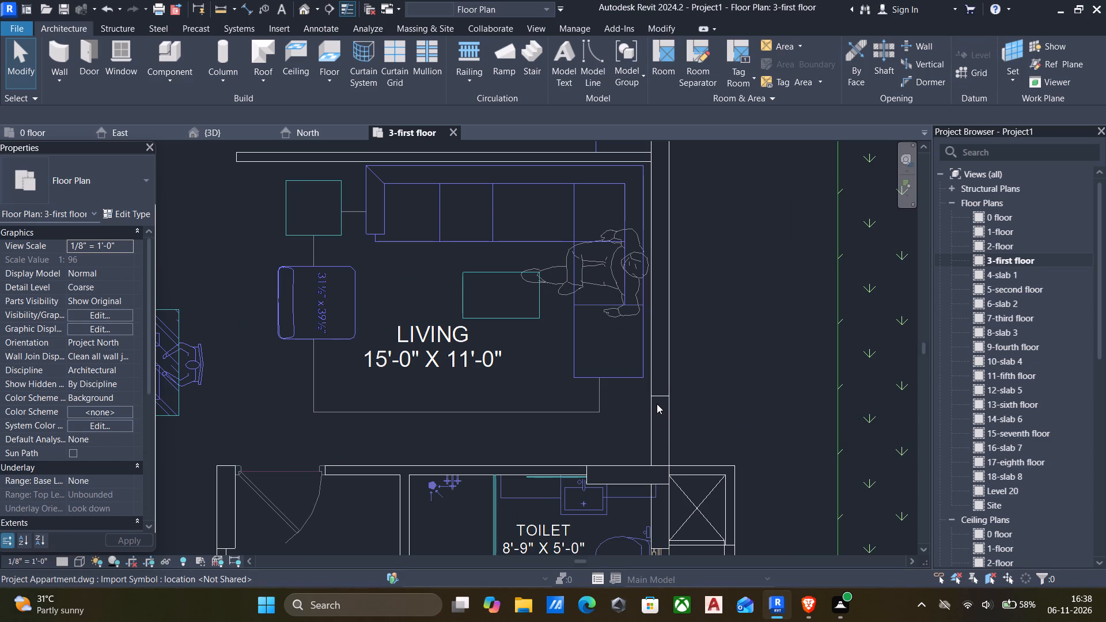
text(al)
scroll(669, 475, up, 3)
click(657, 462)
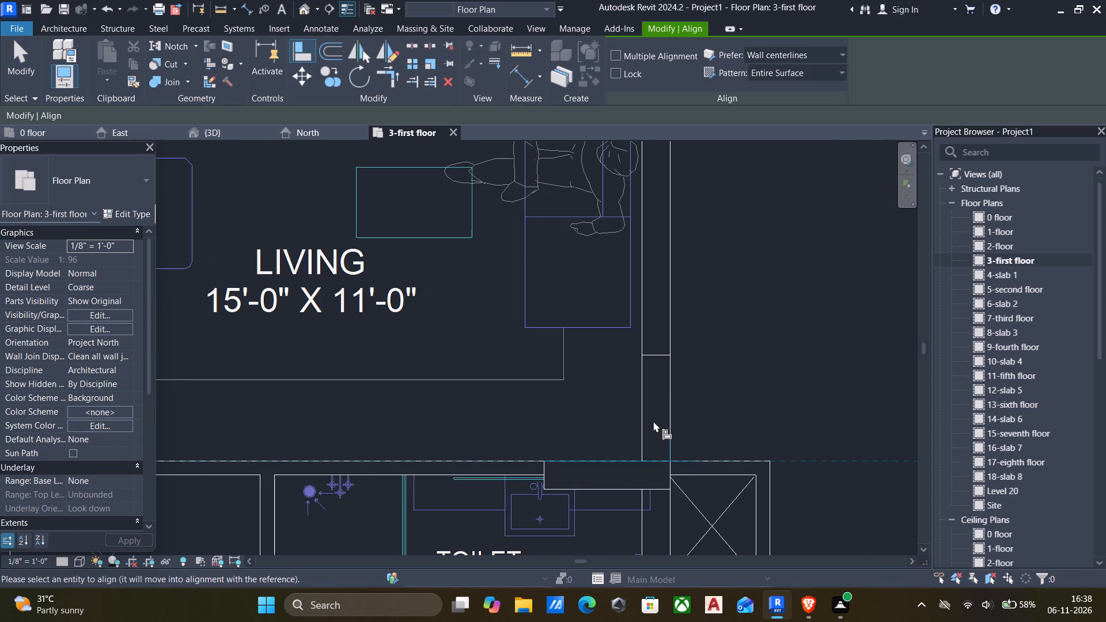
click(658, 351)
scroll(660, 395, down, 5)
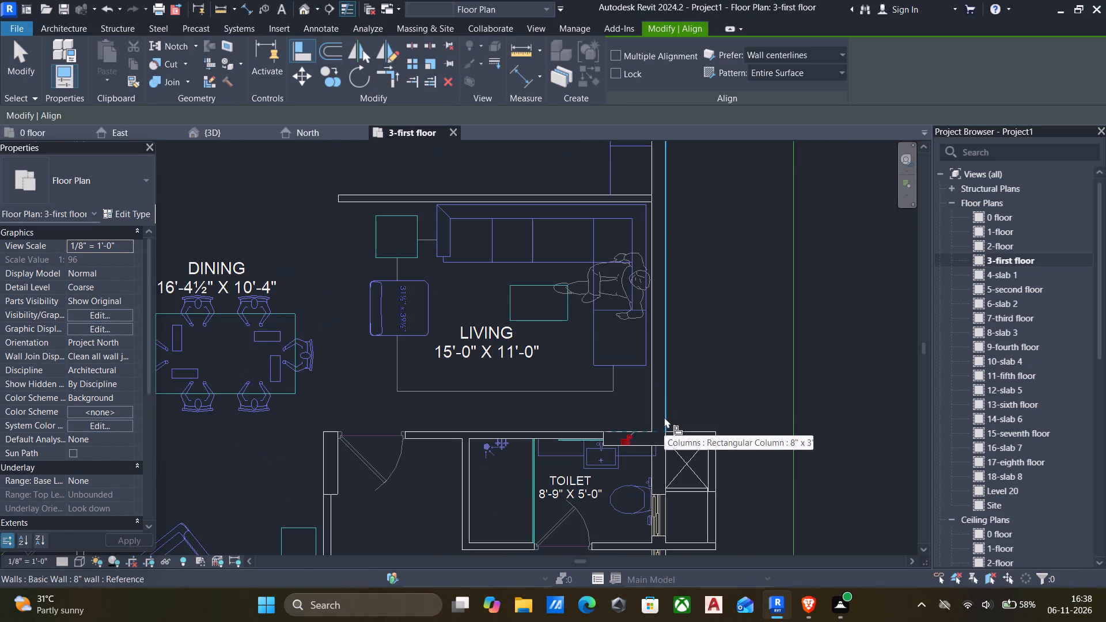
key(Escape)
key(Escape)
Check the extended kitchen and living side wall and the kitchen column against the surrounding plan.
click(663, 423)
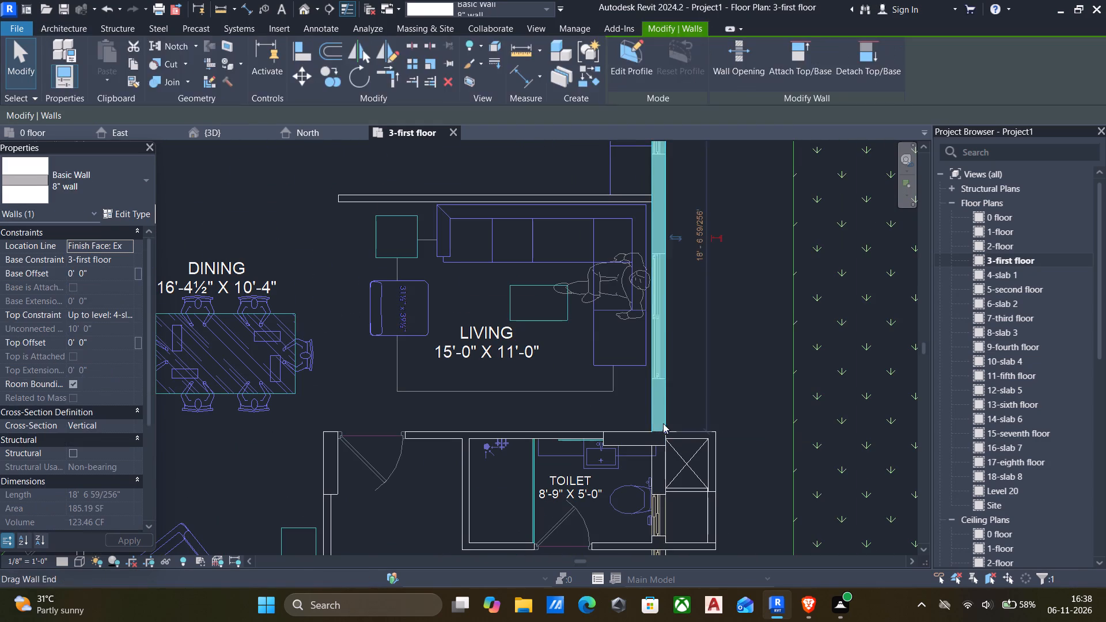
key(Escape)
scroll(598, 431, down, 1)
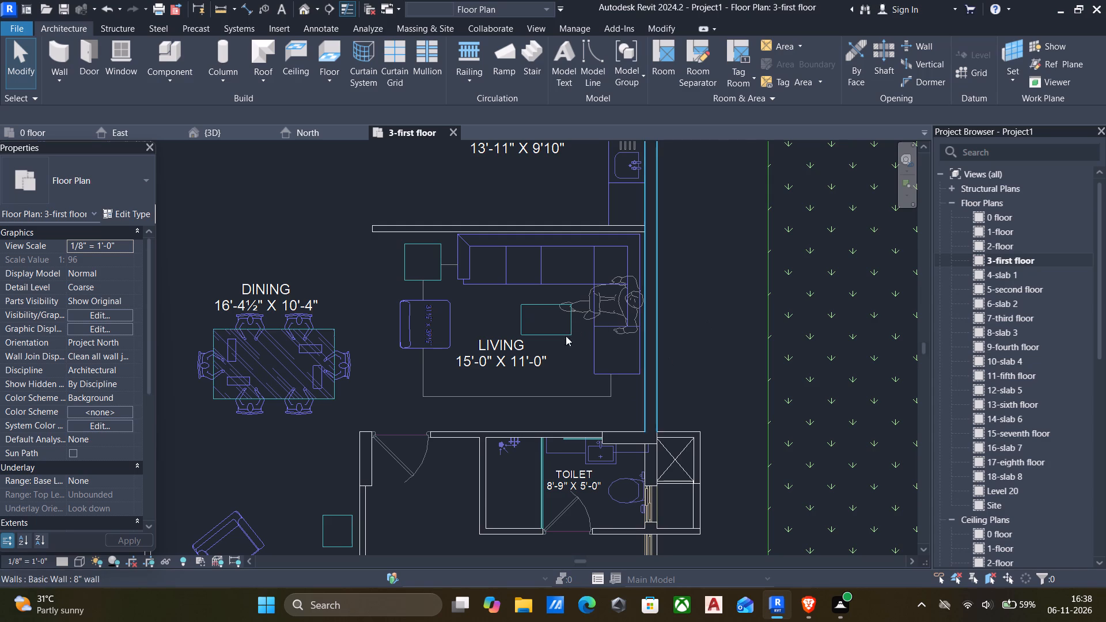
scroll(546, 409, down, 3)
scroll(609, 433, up, 4)
scroll(619, 420, down, 4)
scroll(592, 204, down, 5)
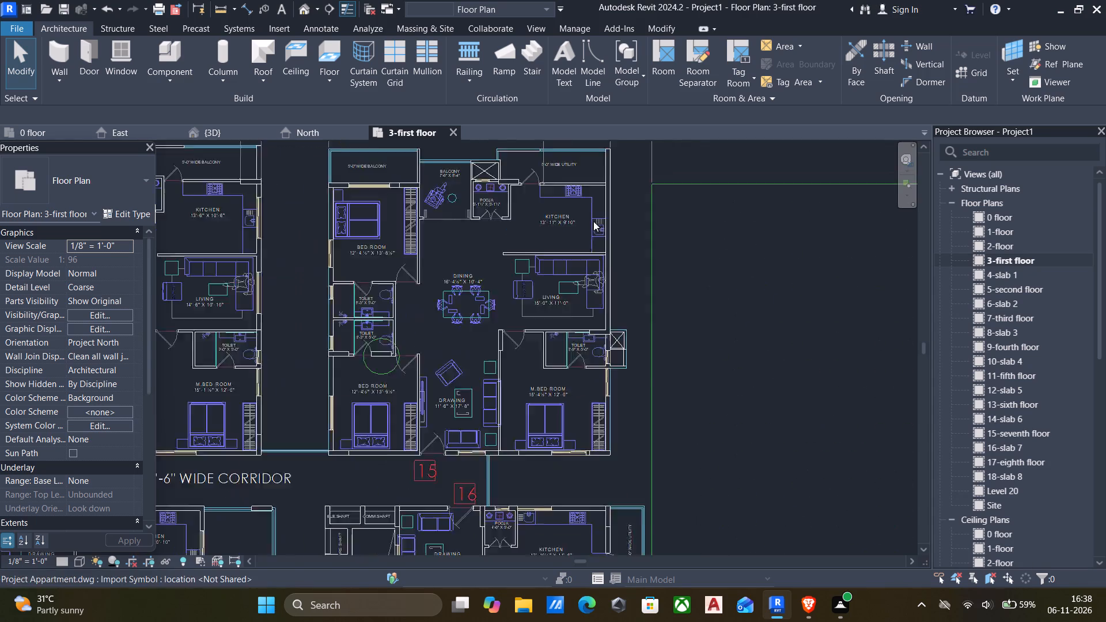
scroll(593, 221, down, 1)
middle_drag(605, 257, 627, 321)
scroll(623, 225, up, 5)
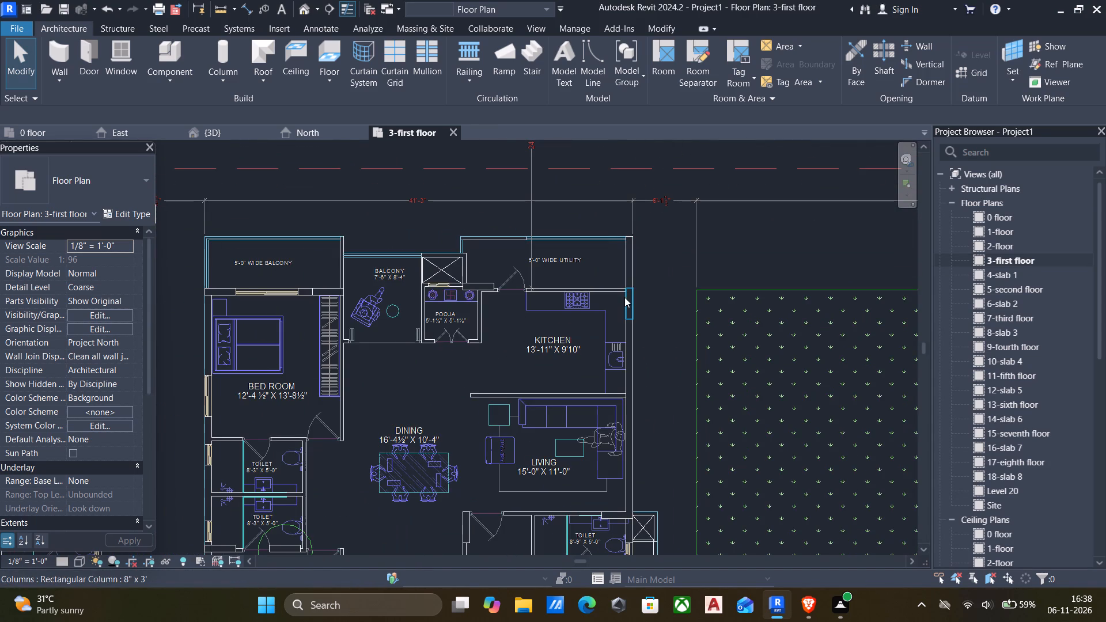
scroll(630, 312, up, 3)
click(630, 306)
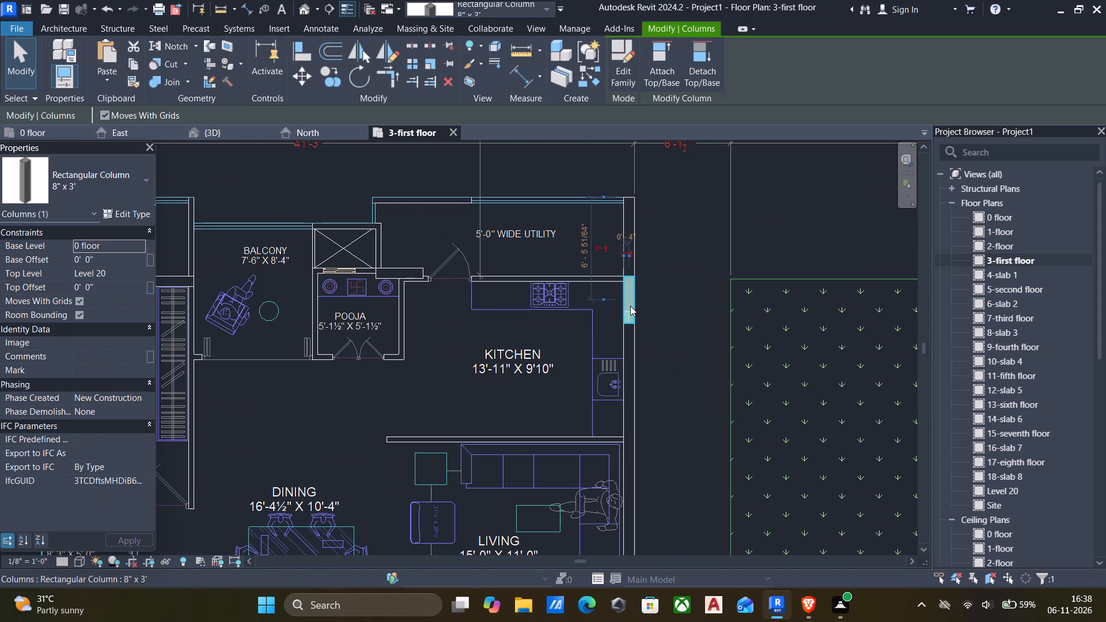
click(671, 333)
scroll(579, 313, down, 6)
middle_drag(580, 313, 625, 310)
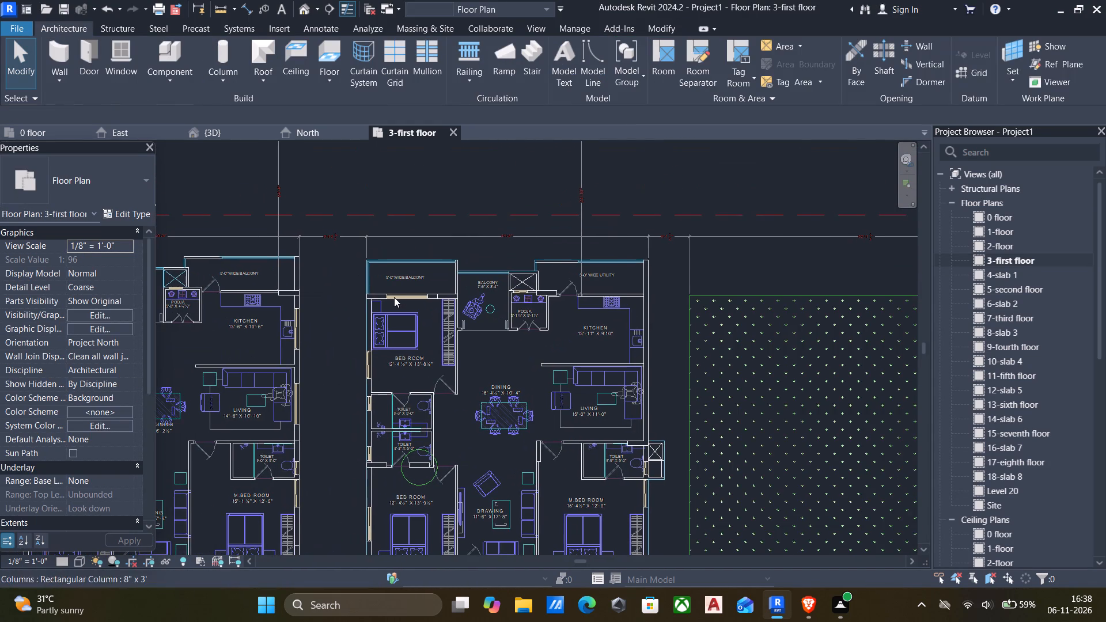
Create a similar 8" wall about 13'-1" long between the 5'-0" wide balcony and the bedroom, starting at the outer corner column.
click(646, 272)
scroll(641, 305, up, 4)
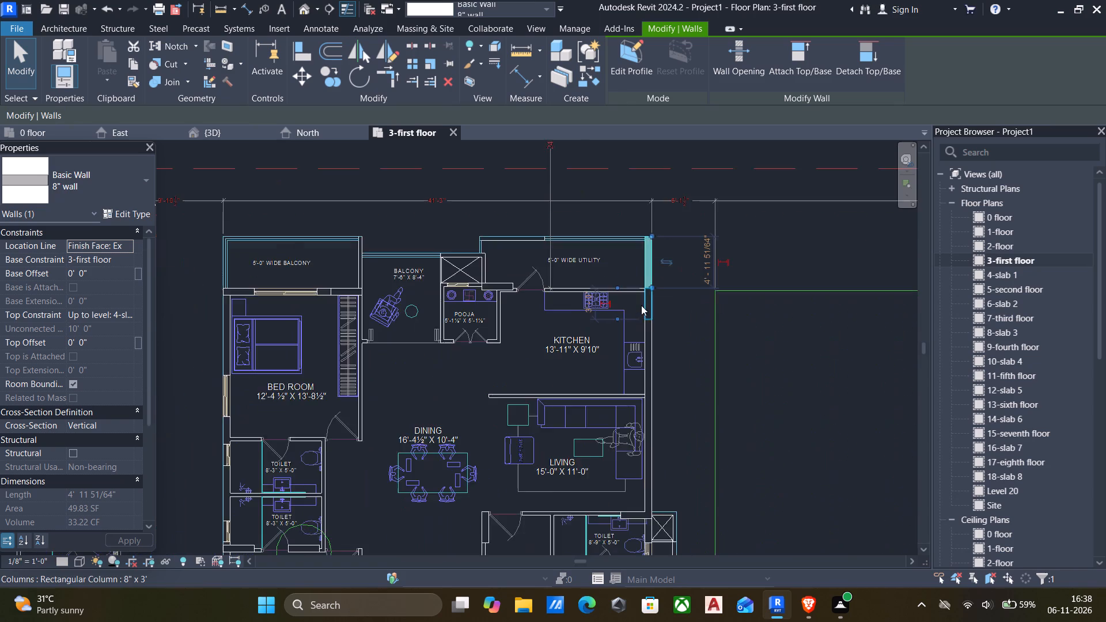
text(cs)
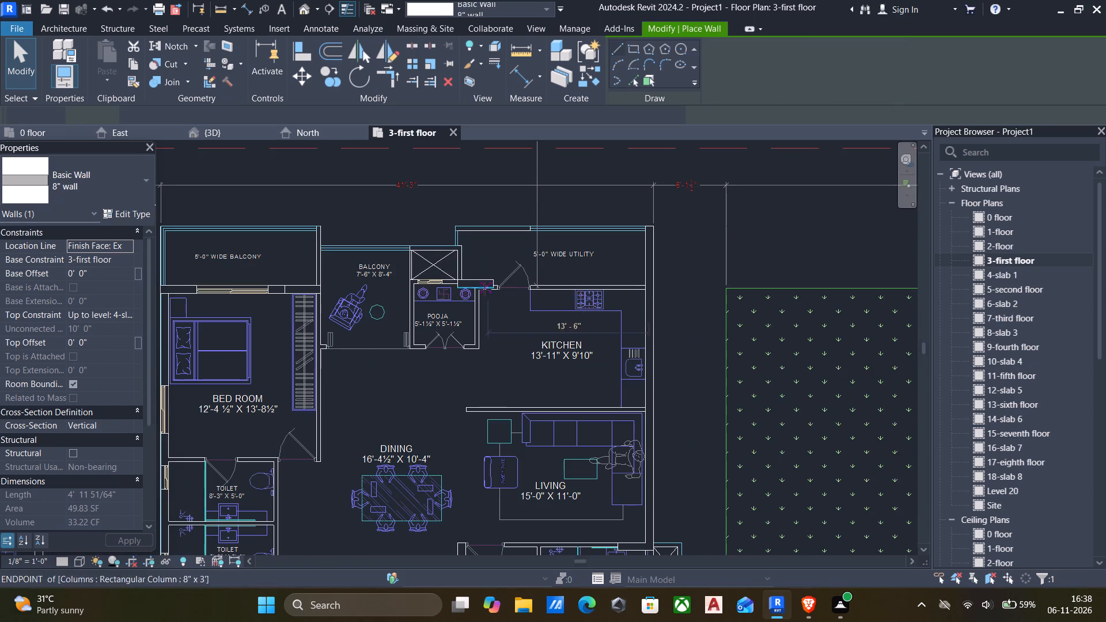
scroll(484, 289, down, 5)
middle_click(484, 290)
scroll(487, 284, up, 6)
middle_drag(464, 282, 597, 307)
scroll(507, 295, down, 1)
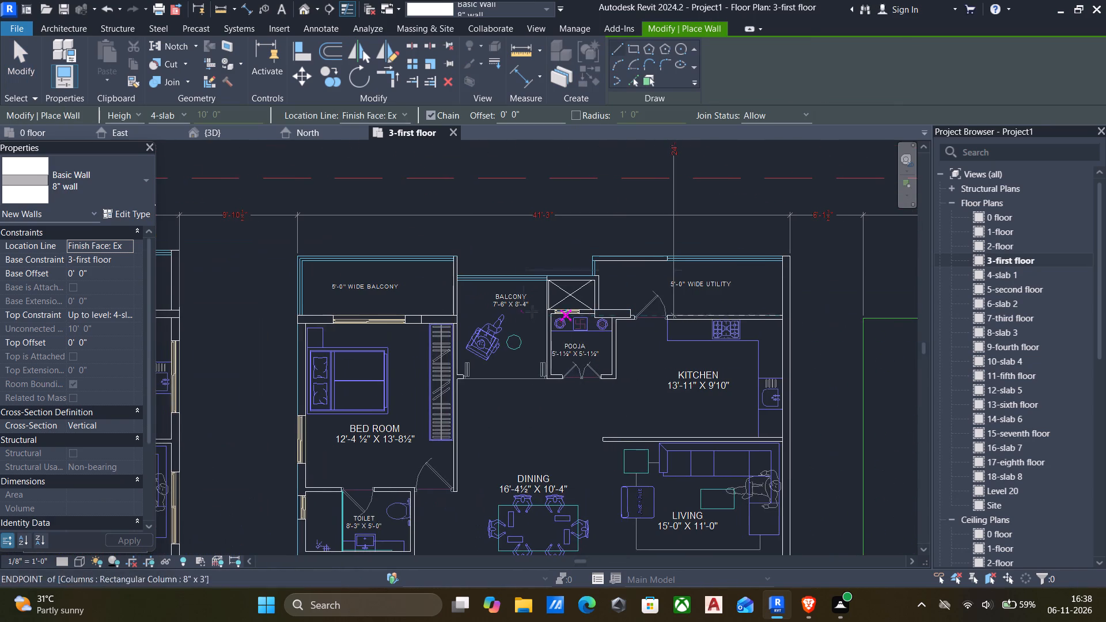
scroll(282, 319, up, 6)
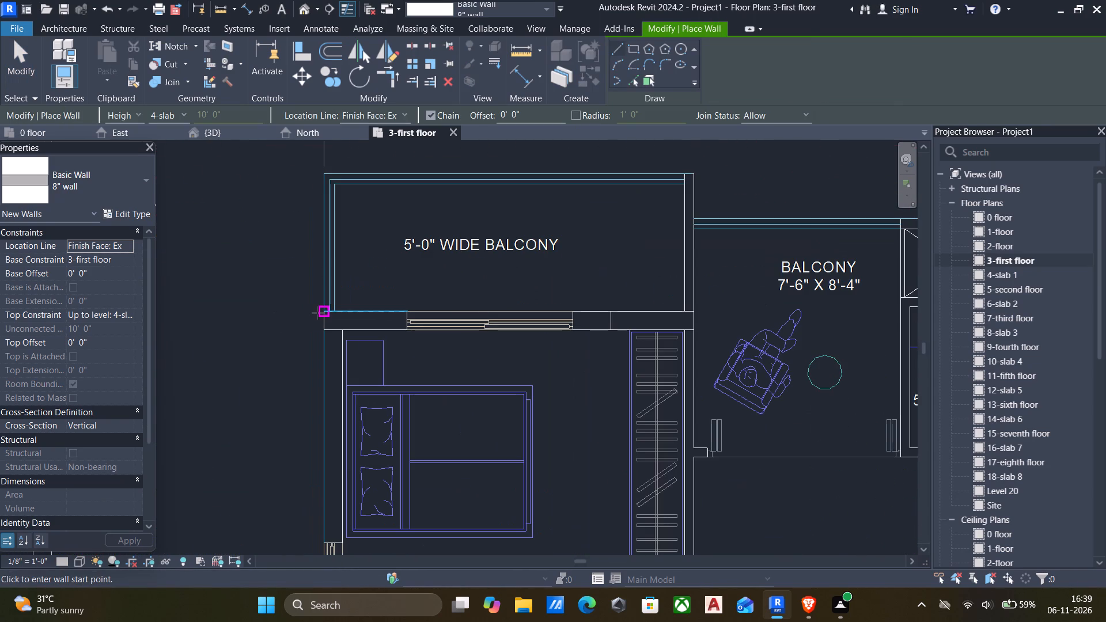
click(318, 313)
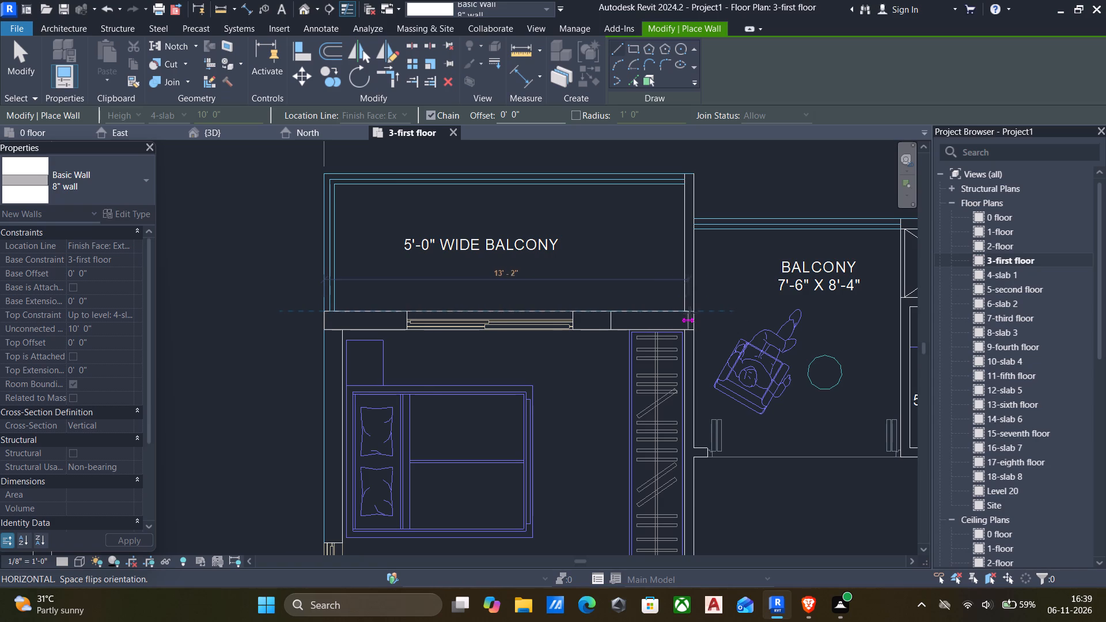
click(687, 309)
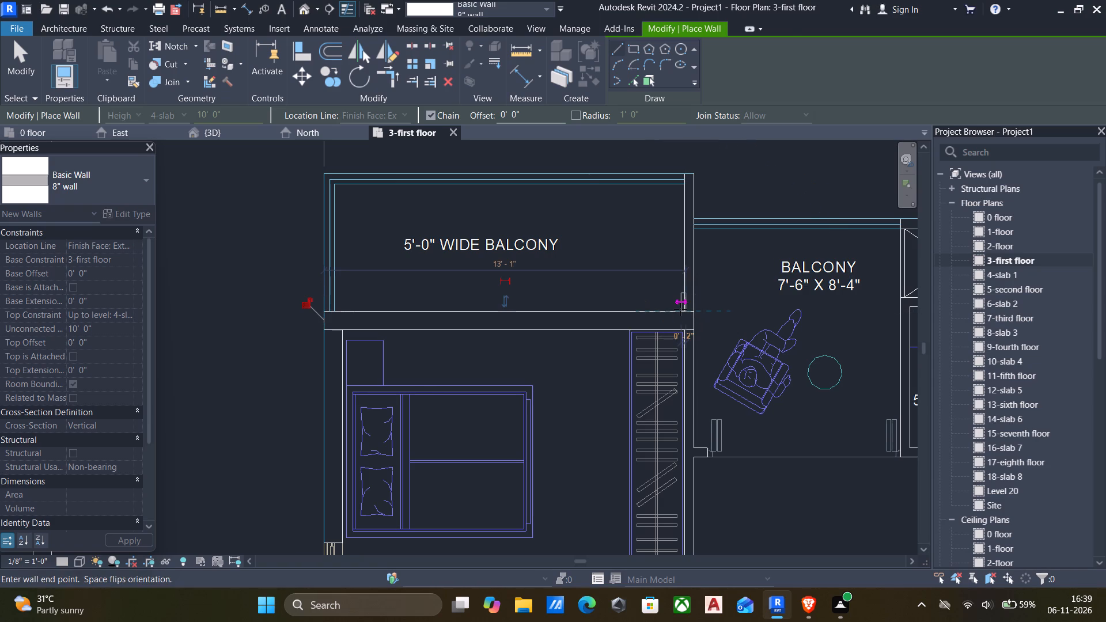
key(Escape)
Draw an 8" wall about 4'-4" long down the bedroom's outer side from just below the balcony wall, flipped to the inside of the slab edge.
scroll(675, 312, down, 5)
middle_drag(666, 320, 690, 216)
scroll(523, 227, up, 4)
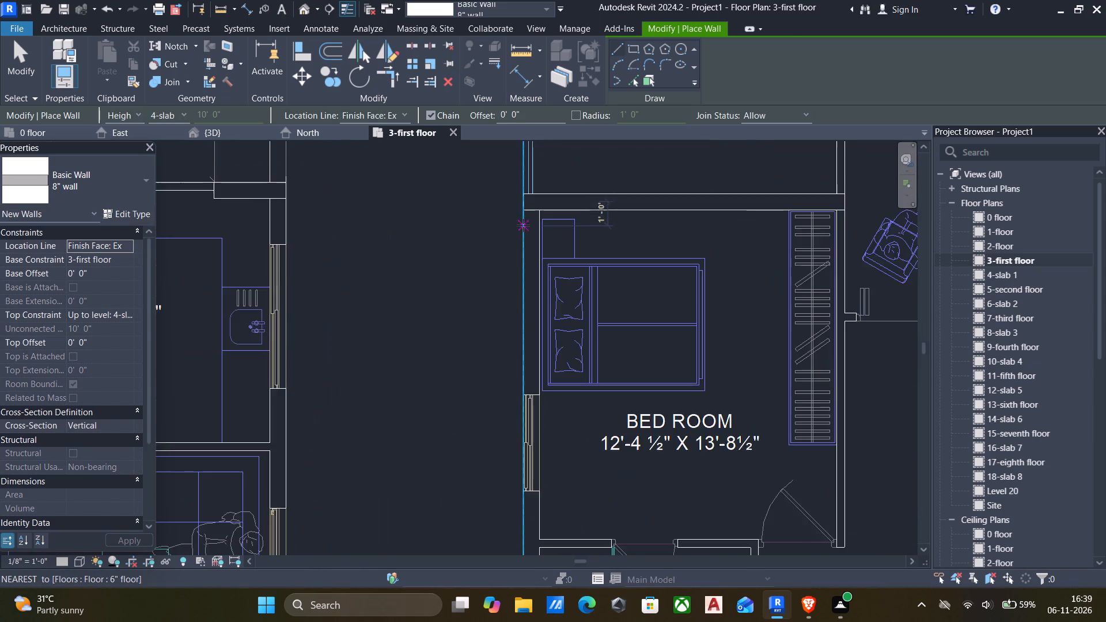
scroll(522, 225, up, 3)
click(525, 229)
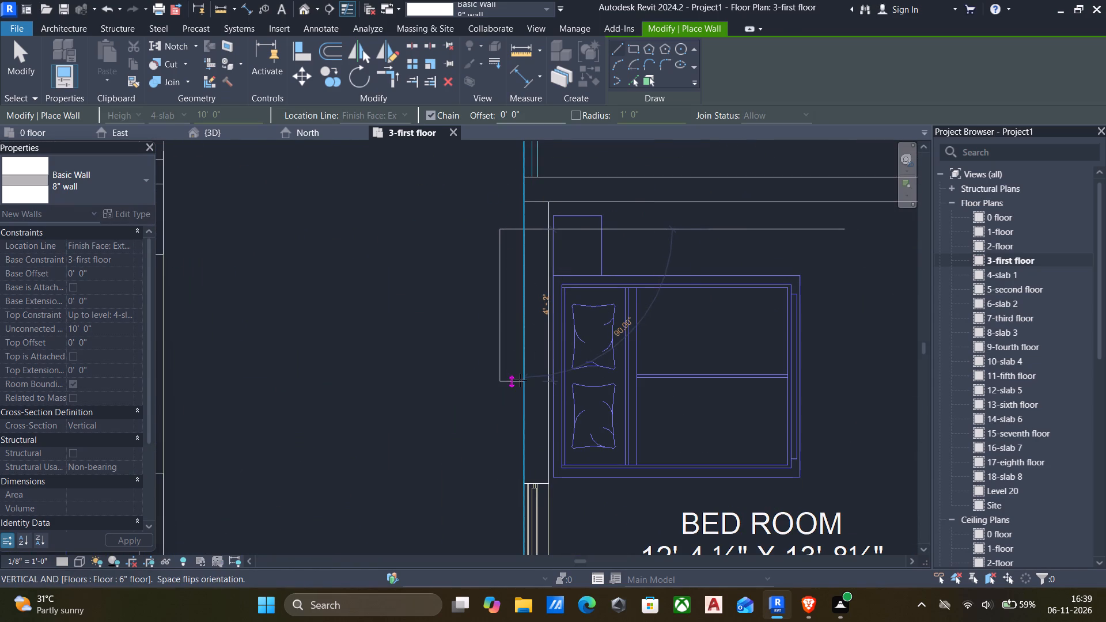
key(space)
click(521, 388)
scroll(521, 388, down, 5)
middle_drag(521, 389, 512, 291)
scroll(516, 352, down, 4)
middle_drag(519, 355, 526, 291)
scroll(520, 367, down, 4)
middle_drag(517, 375, 519, 313)
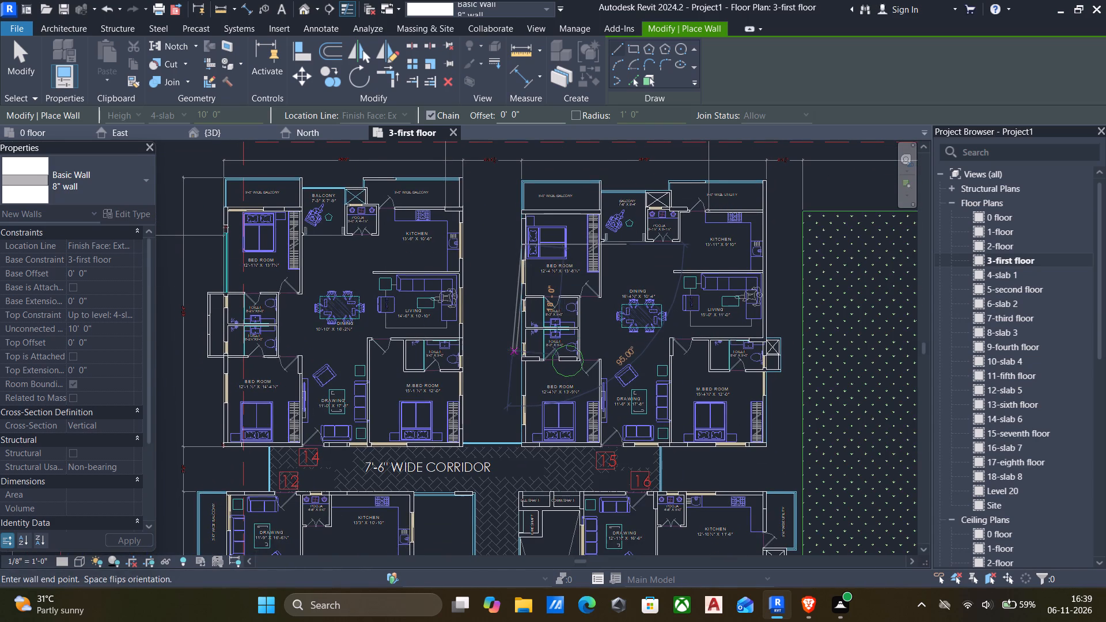
key(Escape)
scroll(528, 260, up, 5)
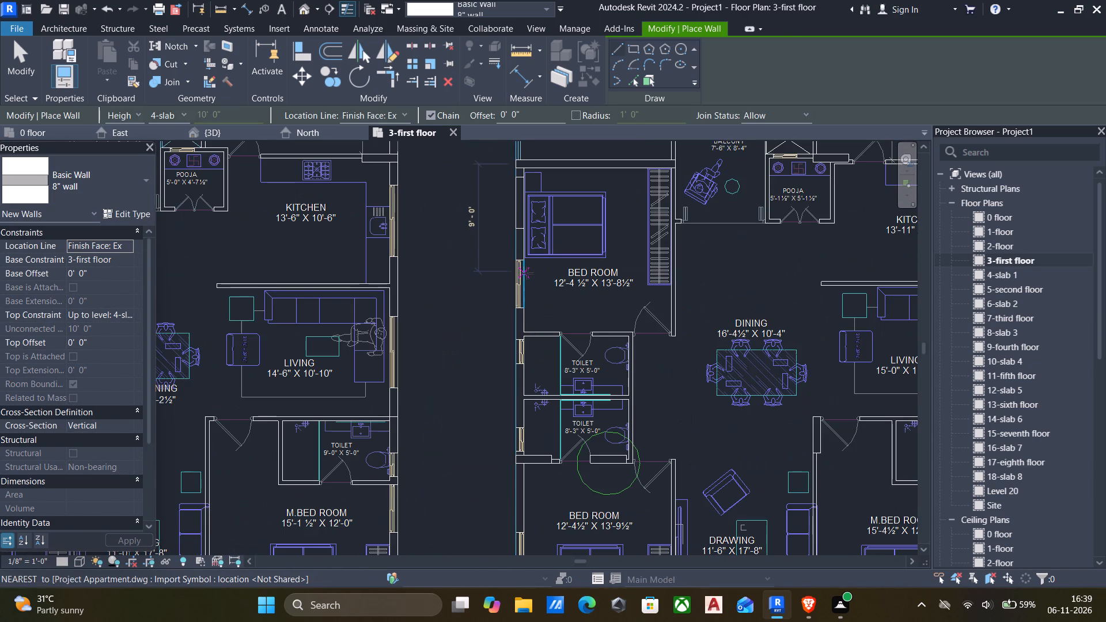
scroll(524, 328, down, 4)
scroll(527, 343, up, 5)
key(Escape)
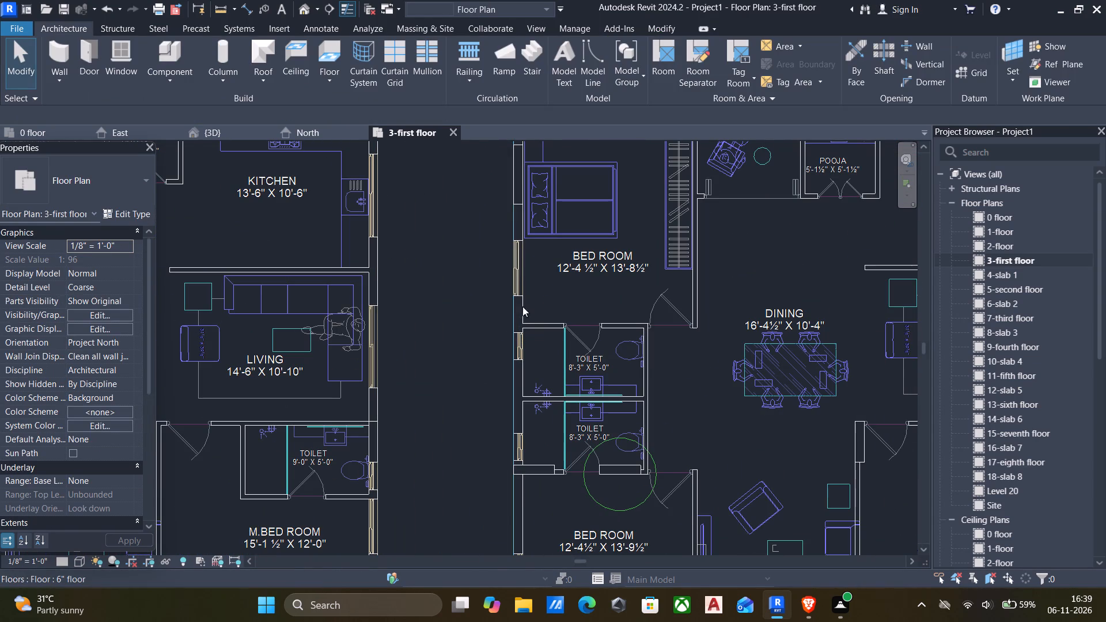
Shorten the balcony-bedroom wall to 10'-1" by moving its outer end from the corner to the inner end of the corner column.
click(512, 199)
scroll(496, 224, down, 5)
middle_drag(488, 284, 509, 405)
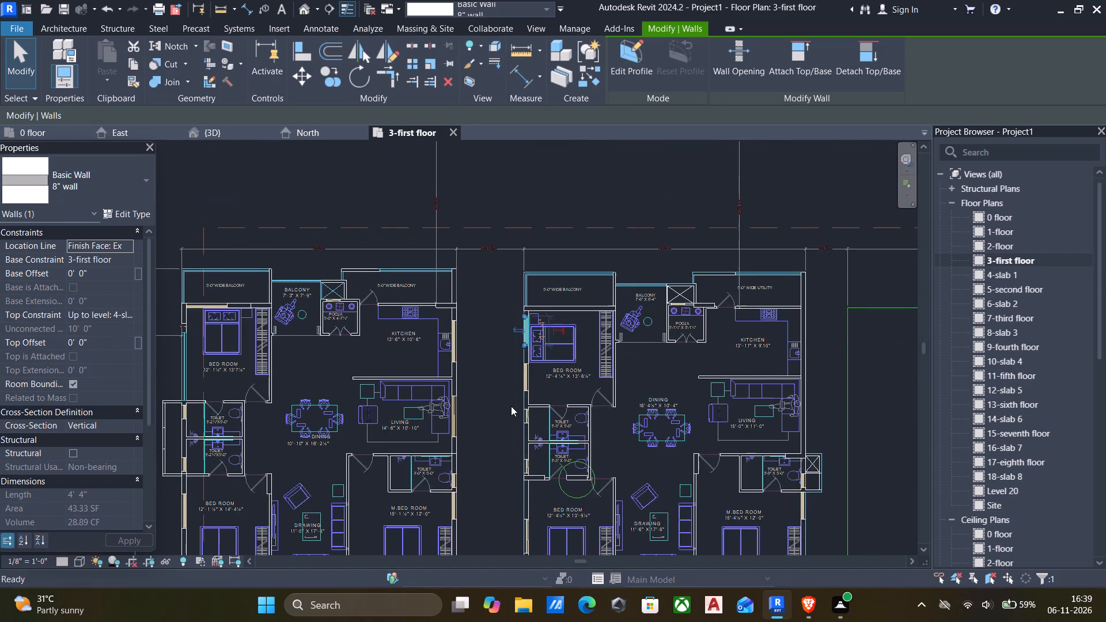
scroll(551, 322, up, 9)
key(Escape)
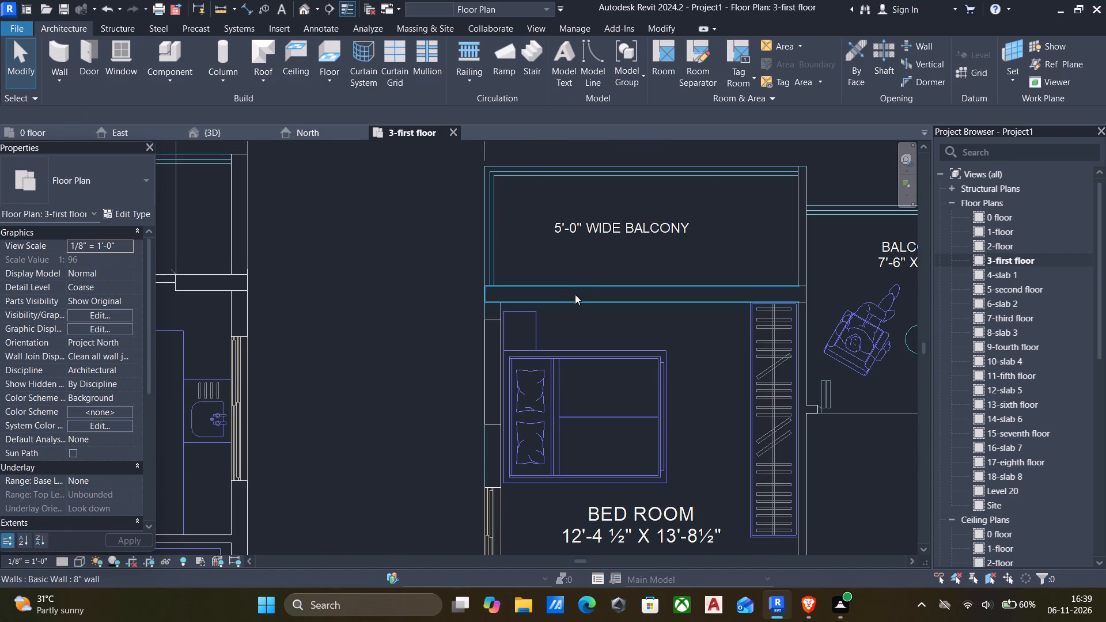
click(578, 299)
key(Escape)
scroll(560, 299, up, 3)
click(529, 300)
key(Escape)
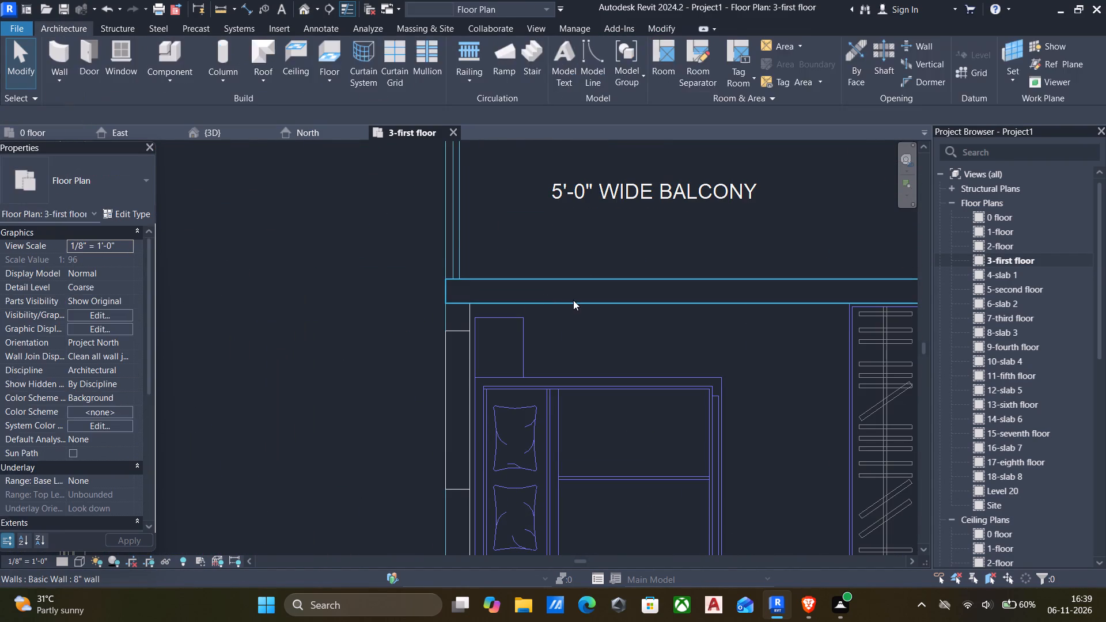
click(573, 300)
drag(447, 280, 514, 282)
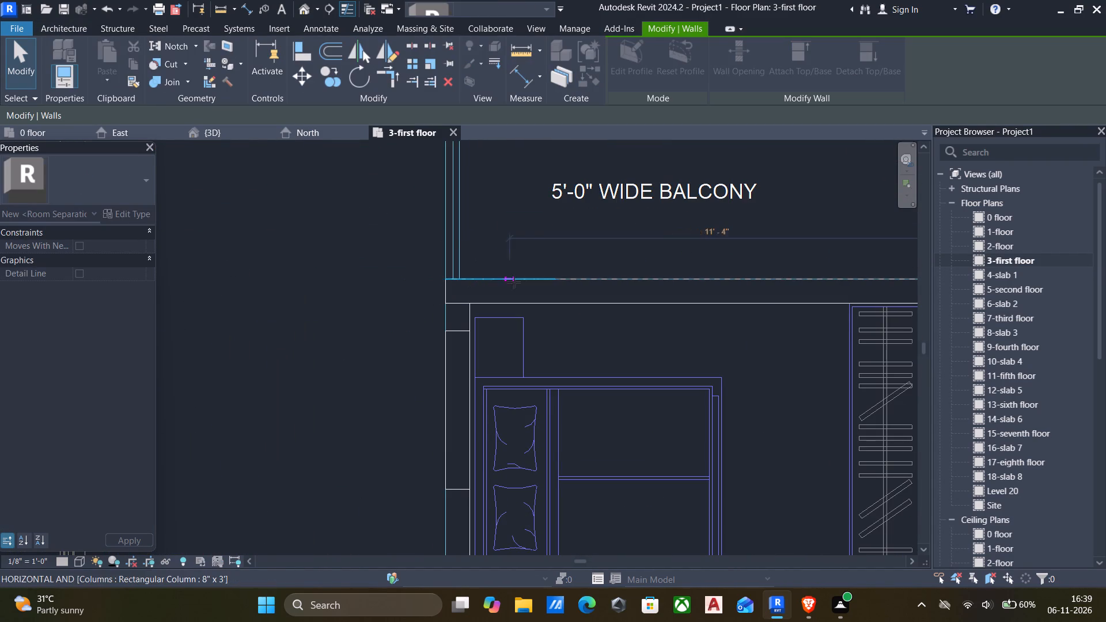
drag(514, 282, 550, 283)
key(Escape)
click(575, 298)
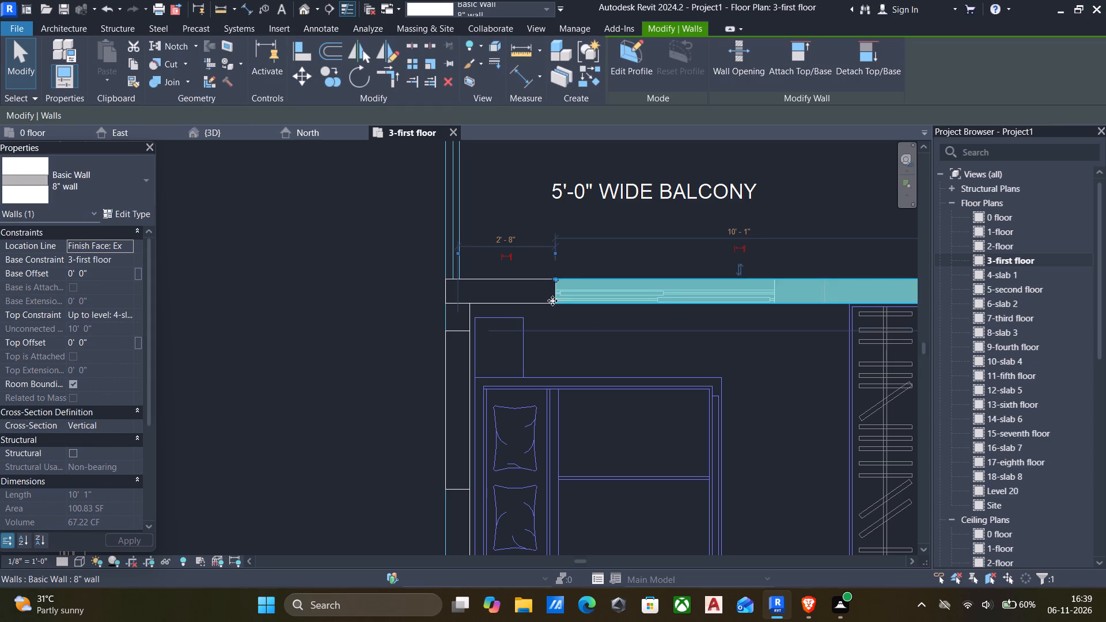
key(Escape)
Align the upper end of the bedroom's outer side wall with the lower face of the balcony corner column.
text(al)
click(461, 304)
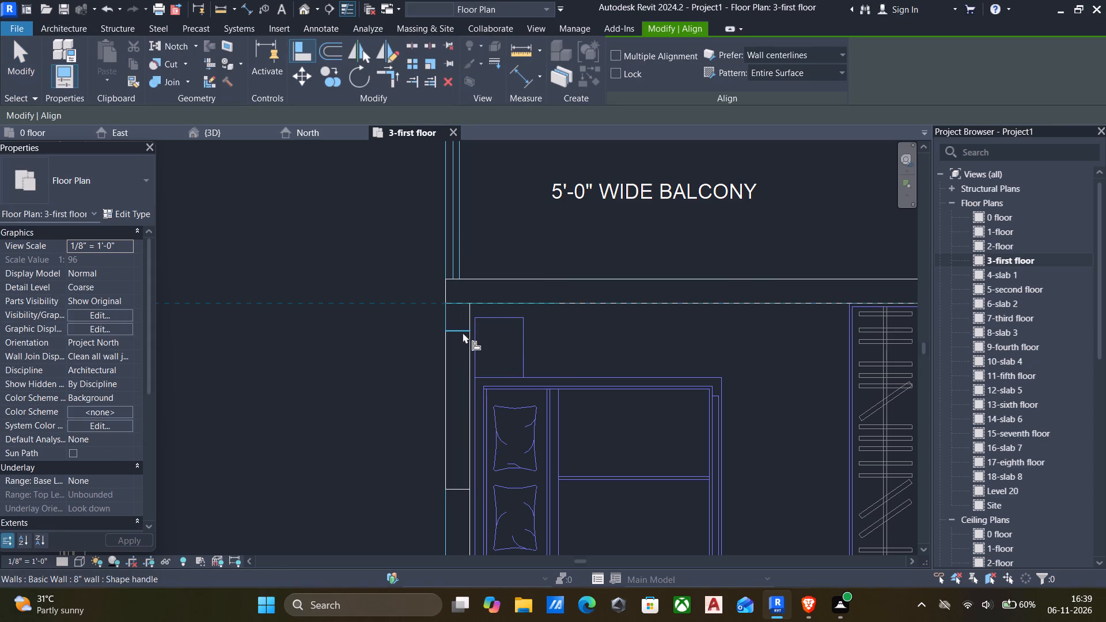
click(463, 332)
scroll(461, 340, down, 6)
middle_drag(464, 353, 460, 335)
middle_drag(457, 388, 463, 355)
scroll(464, 381, down, 2)
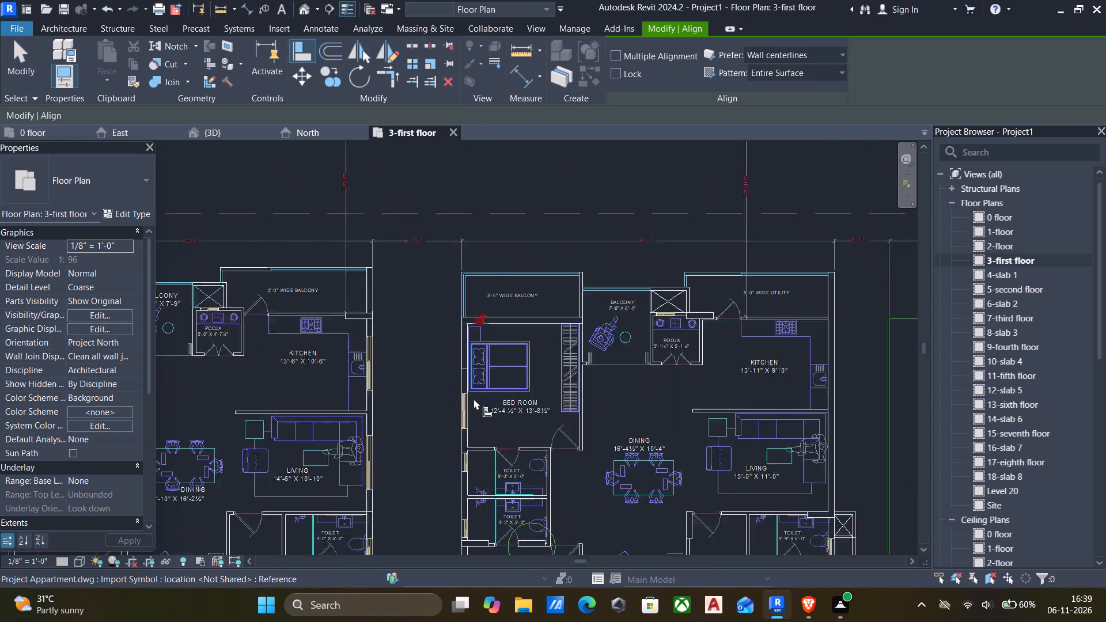
scroll(474, 399, down, 4)
middle_drag(478, 458, 482, 394)
key(Escape)
scroll(472, 321, up, 6)
key(Escape)
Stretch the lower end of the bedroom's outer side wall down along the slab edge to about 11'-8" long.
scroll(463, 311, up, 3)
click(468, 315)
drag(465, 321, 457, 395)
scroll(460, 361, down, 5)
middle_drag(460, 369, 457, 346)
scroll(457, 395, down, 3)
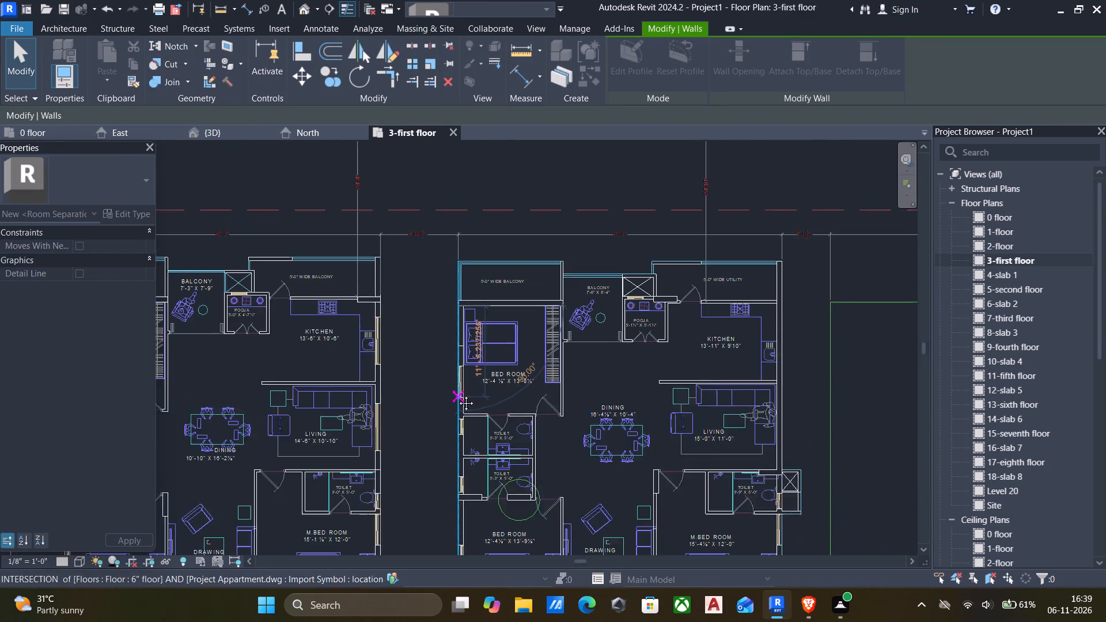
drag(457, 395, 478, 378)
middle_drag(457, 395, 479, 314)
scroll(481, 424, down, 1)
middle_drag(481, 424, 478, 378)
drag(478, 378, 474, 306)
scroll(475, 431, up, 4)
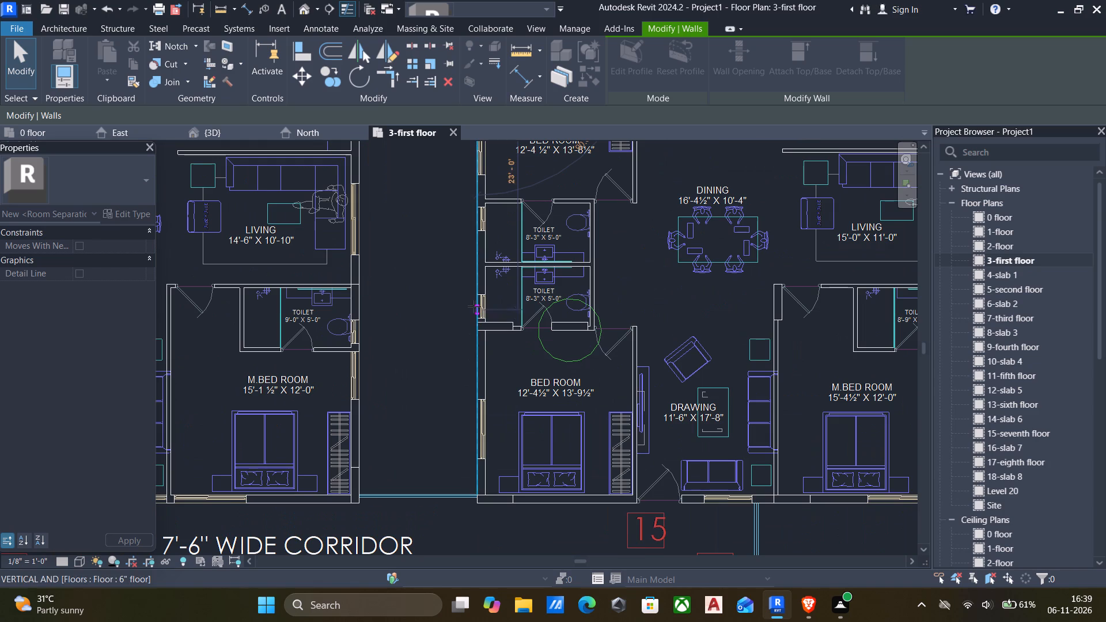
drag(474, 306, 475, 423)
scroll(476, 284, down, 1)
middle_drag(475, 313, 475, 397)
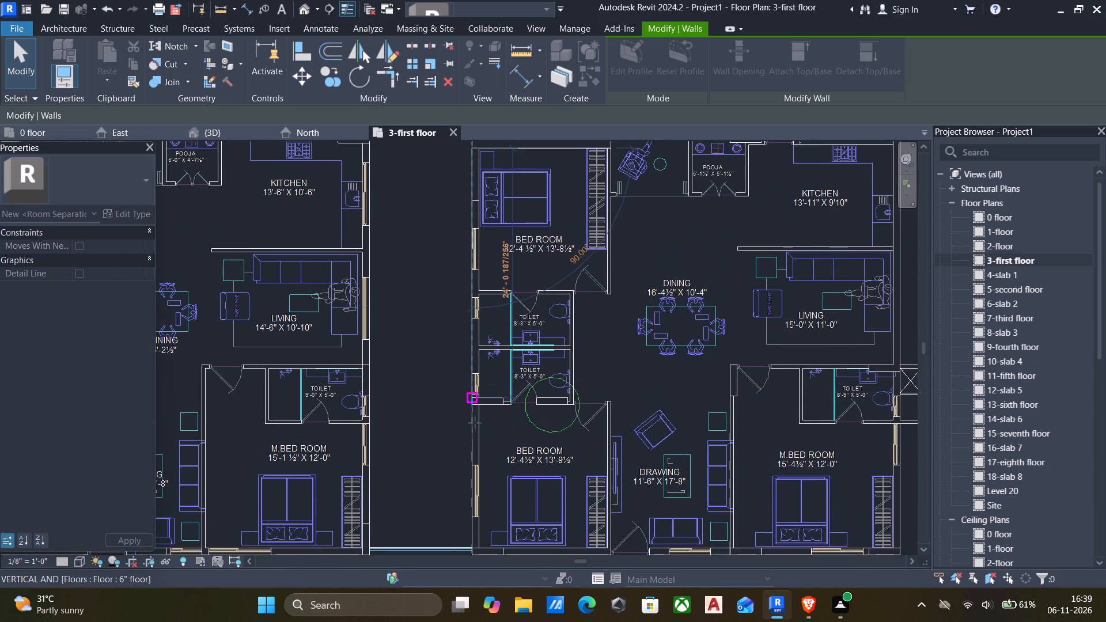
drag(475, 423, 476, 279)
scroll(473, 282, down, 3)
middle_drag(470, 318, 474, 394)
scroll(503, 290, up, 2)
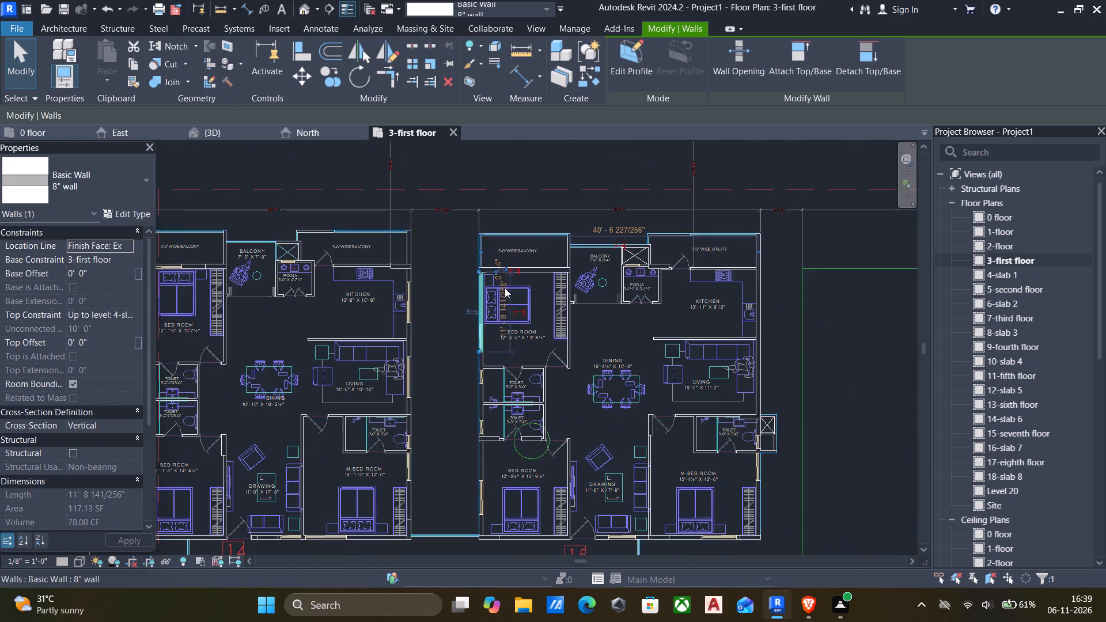
Check the balcony corner column, the adjoining balcony wall and the lower end of the bedroom's outer side wall.
scroll(505, 288, up, 9)
key(Escape)
click(479, 256)
scroll(555, 253, up, 1)
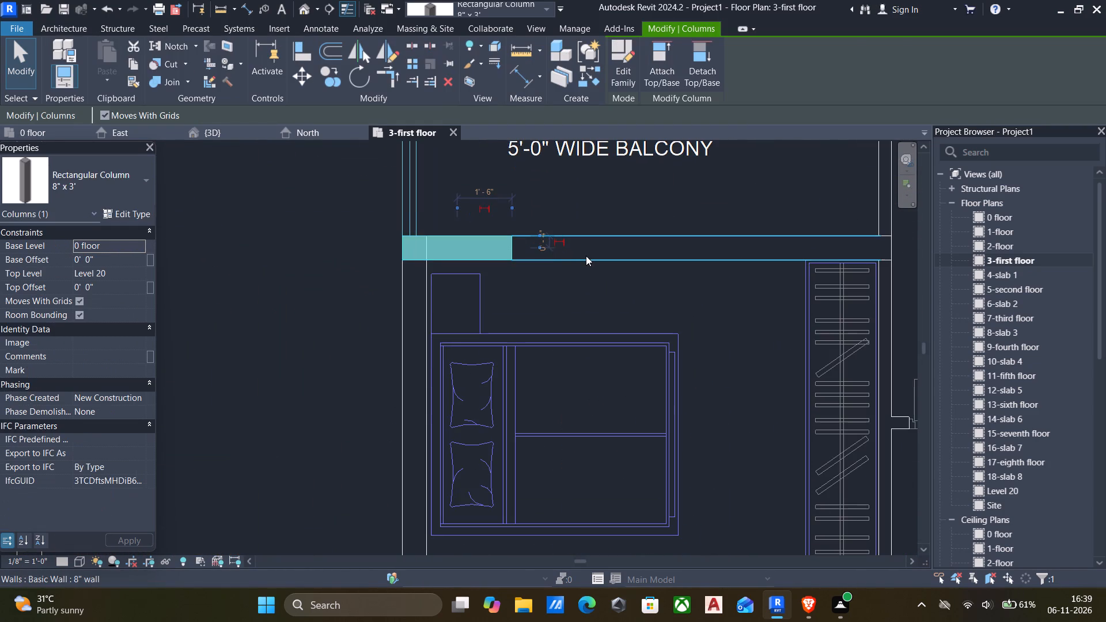
click(586, 256)
click(422, 293)
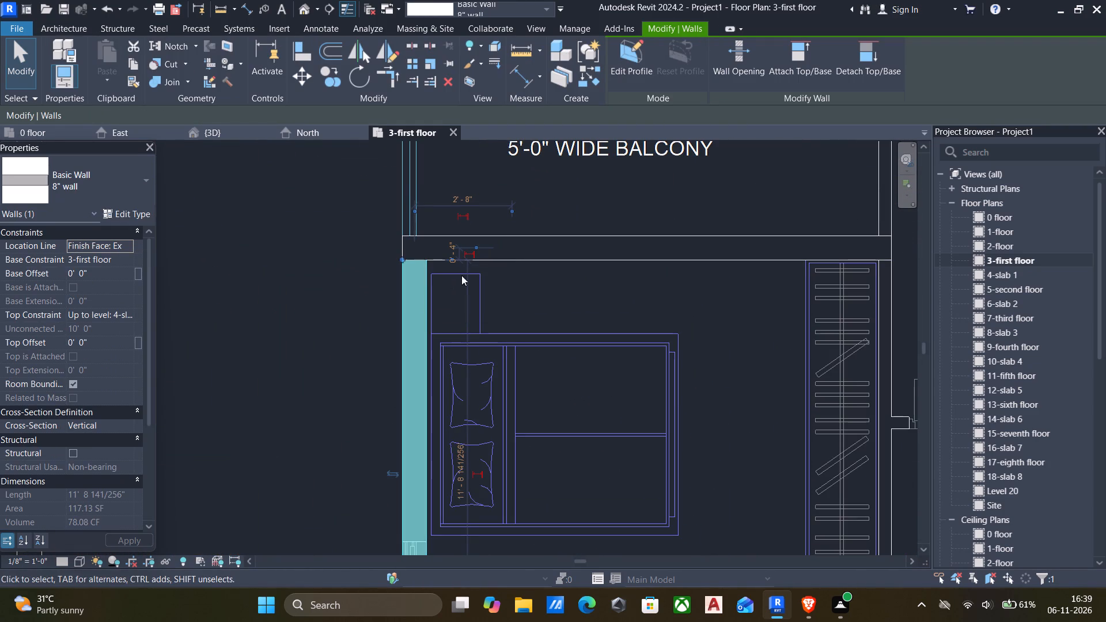
click(494, 260)
scroll(479, 286, down, 6)
scroll(438, 351, down, 4)
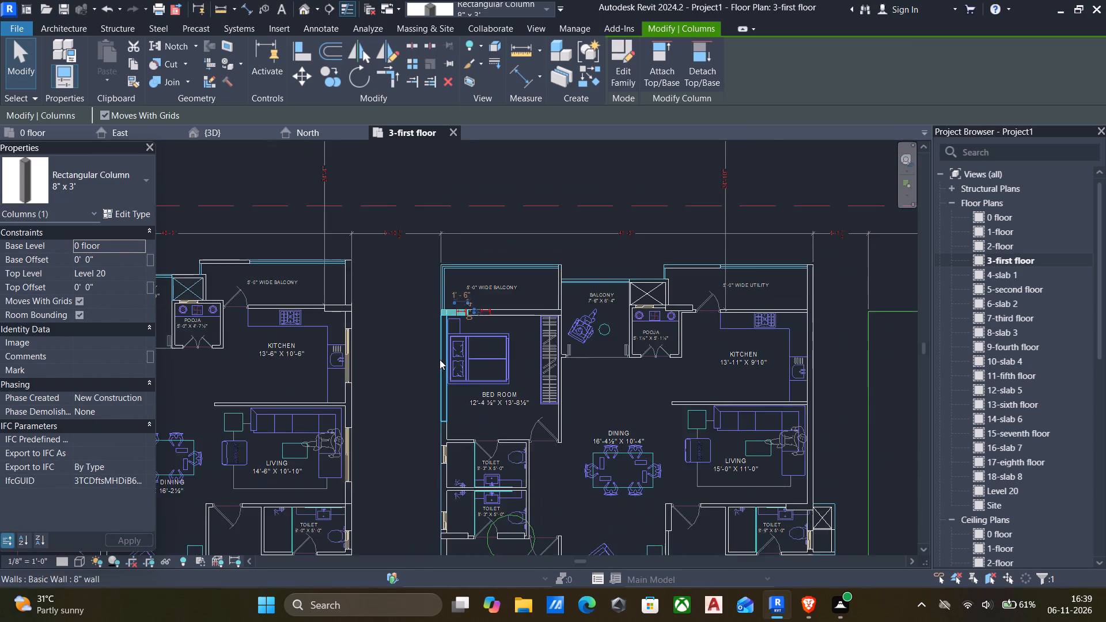
middle_drag(461, 346, 484, 328)
scroll(462, 358, up, 5)
scroll(458, 377, down, 5)
middle_drag(459, 386, 465, 378)
scroll(468, 384, up, 5)
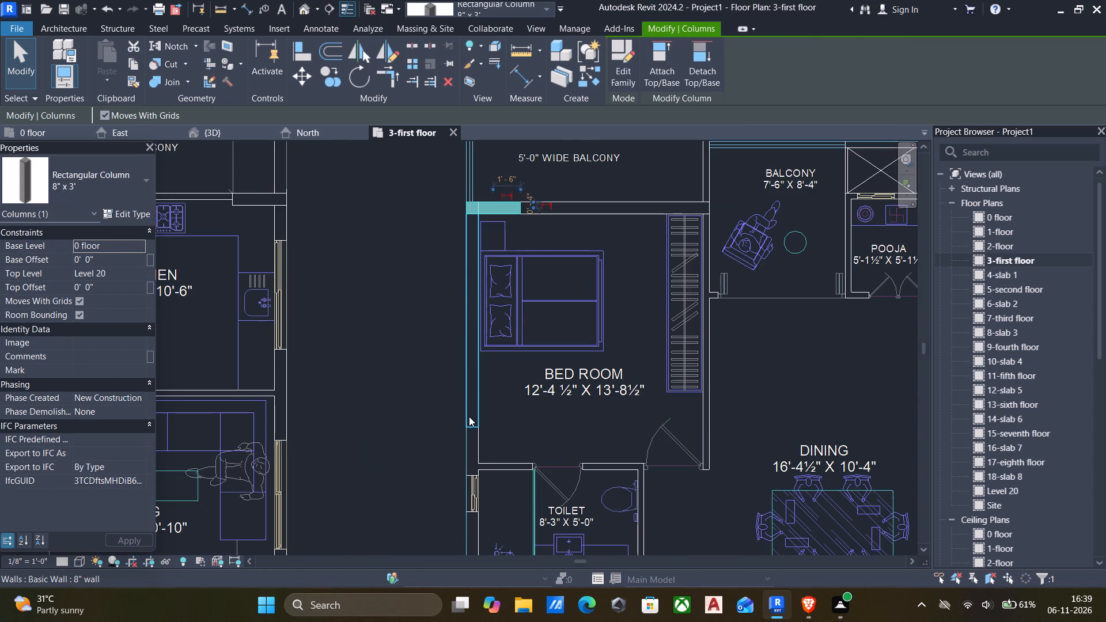
click(469, 416)
scroll(446, 418, down, 6)
key(Escape)
scroll(458, 437, up, 9)
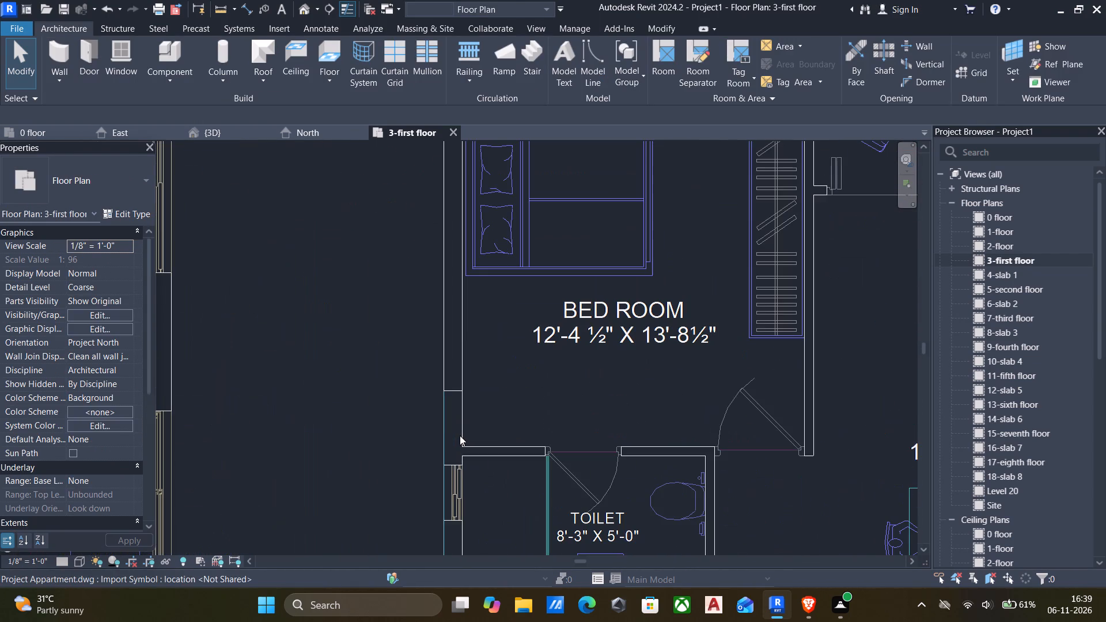
click(460, 434)
key(Escape)
Extend the bedroom's outer side wall past both toilets to the column below the lower toilet, about 24'-0" long.
click(454, 389)
scroll(443, 398, down, 6)
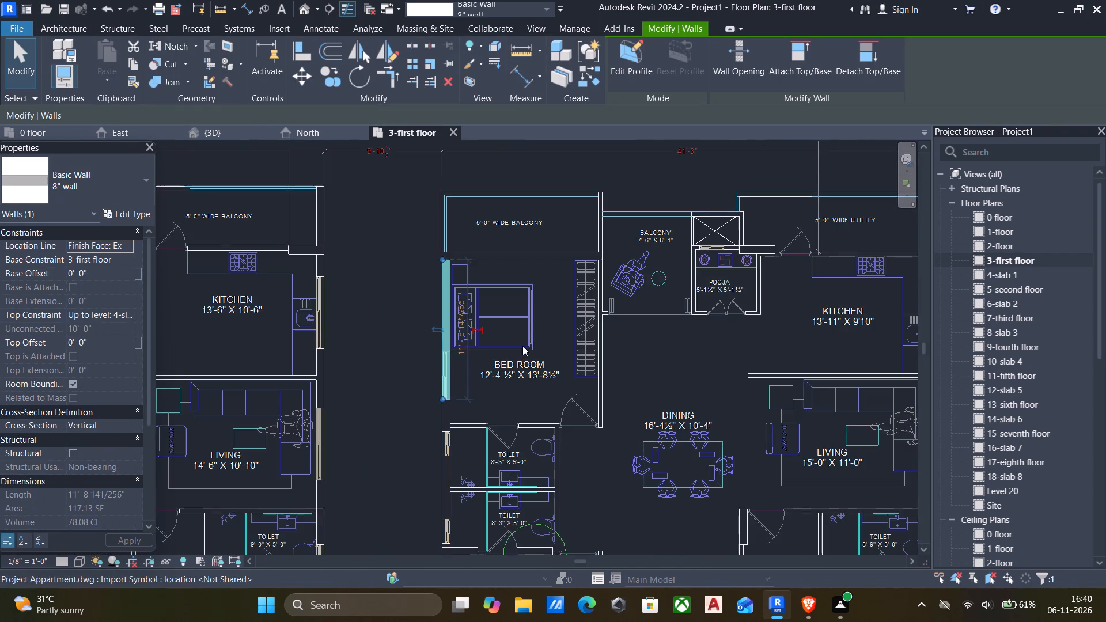
scroll(454, 439, down, 5)
middle_drag(461, 447, 533, 416)
scroll(524, 430, up, 6)
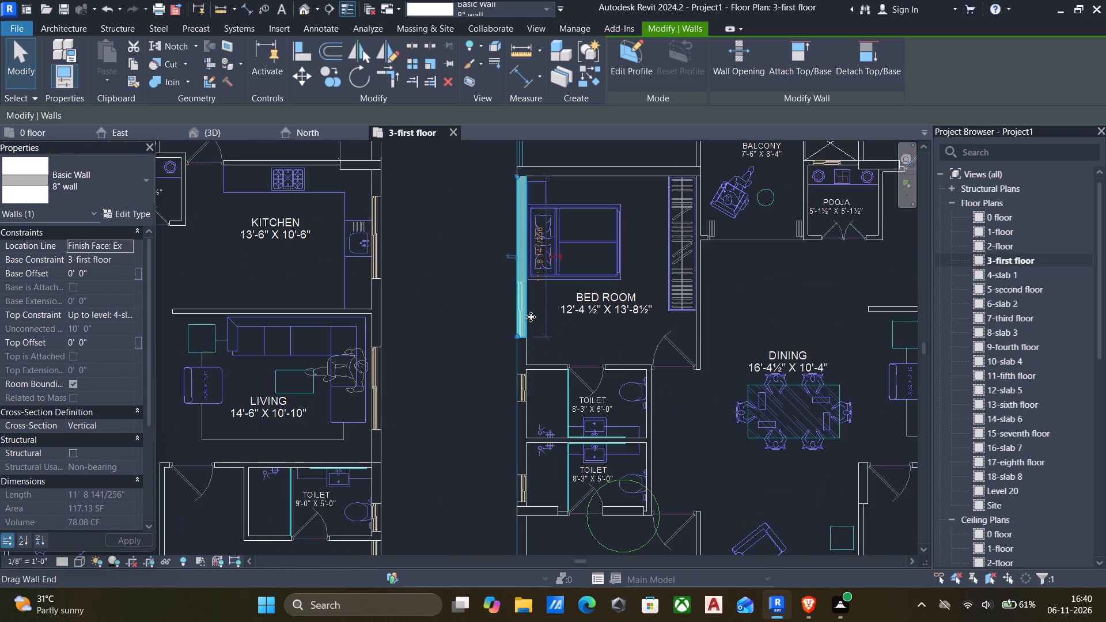
drag(517, 336, 510, 343)
scroll(511, 387, down, 6)
middle_drag(507, 391, 510, 343)
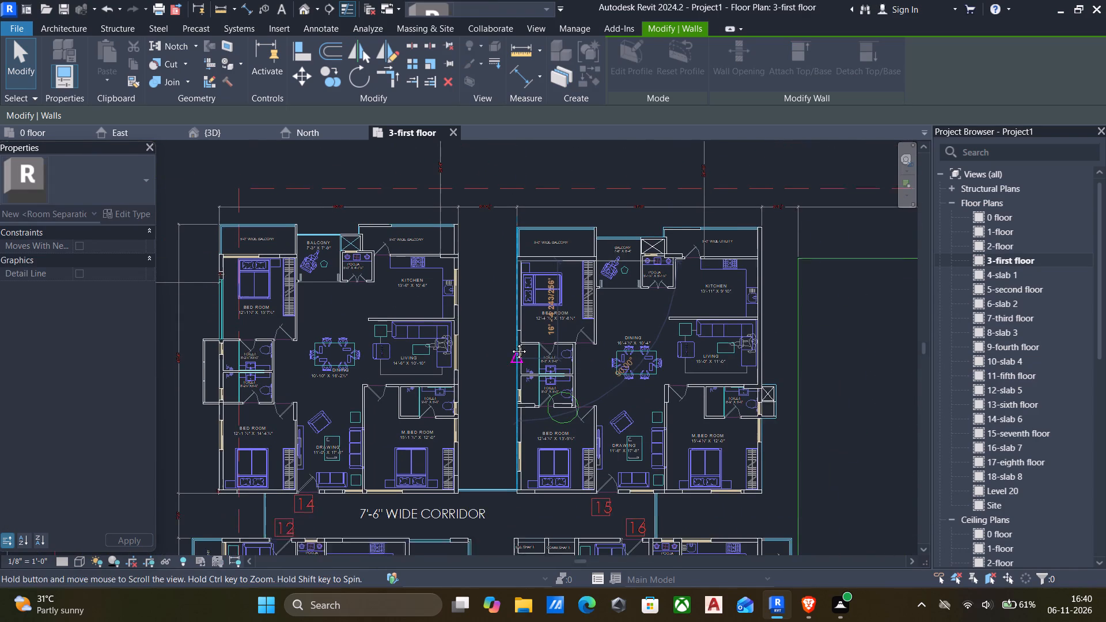
middle_drag(510, 343, 510, 342)
drag(510, 343, 515, 393)
scroll(513, 392, up, 17)
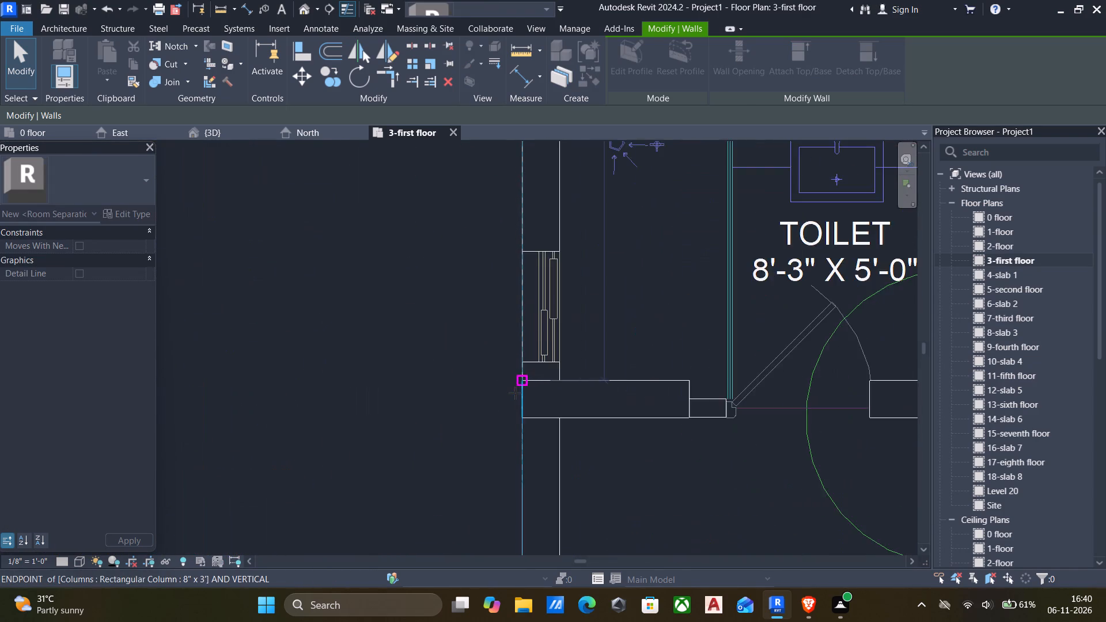
drag(515, 393, 520, 380)
key(Escape)
Create a similar 8" wall along the 12'-4½" x 13'-9½" bedroom's outer side, from the toilet column down to the corridor corner column.
scroll(519, 381, down, 4)
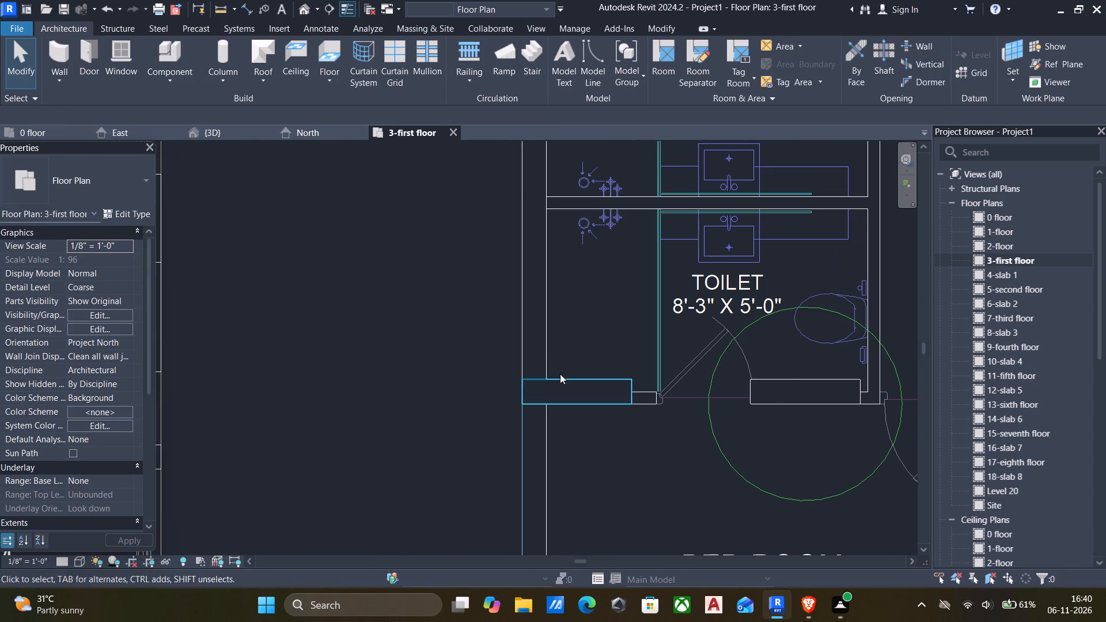
scroll(510, 388, down, 5)
click(524, 342)
key(c)
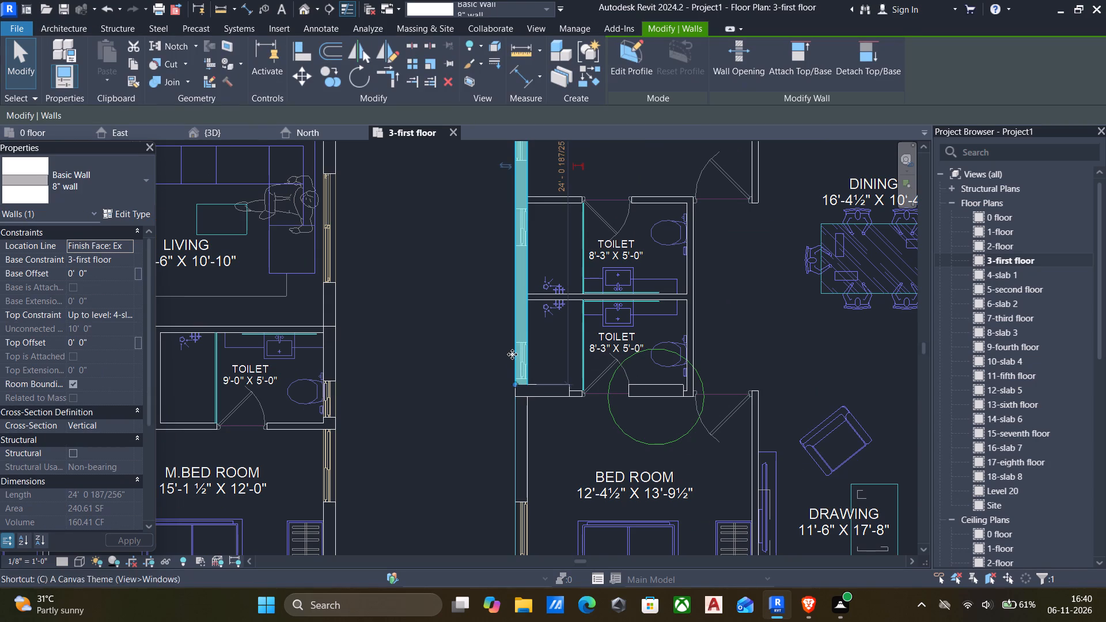
key(s)
scroll(527, 403, up, 9)
click(528, 386)
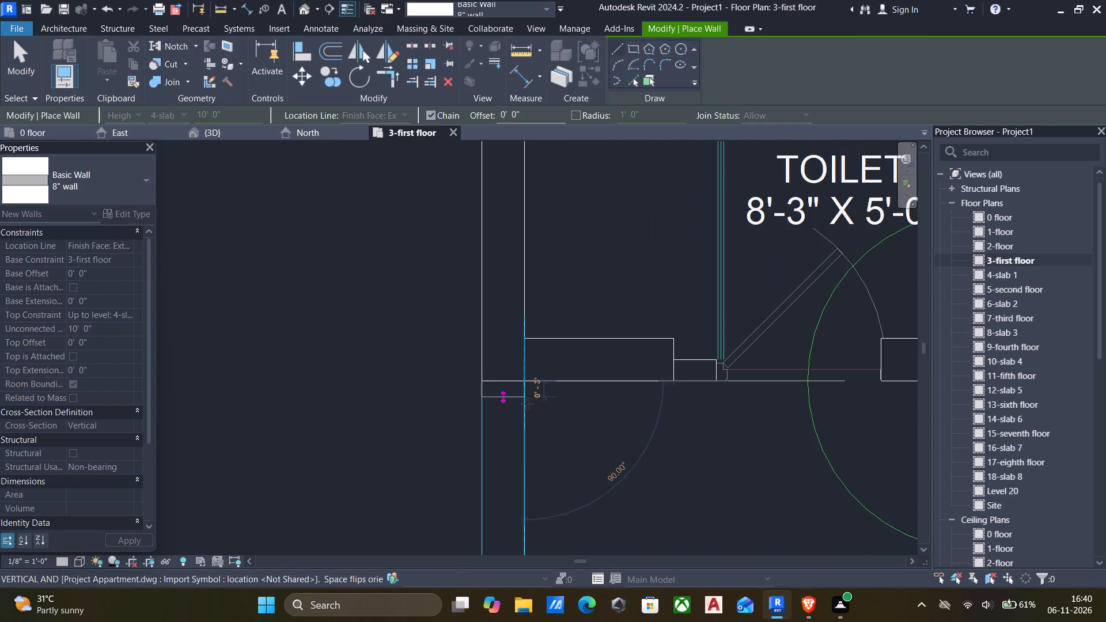
scroll(530, 413, down, 7)
middle_drag(529, 427, 536, 366)
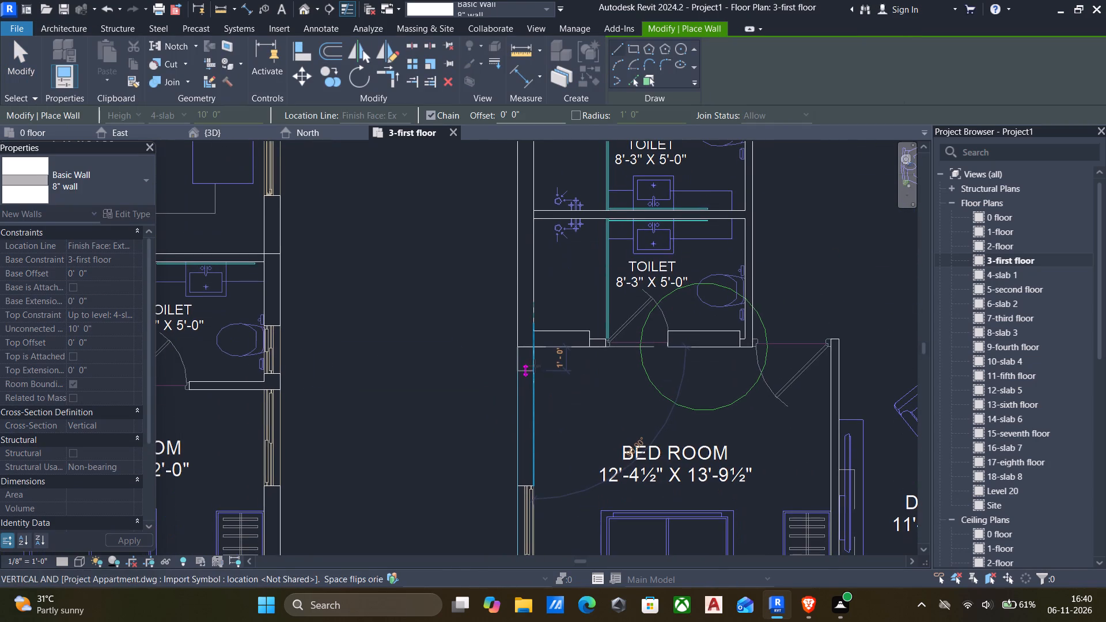
scroll(531, 386, down, 2)
middle_drag(532, 384, 539, 366)
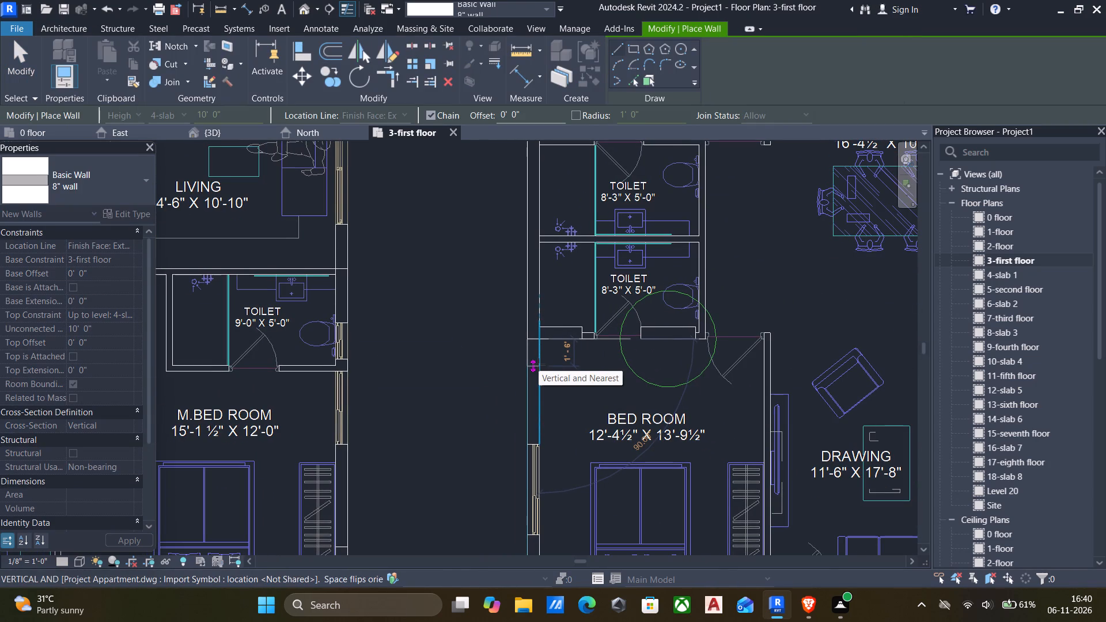
scroll(537, 369, down, 5)
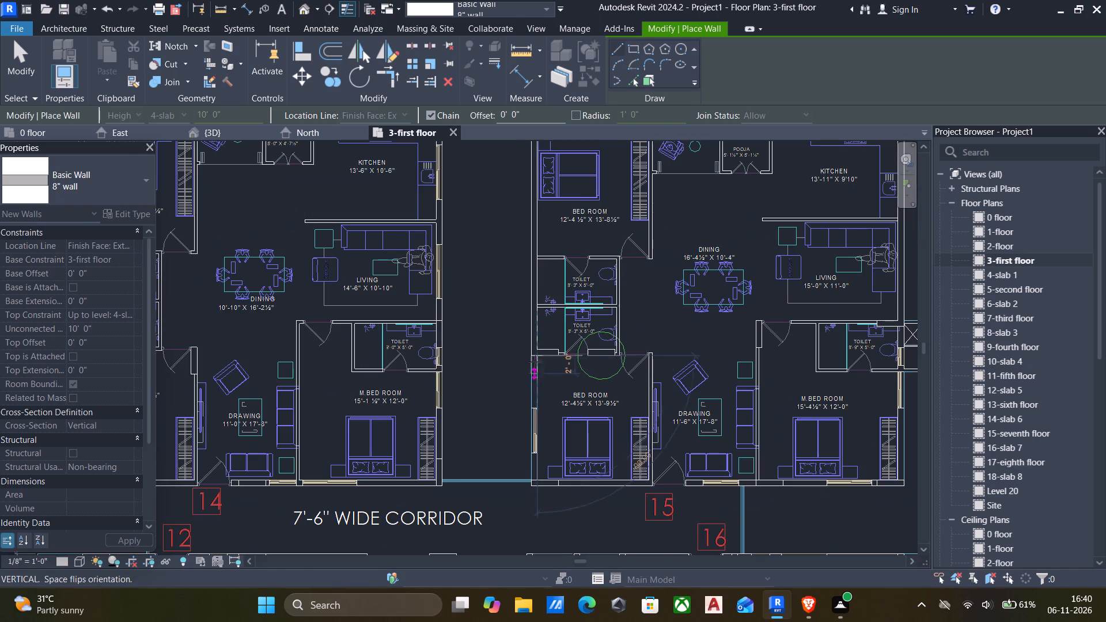
scroll(562, 392, up, 9)
scroll(517, 411, down, 2)
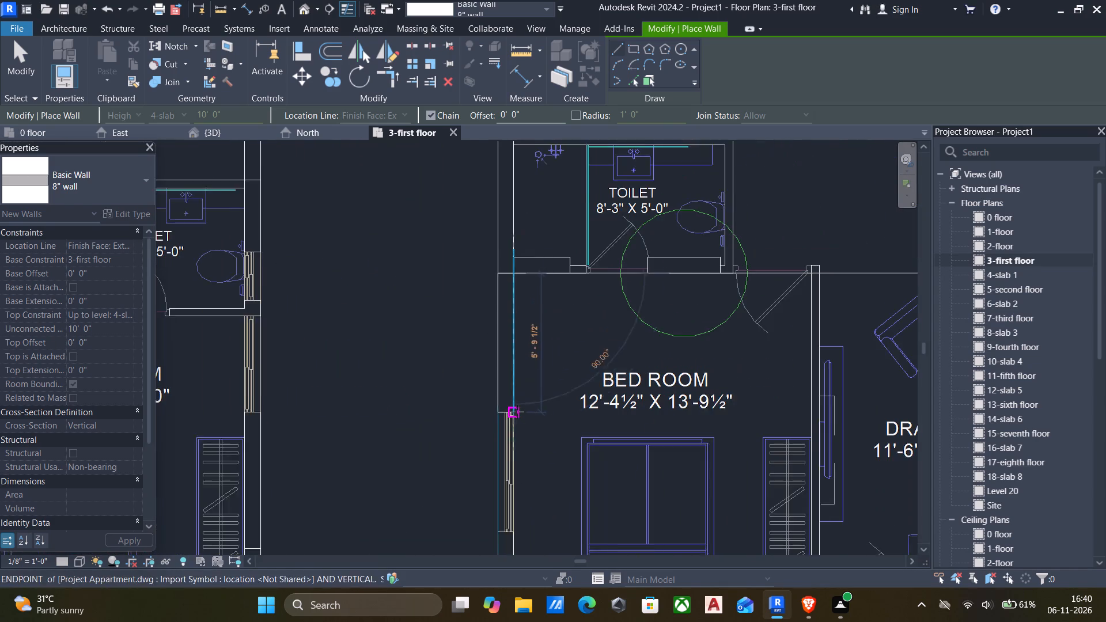
middle_drag(517, 412, 512, 345)
scroll(531, 418, up, 1)
scroll(516, 431, down, 1)
middle_drag(514, 431, 501, 369)
scroll(513, 443, up, 4)
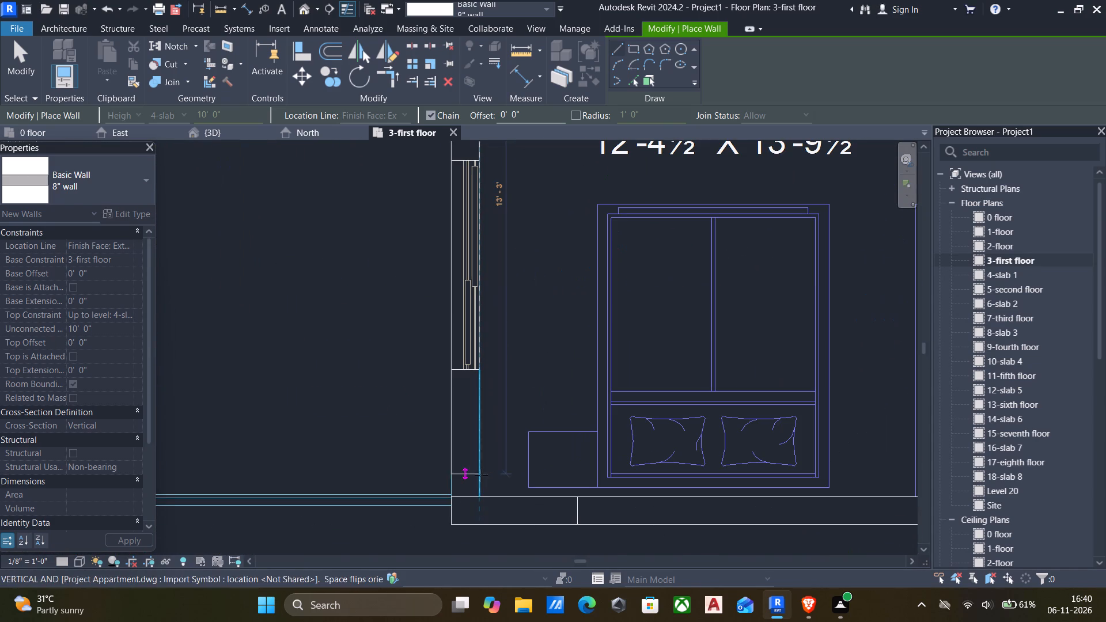
click(479, 495)
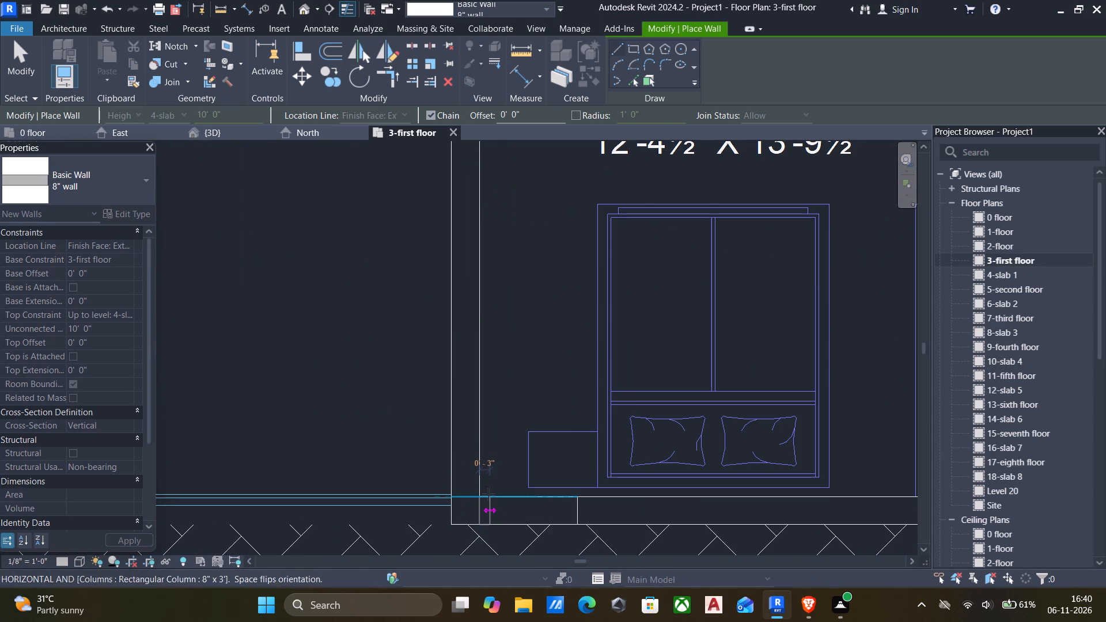
key(Escape)
key(Escape)
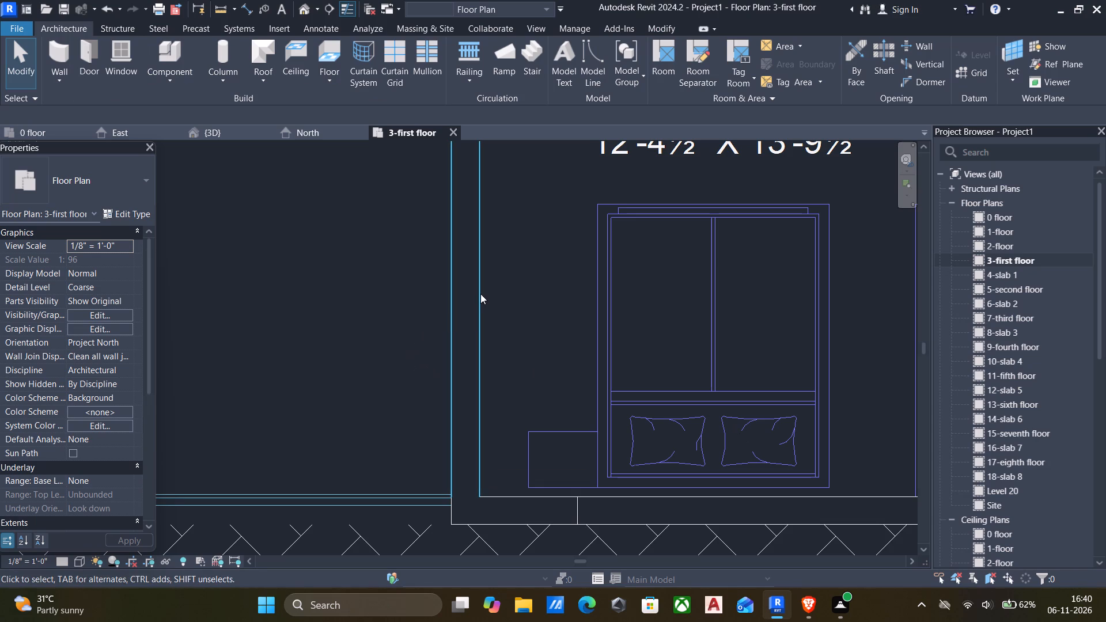
Create a similar 8" wall about 10'-4 1/2" long on that bedroom's corridor side, from the corner column to the drawing room's entrance door.
scroll(455, 350, down, 6)
middle_drag(459, 382, 466, 344)
scroll(466, 344, up, 1)
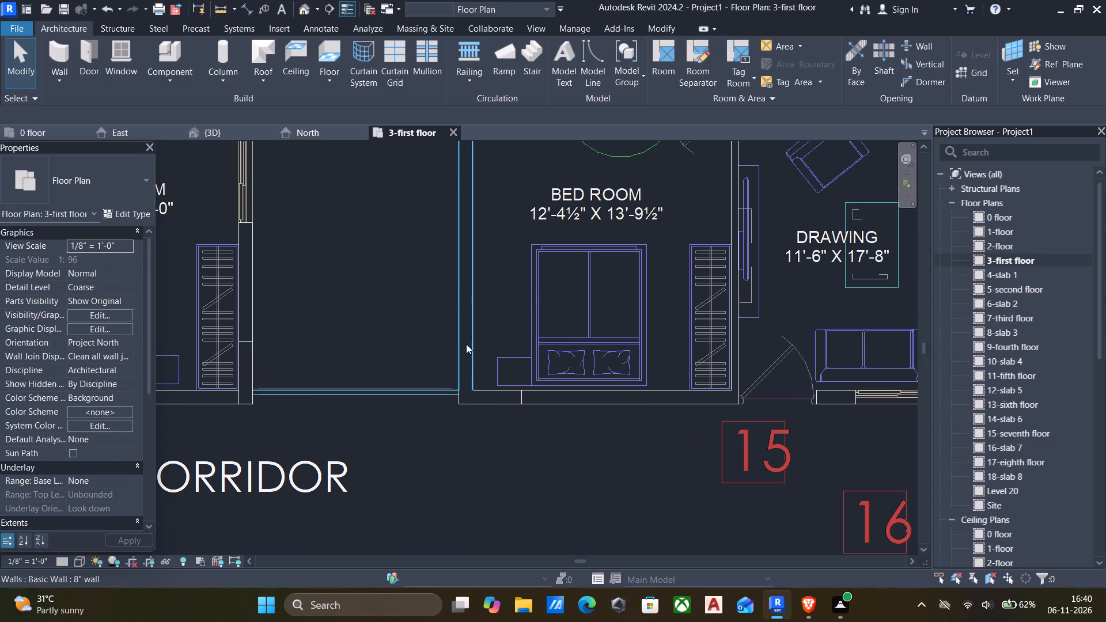
click(466, 344)
text(cs)
scroll(491, 365, up, 2)
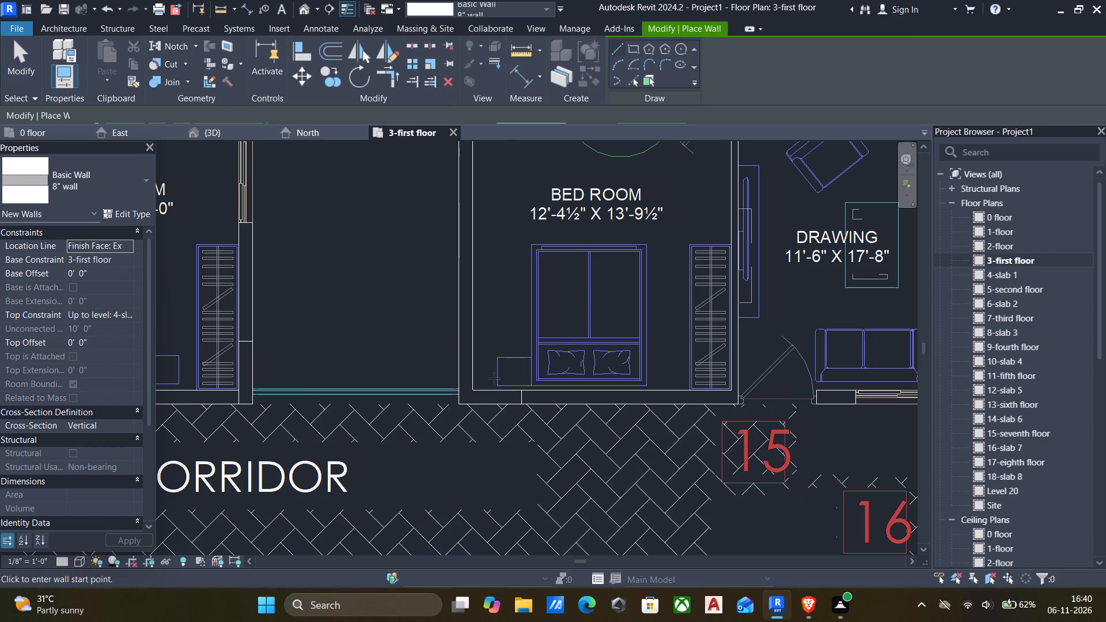
scroll(494, 378, up, 3)
scroll(537, 401, up, 3)
click(558, 403)
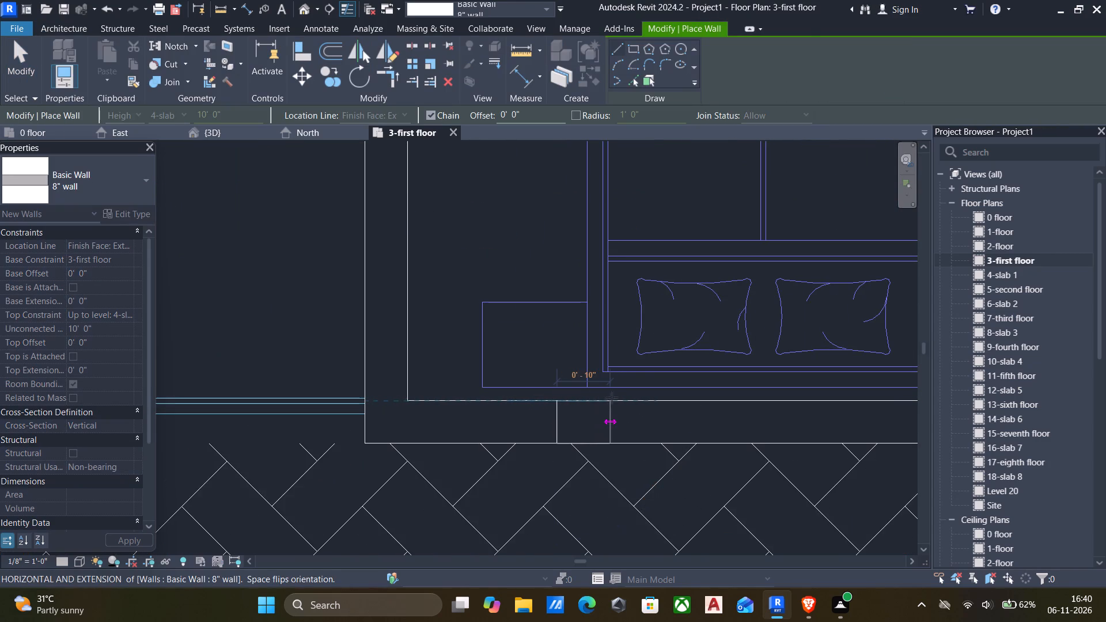
scroll(613, 401, down, 5)
middle_drag(613, 401, 579, 392)
scroll(579, 392, down, 1)
scroll(633, 404, down, 3)
middle_drag(639, 405, 635, 405)
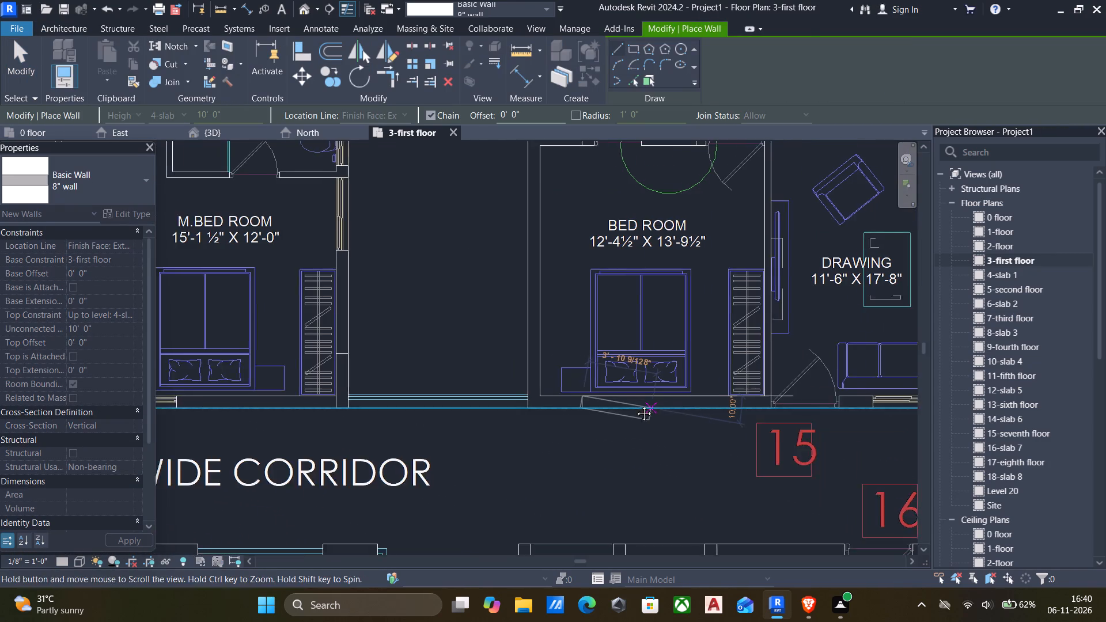
middle_drag(635, 405, 599, 396)
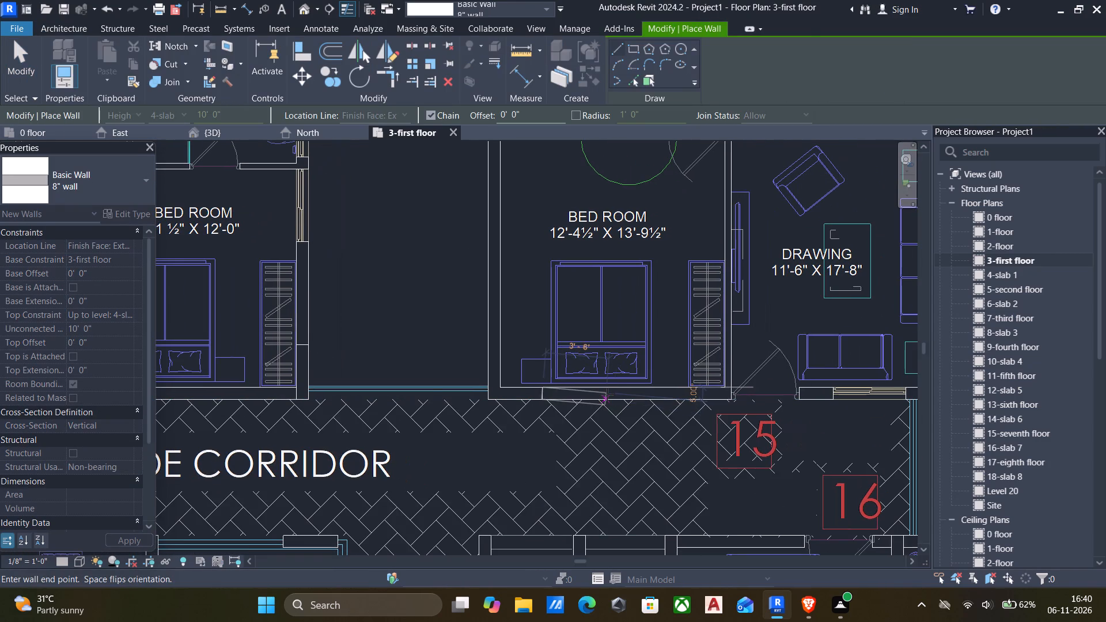
scroll(578, 397, down, 4)
middle_click(533, 381)
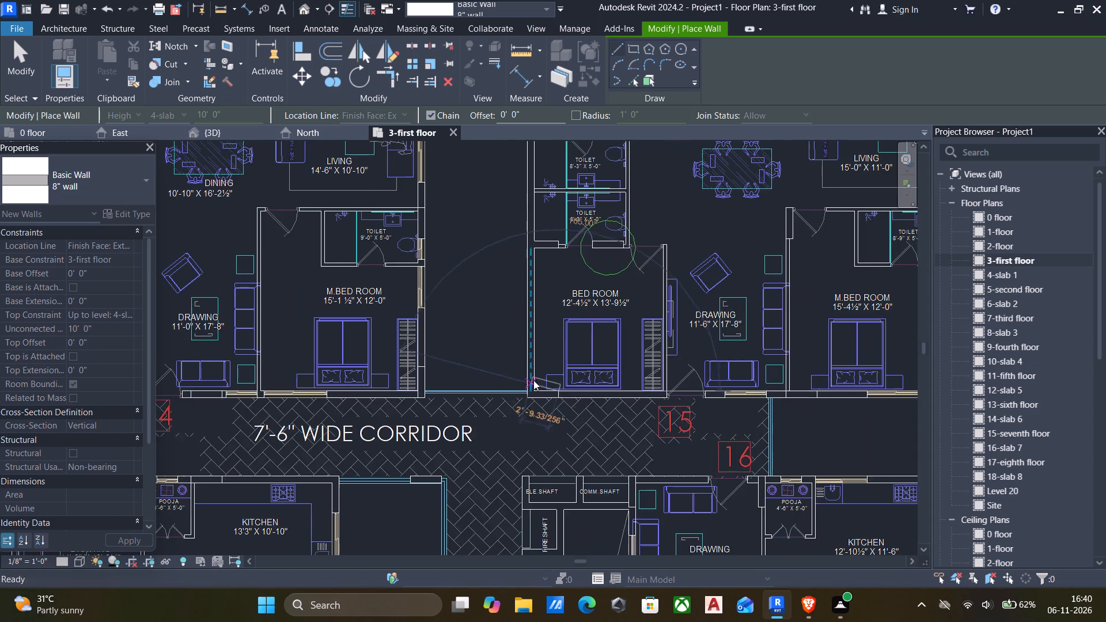
scroll(676, 380, up, 9)
scroll(610, 401, up, 5)
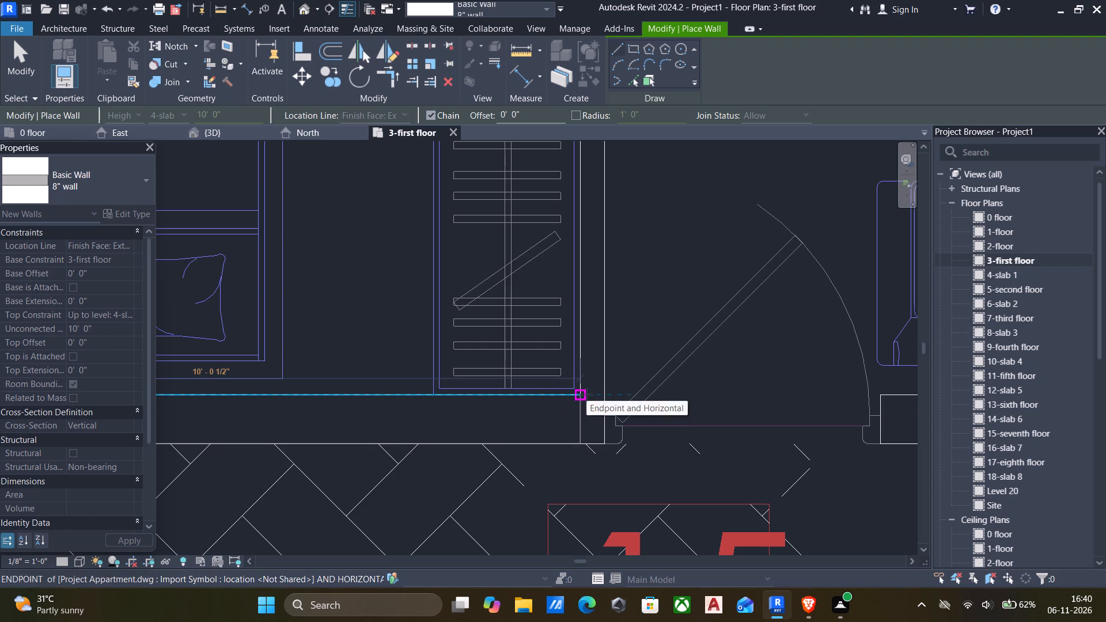
click(601, 393)
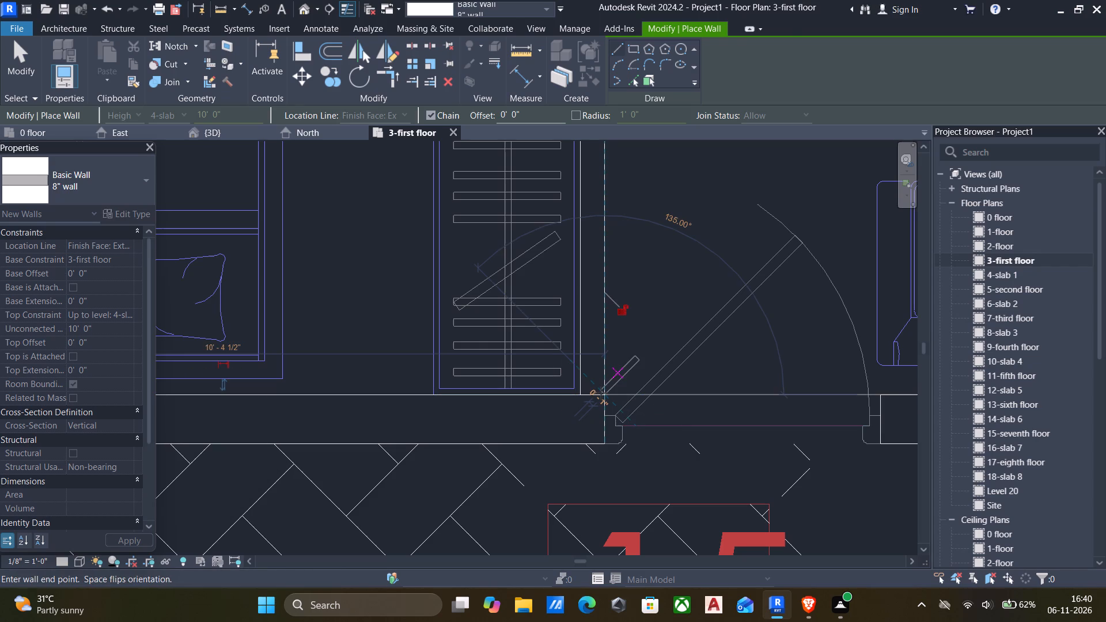
key(Escape)
Examine the corridor side and the outer sides of unit 15, from the kitchen and living room to the master bedroom, for missing exterior walls.
scroll(603, 396, down, 9)
middle_drag(594, 424, 578, 436)
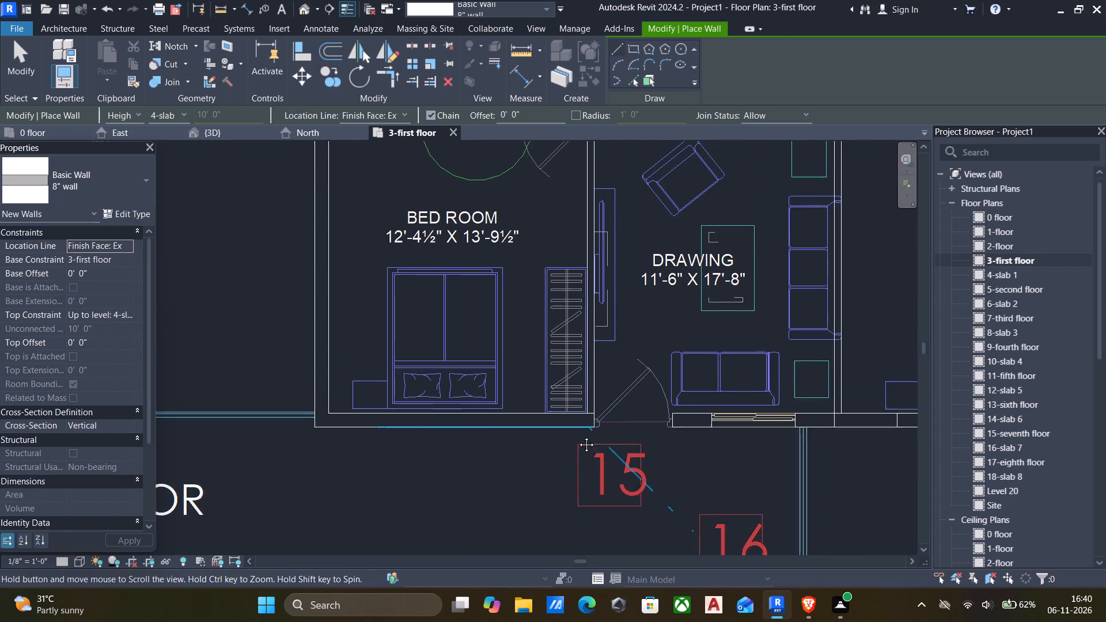
middle_drag(578, 436, 571, 442)
scroll(651, 443, down, 1)
middle_drag(651, 443, 487, 430)
scroll(486, 430, up, 1)
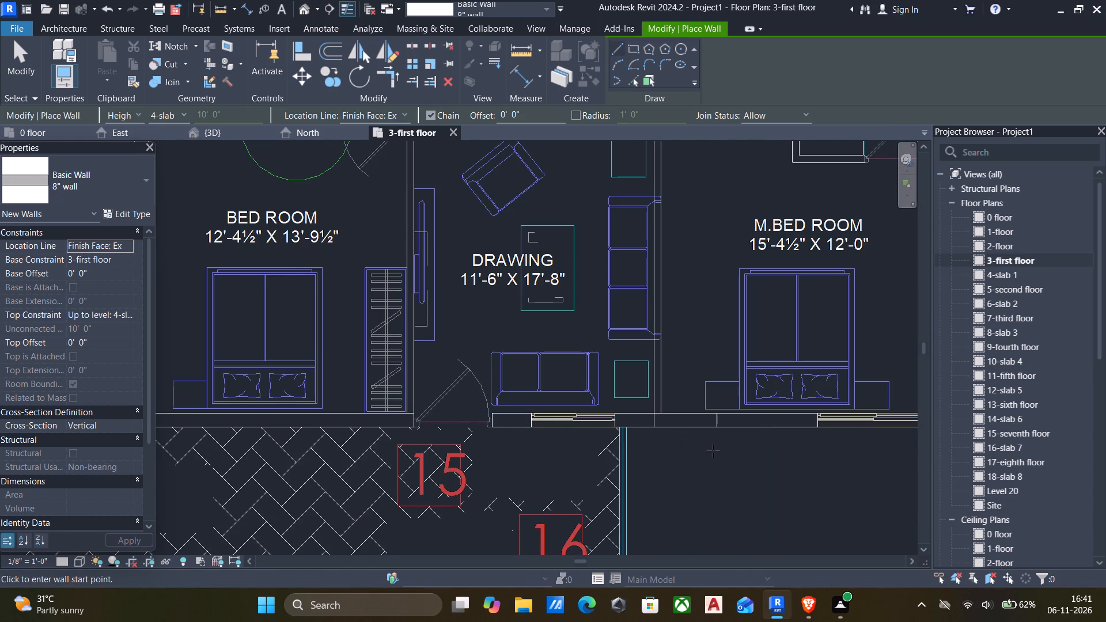
scroll(711, 450, down, 5)
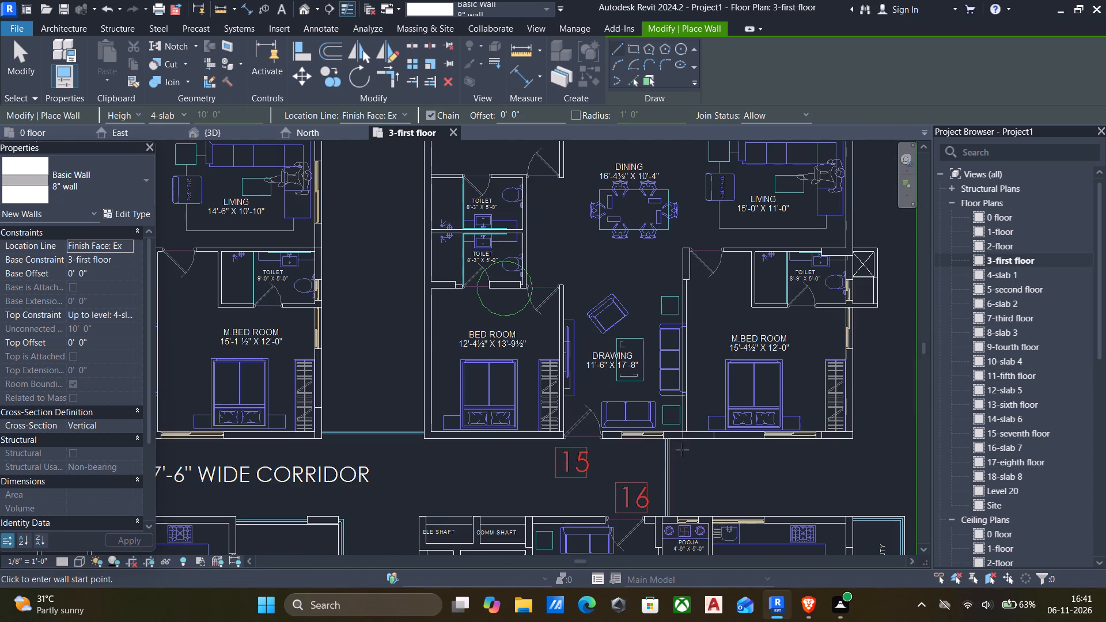
scroll(823, 447, up, 1)
scroll(725, 446, down, 1)
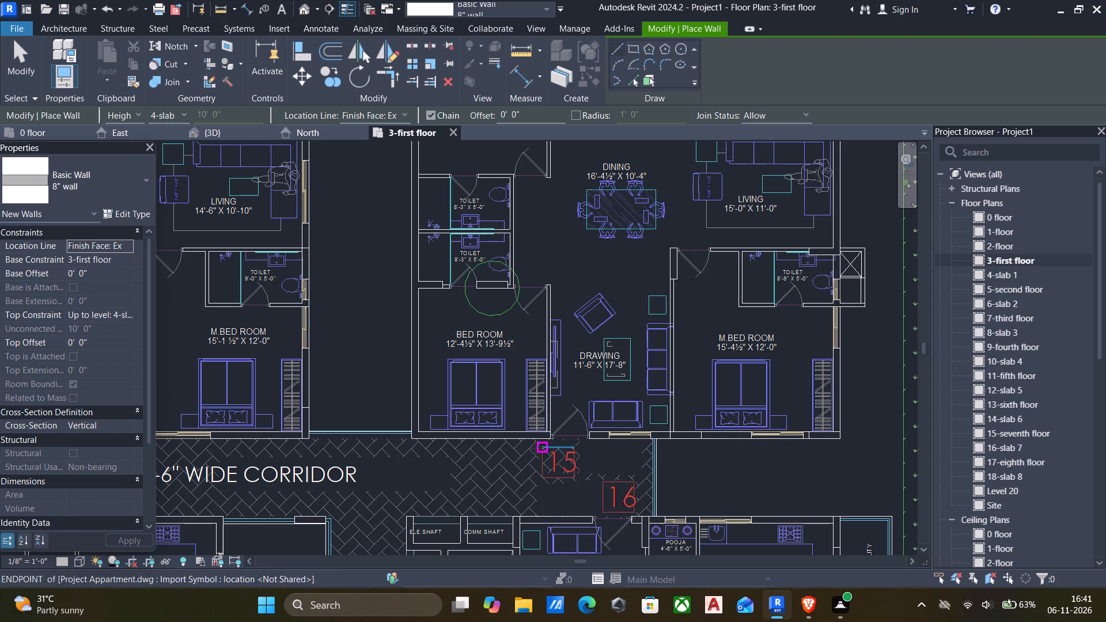
key(Escape)
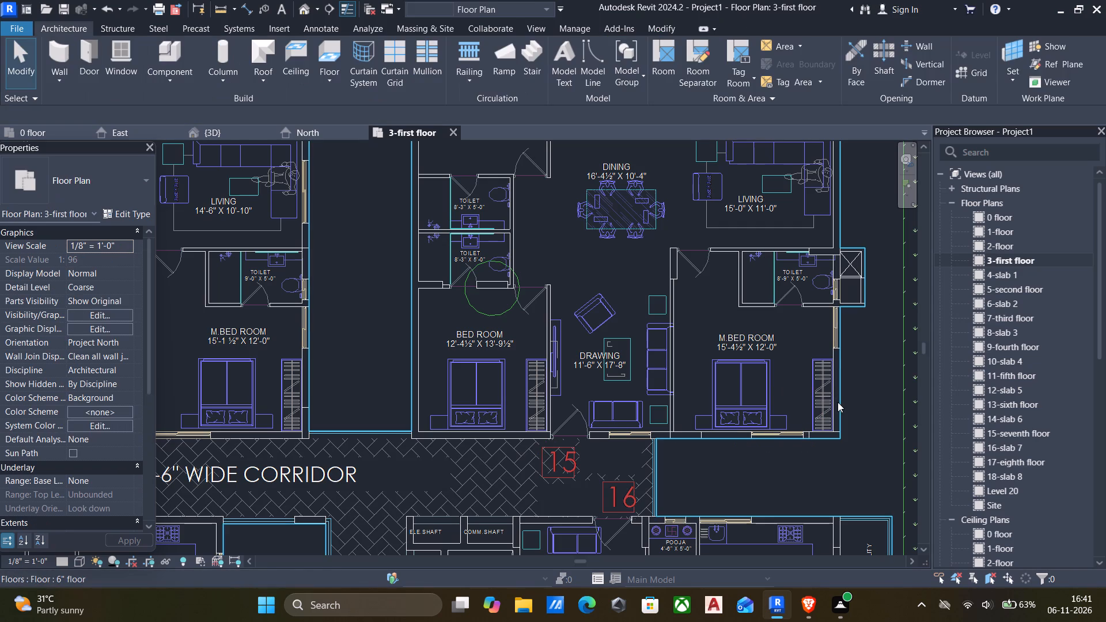
scroll(734, 431, down, 4)
middle_drag(722, 434, 692, 441)
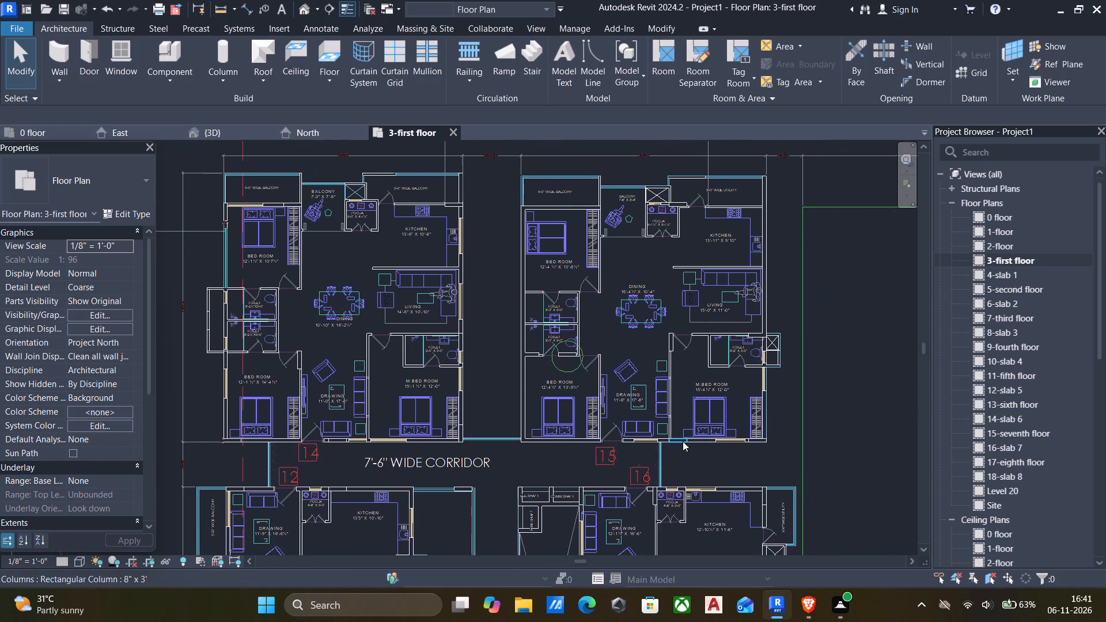
scroll(757, 217, up, 4)
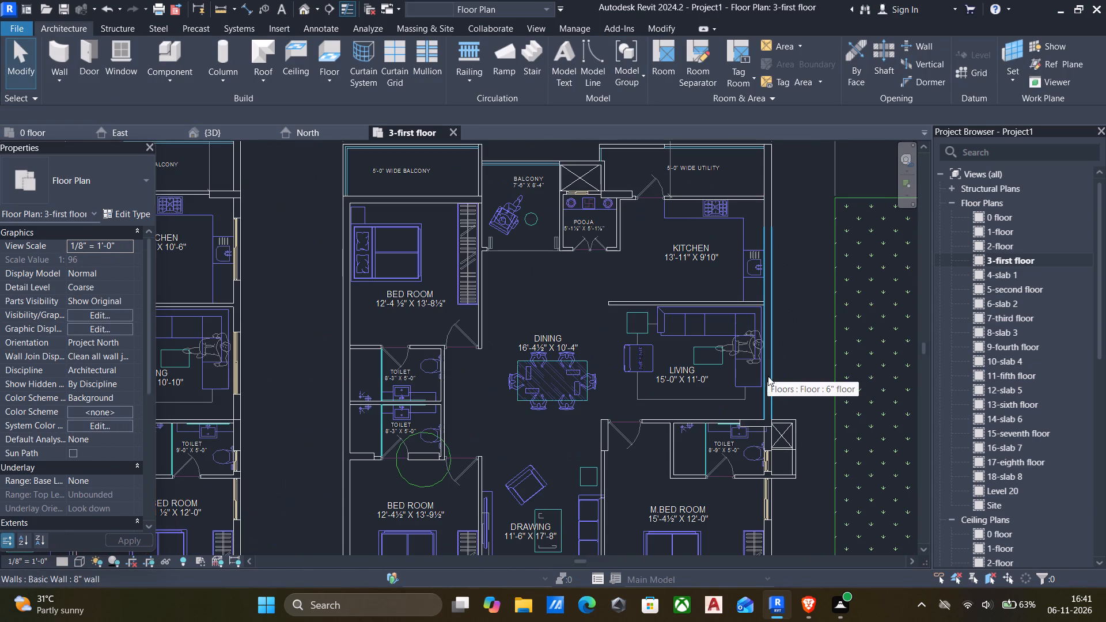
scroll(764, 412, up, 3)
scroll(770, 410, down, 5)
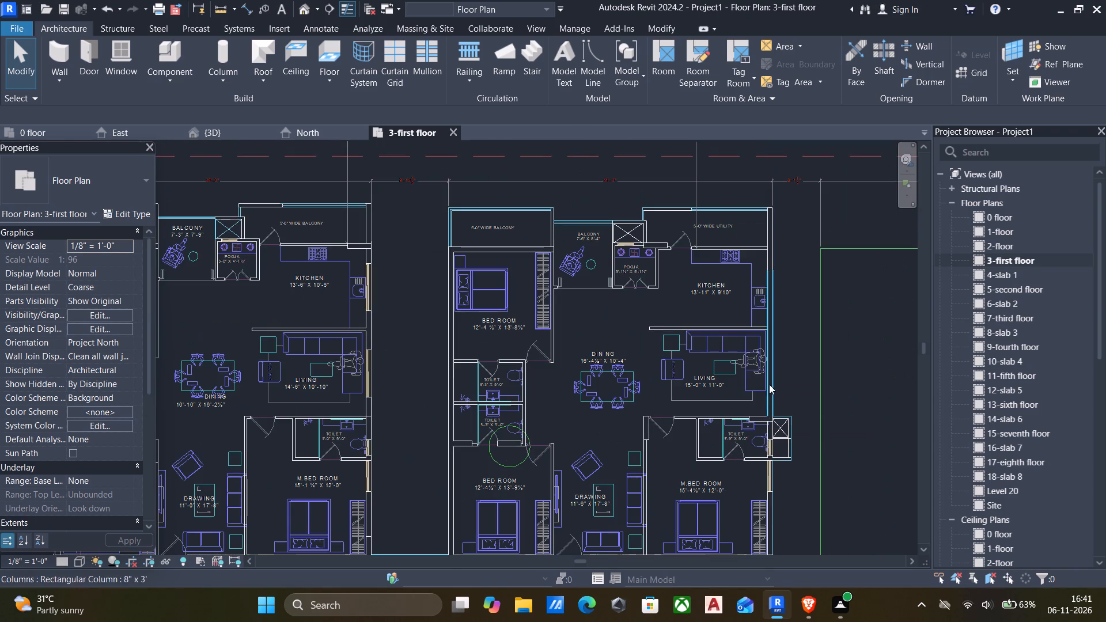
scroll(698, 505, down, 3)
middle_drag(704, 497, 710, 460)
scroll(706, 498, up, 5)
scroll(645, 510, down, 4)
middle_click(652, 506)
scroll(655, 506, up, 2)
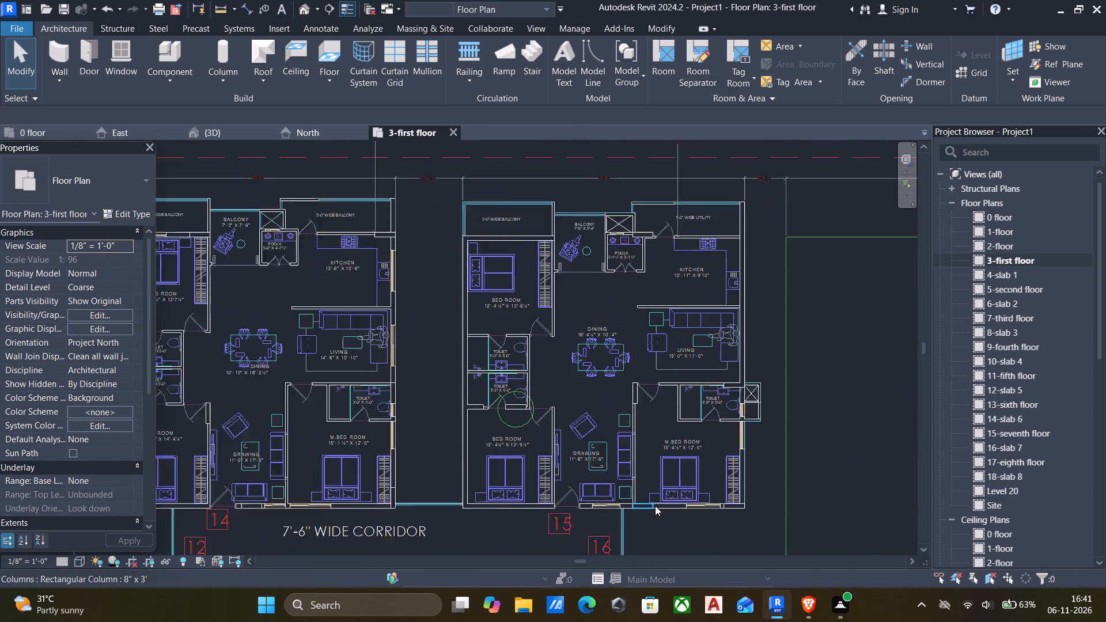
scroll(655, 506, up, 3)
scroll(622, 513, down, 5)
scroll(492, 516, up, 5)
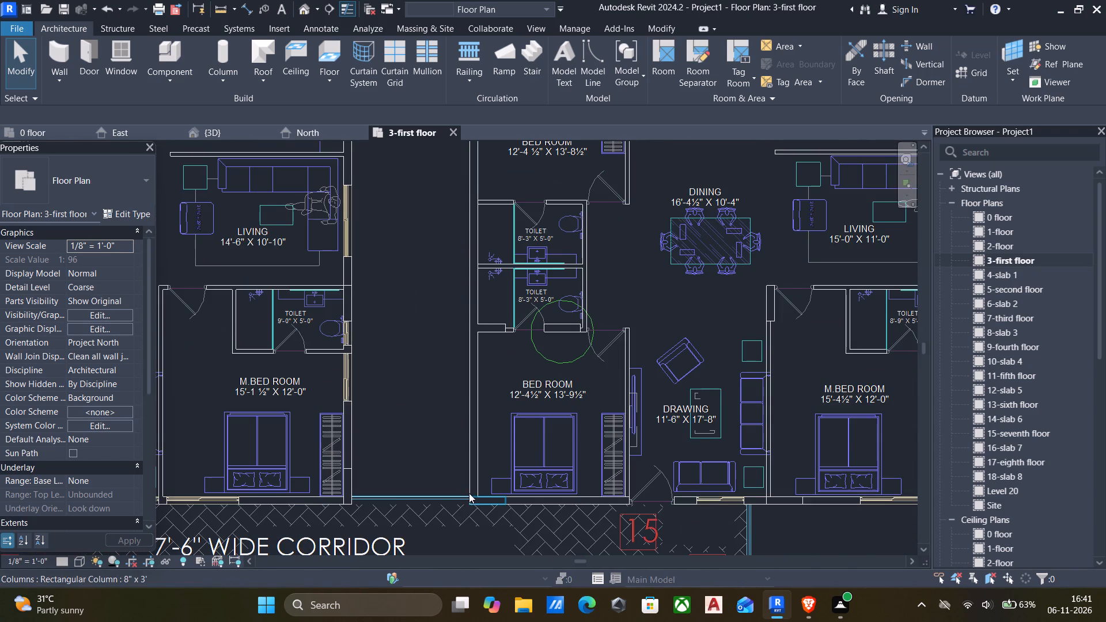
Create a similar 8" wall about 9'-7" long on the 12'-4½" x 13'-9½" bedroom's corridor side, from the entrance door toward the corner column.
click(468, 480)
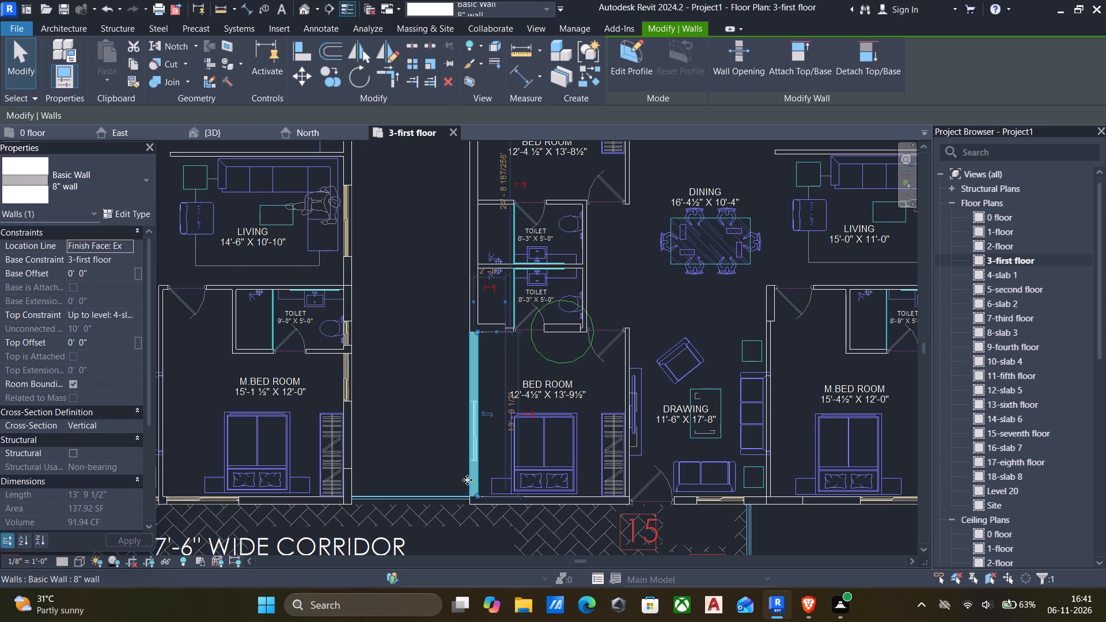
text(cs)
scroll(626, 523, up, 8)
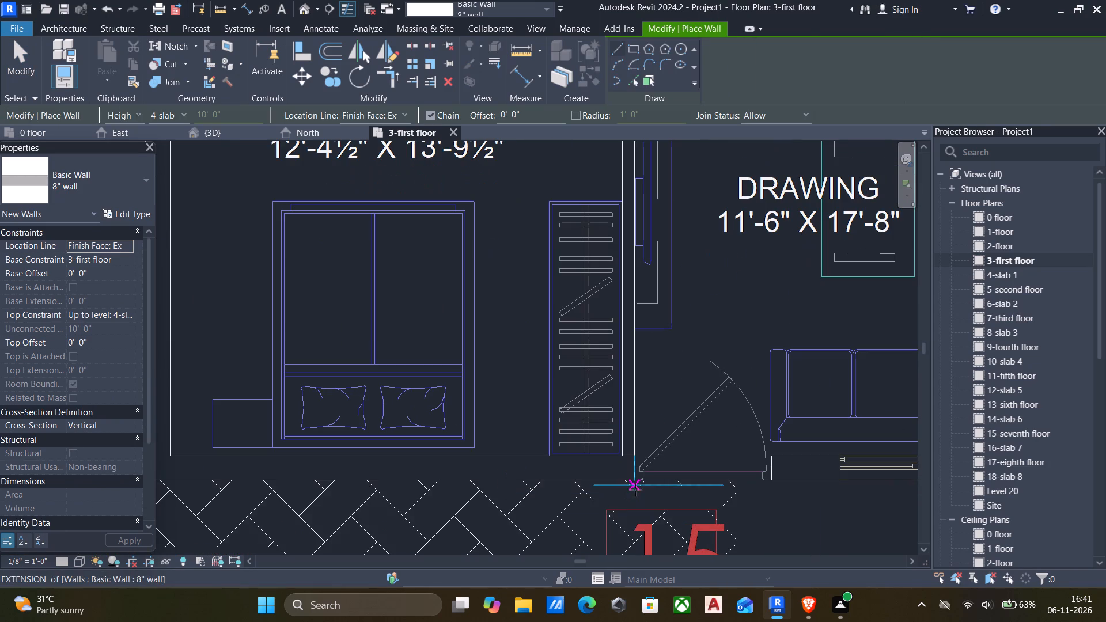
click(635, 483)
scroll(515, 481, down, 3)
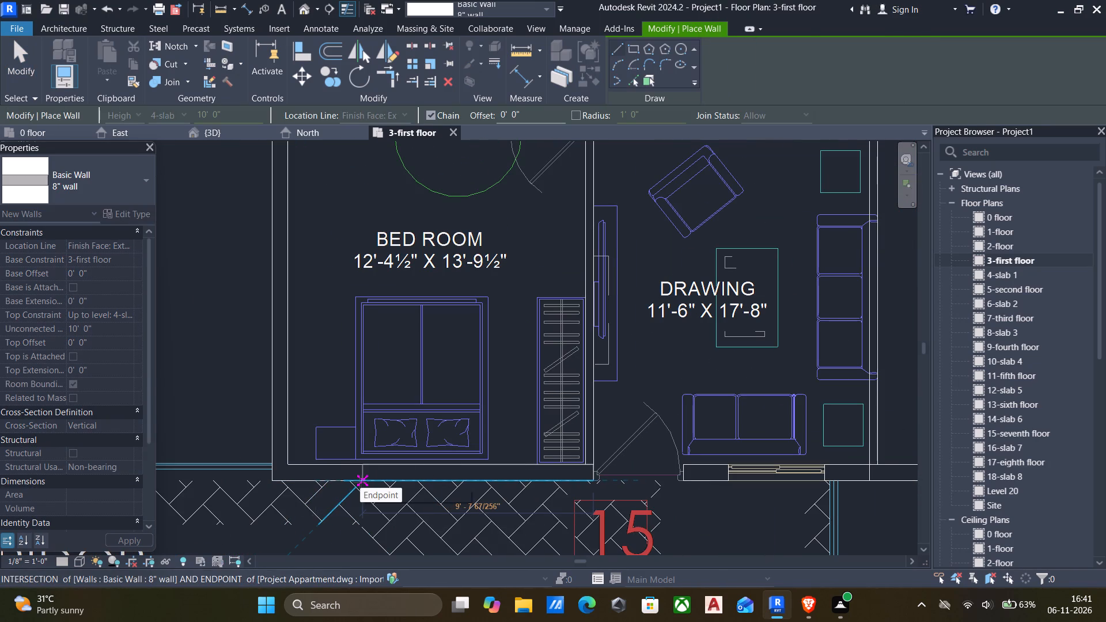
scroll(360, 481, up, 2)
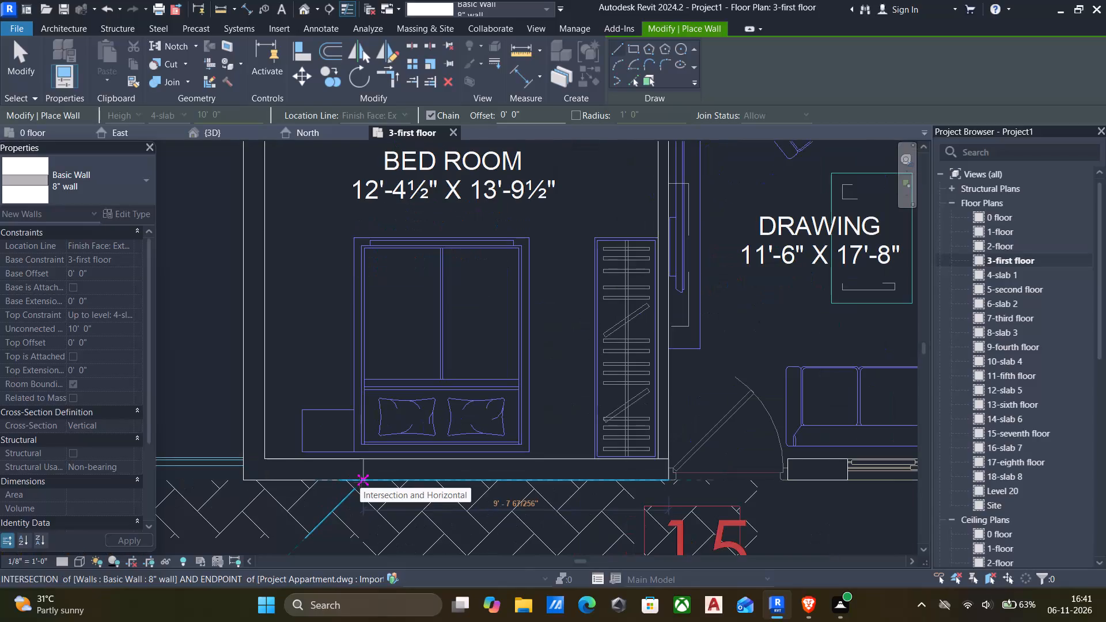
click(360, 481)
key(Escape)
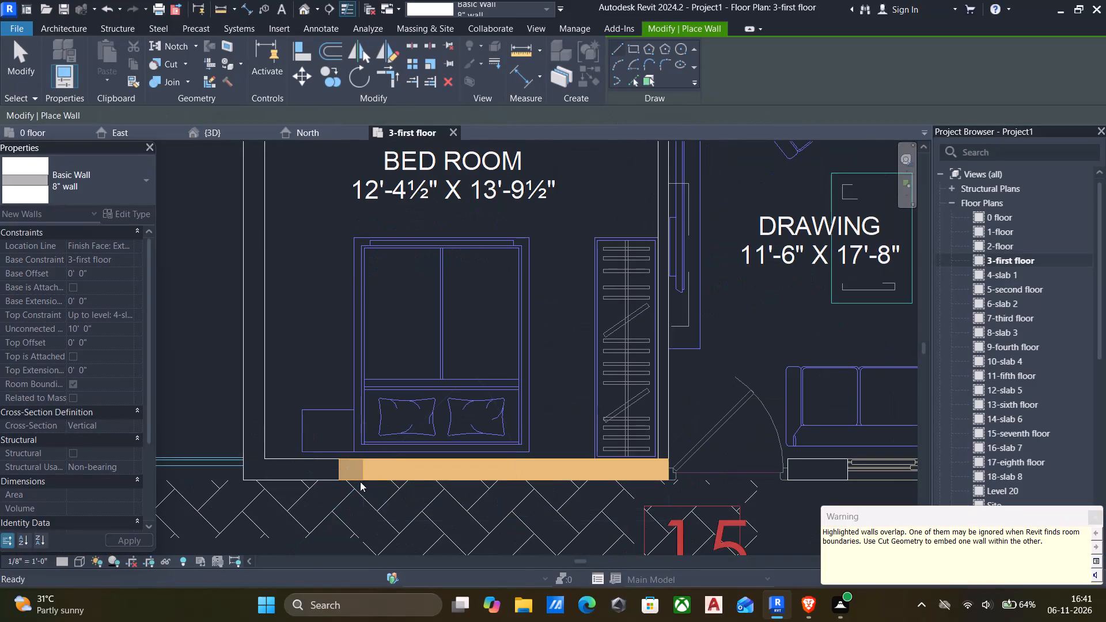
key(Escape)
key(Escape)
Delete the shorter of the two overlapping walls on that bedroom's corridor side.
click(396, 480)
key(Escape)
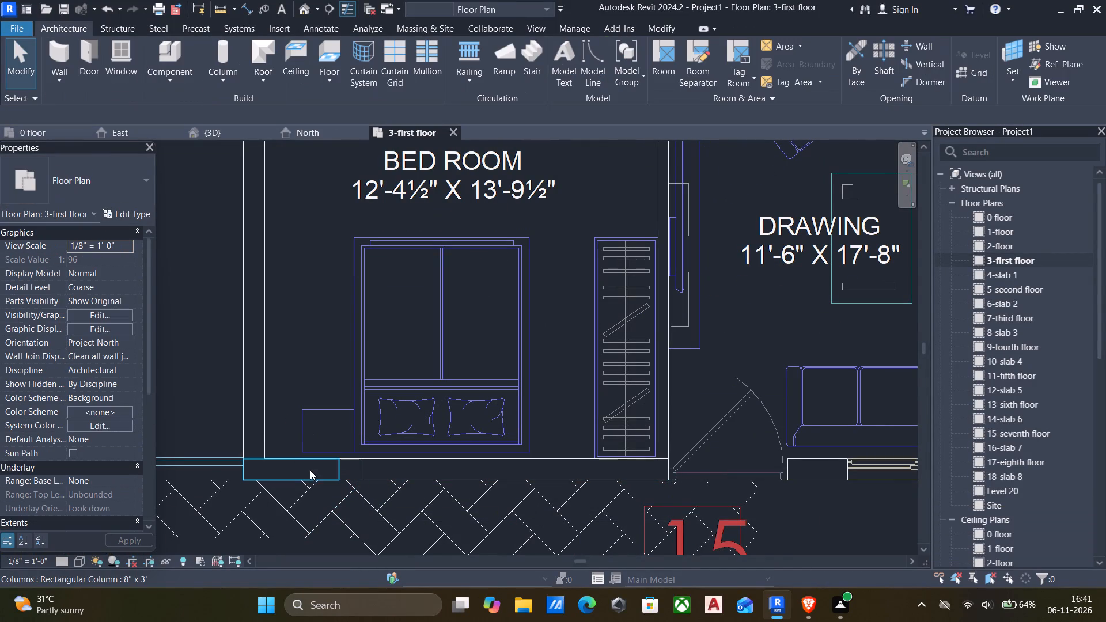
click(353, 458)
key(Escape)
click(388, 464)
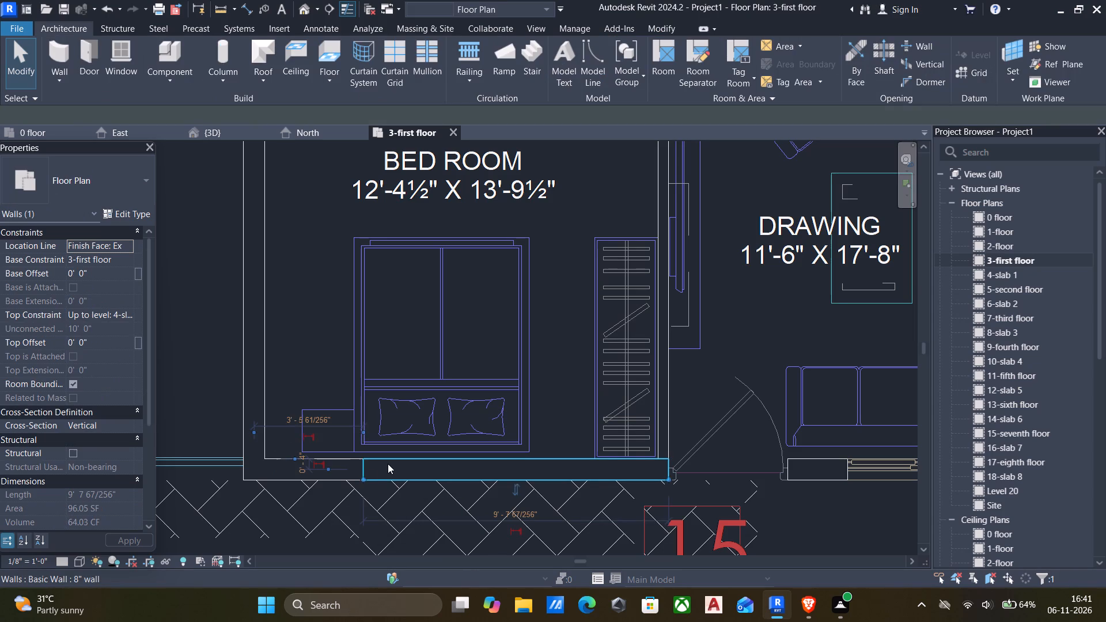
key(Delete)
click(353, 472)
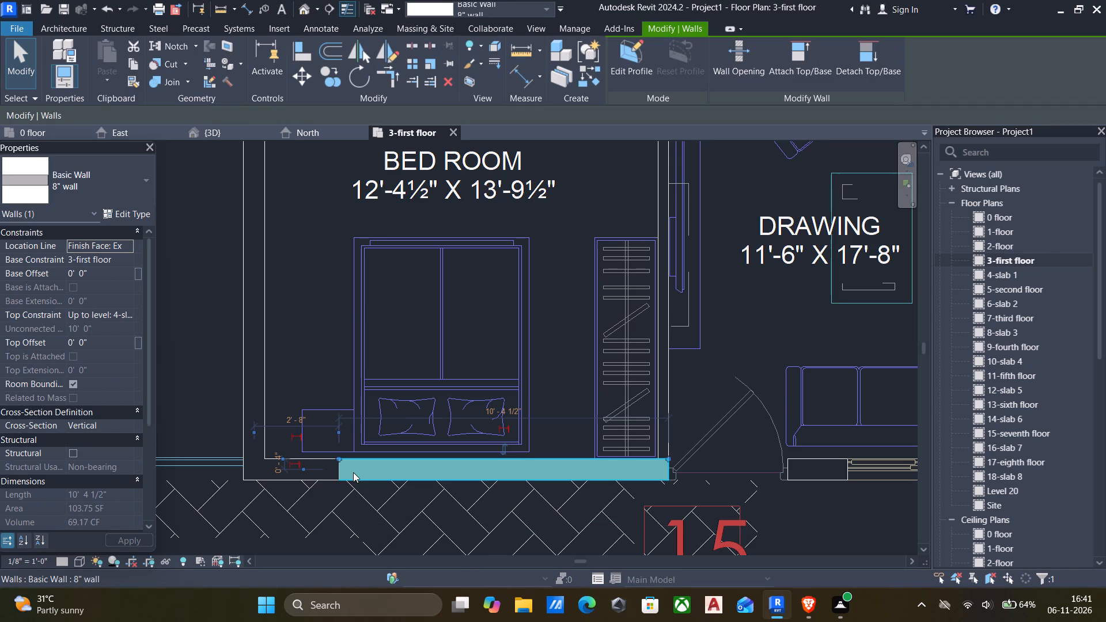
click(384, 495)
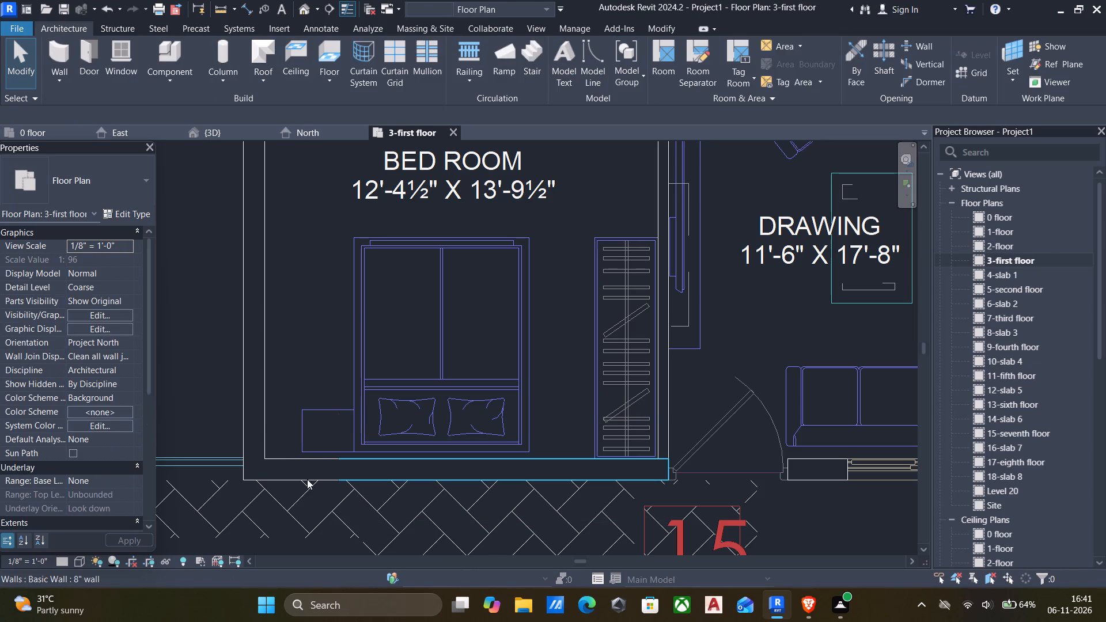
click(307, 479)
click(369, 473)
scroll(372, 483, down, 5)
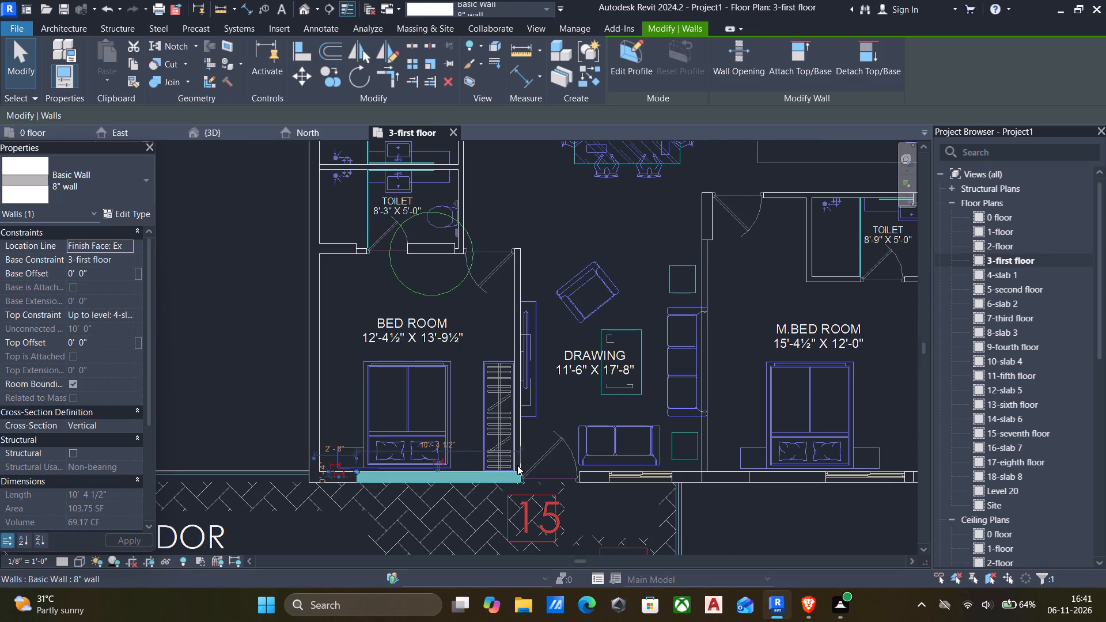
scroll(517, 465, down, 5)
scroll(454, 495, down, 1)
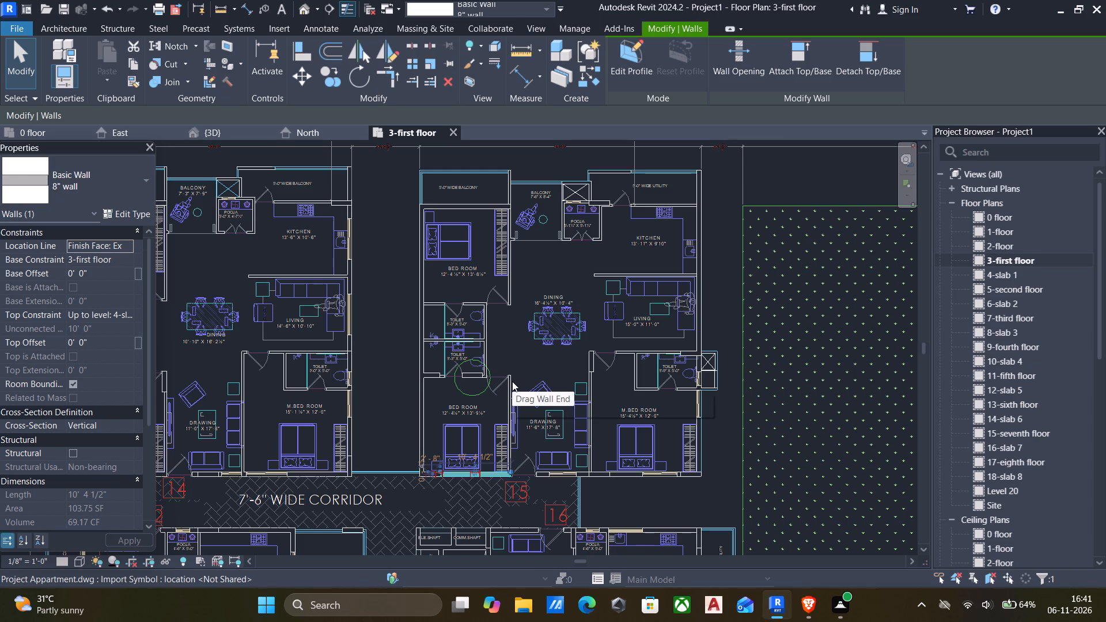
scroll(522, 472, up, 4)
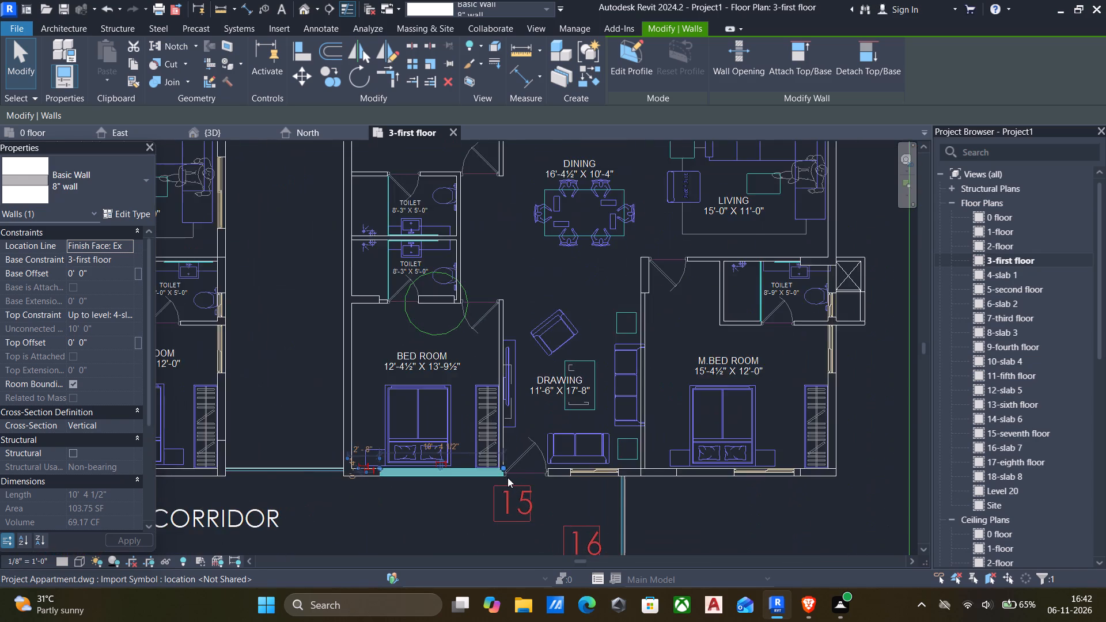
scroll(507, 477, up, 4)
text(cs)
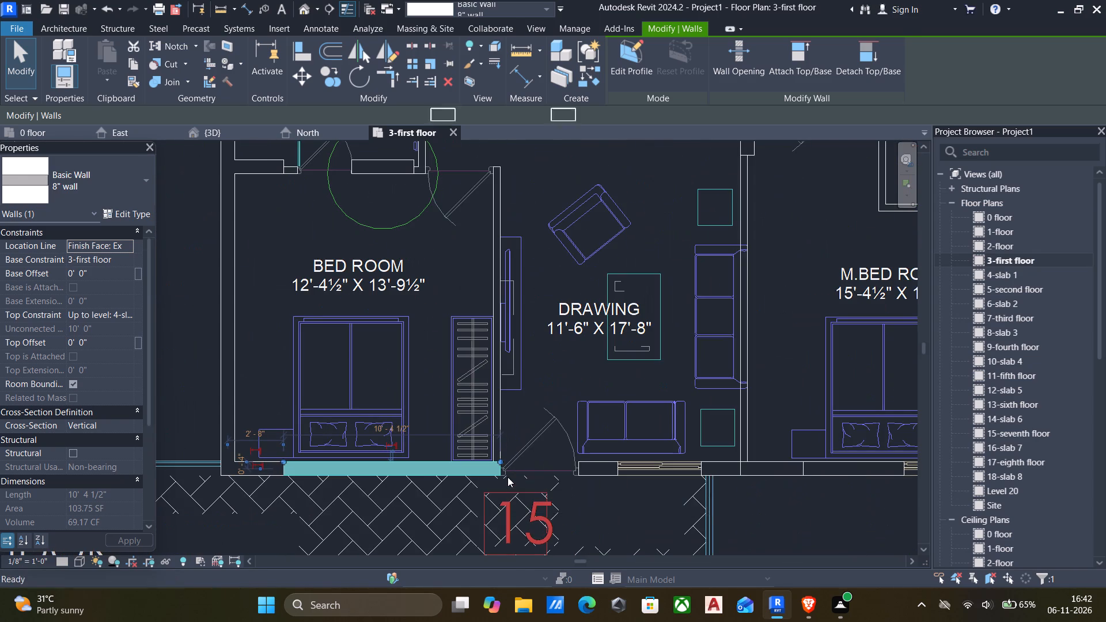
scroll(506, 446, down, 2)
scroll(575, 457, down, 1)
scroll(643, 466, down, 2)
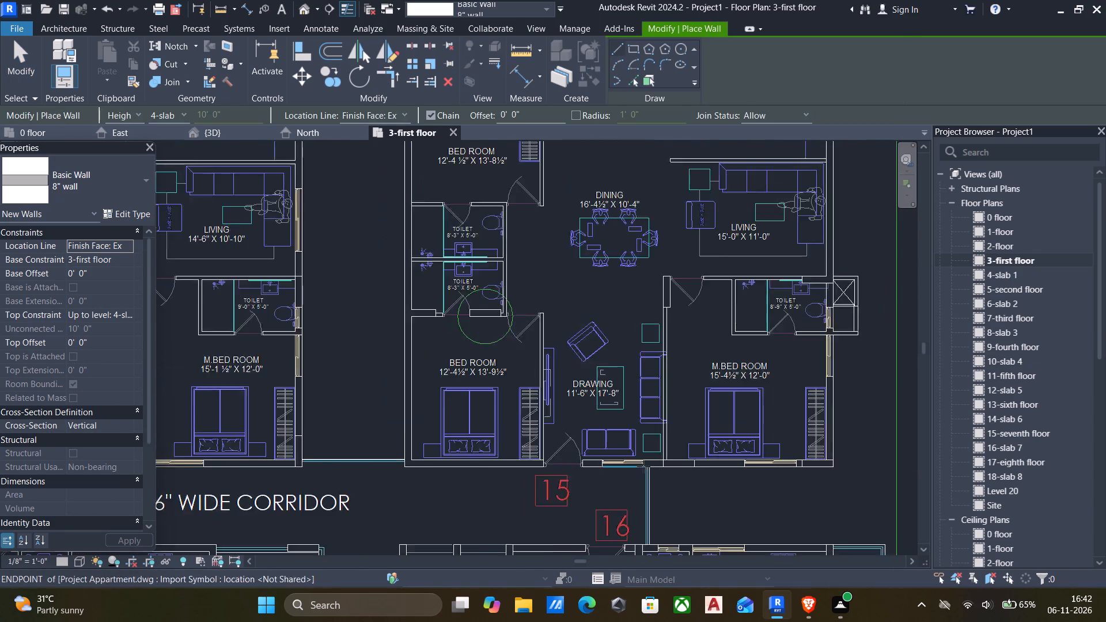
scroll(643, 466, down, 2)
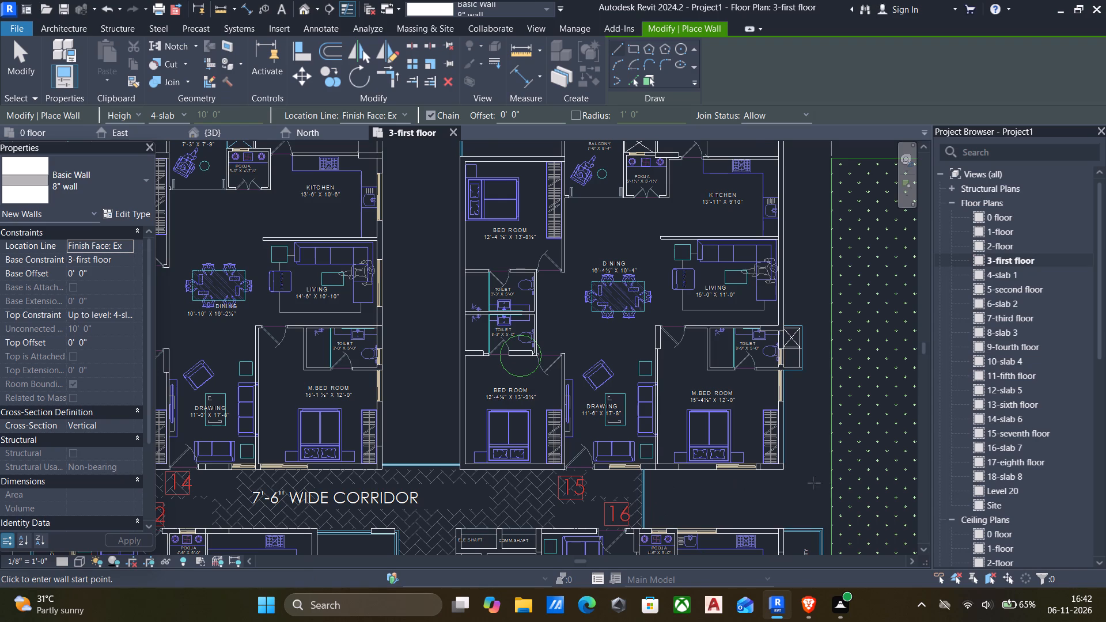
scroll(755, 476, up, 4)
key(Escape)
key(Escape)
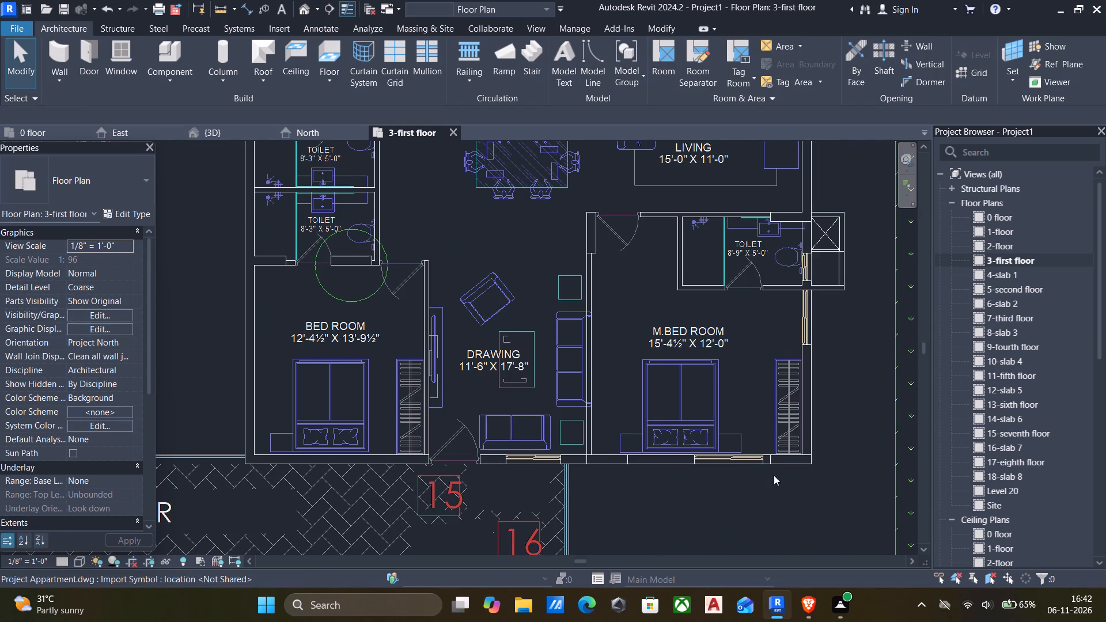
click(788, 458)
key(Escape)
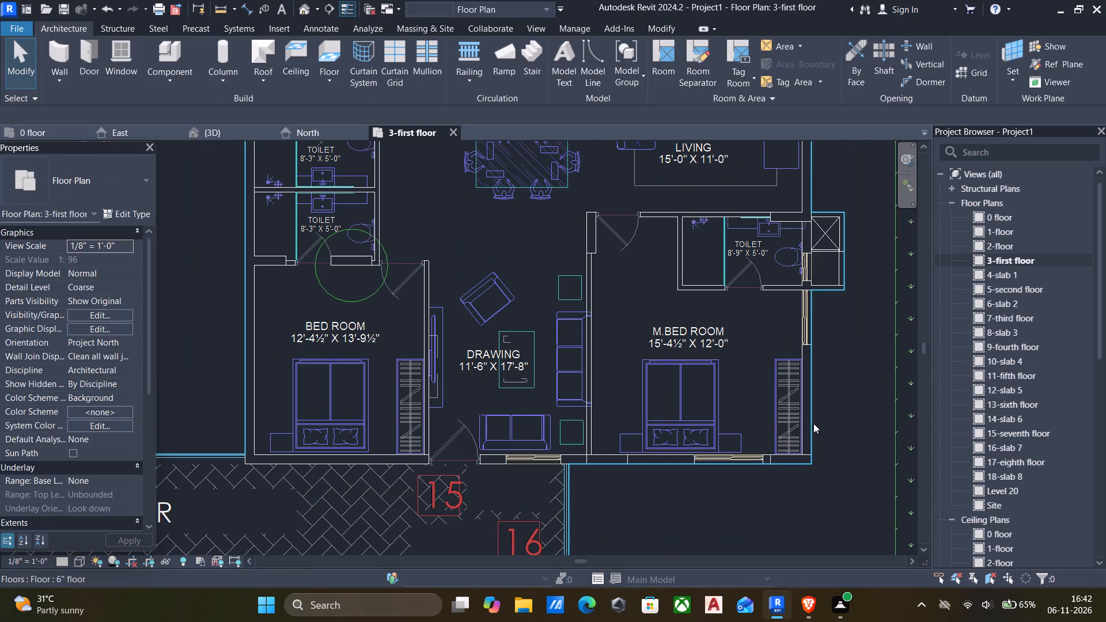
Create a similar 8" wall 17'-0" long along the outer side of unit 15's toilet and master bedroom, between the two columns.
scroll(805, 415, down, 3)
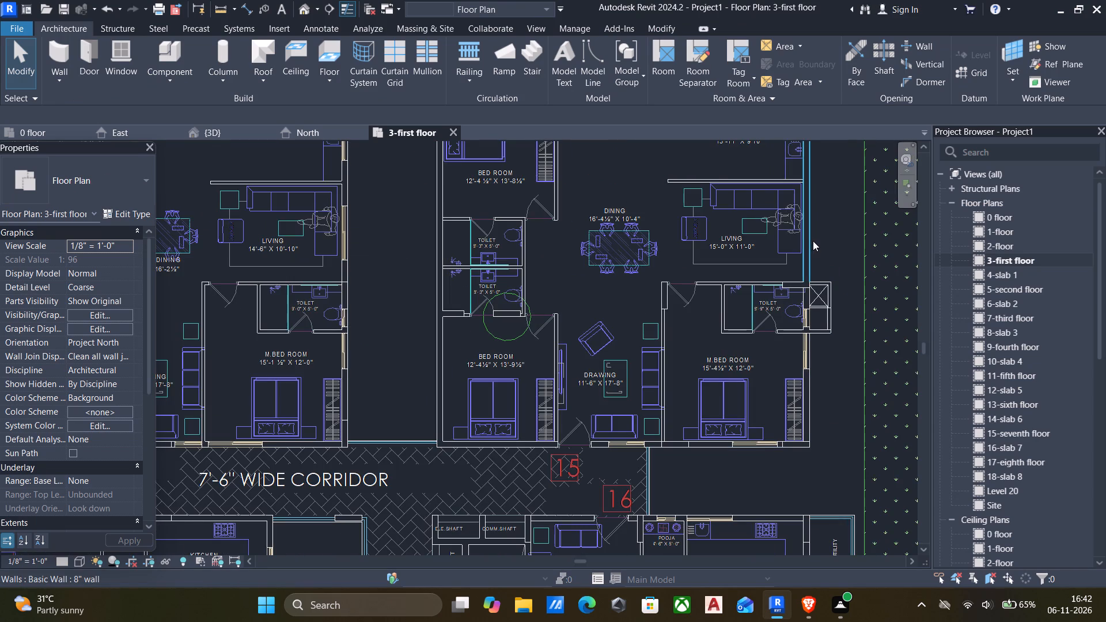
scroll(813, 241, up, 4)
click(801, 259)
scroll(791, 315, up, 4)
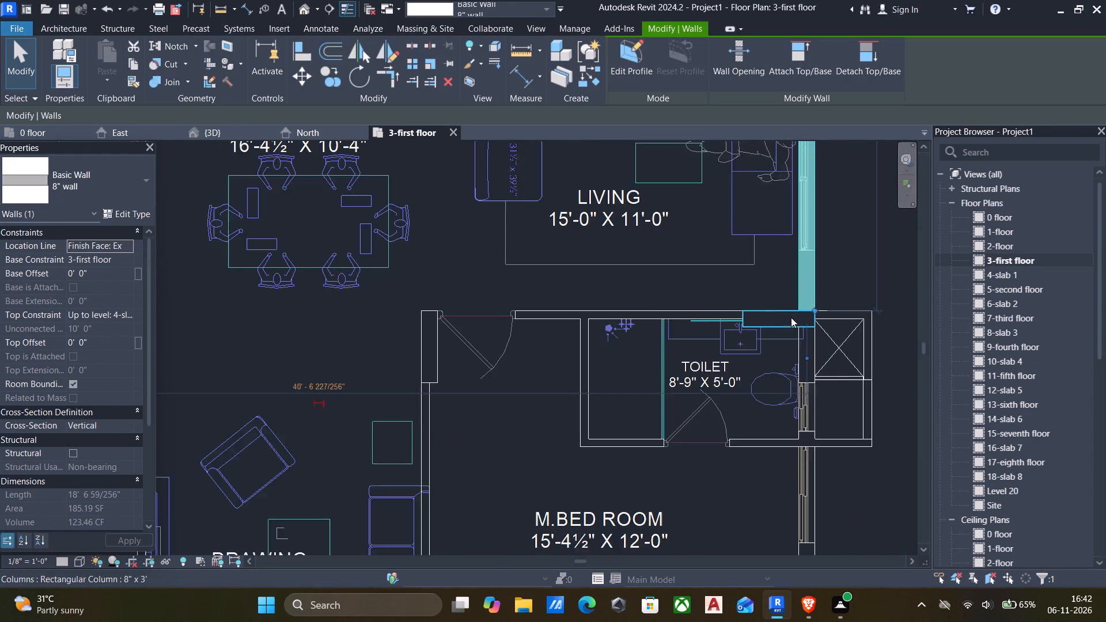
key(Escape)
scroll(787, 318, down, 5)
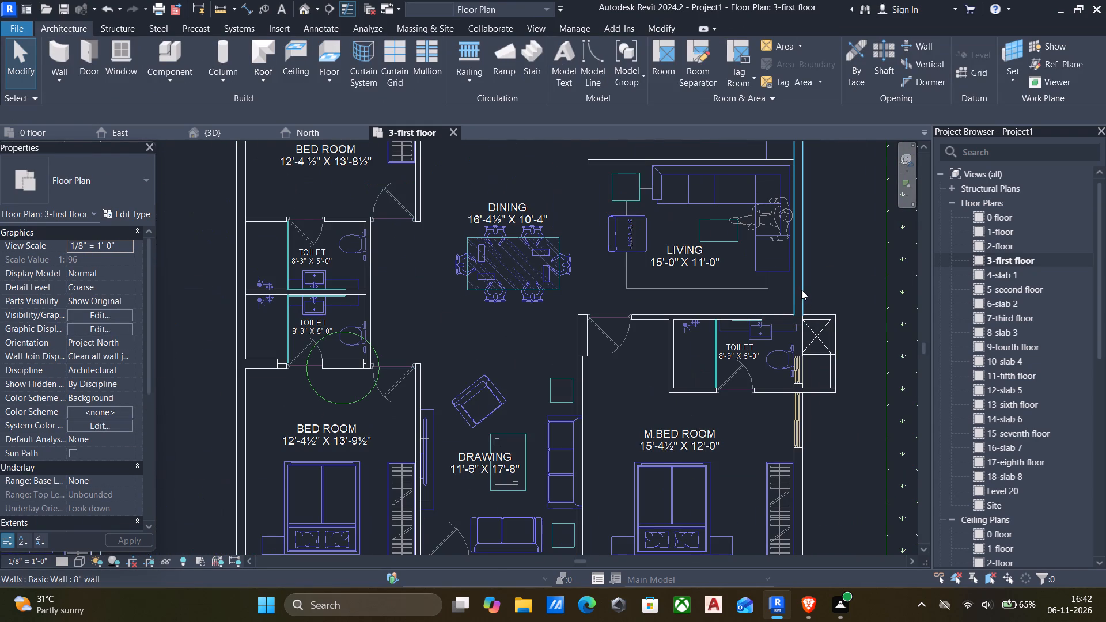
click(801, 290)
scroll(797, 331, up, 4)
key(Escape)
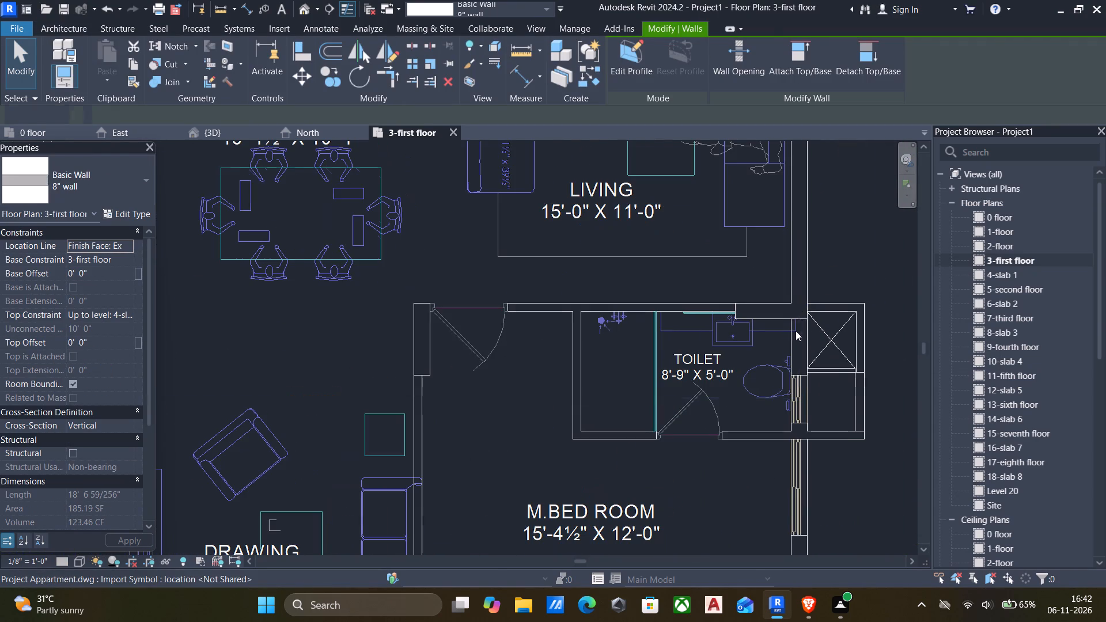
click(806, 288)
text(cs)
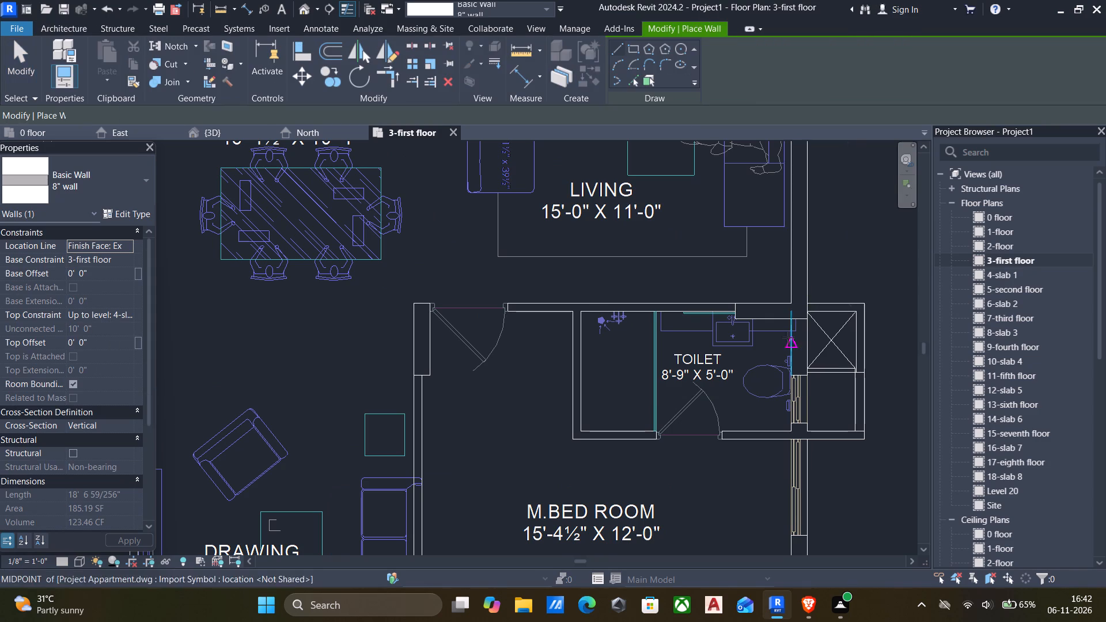
scroll(788, 337, up, 5)
click(811, 301)
scroll(813, 332, down, 4)
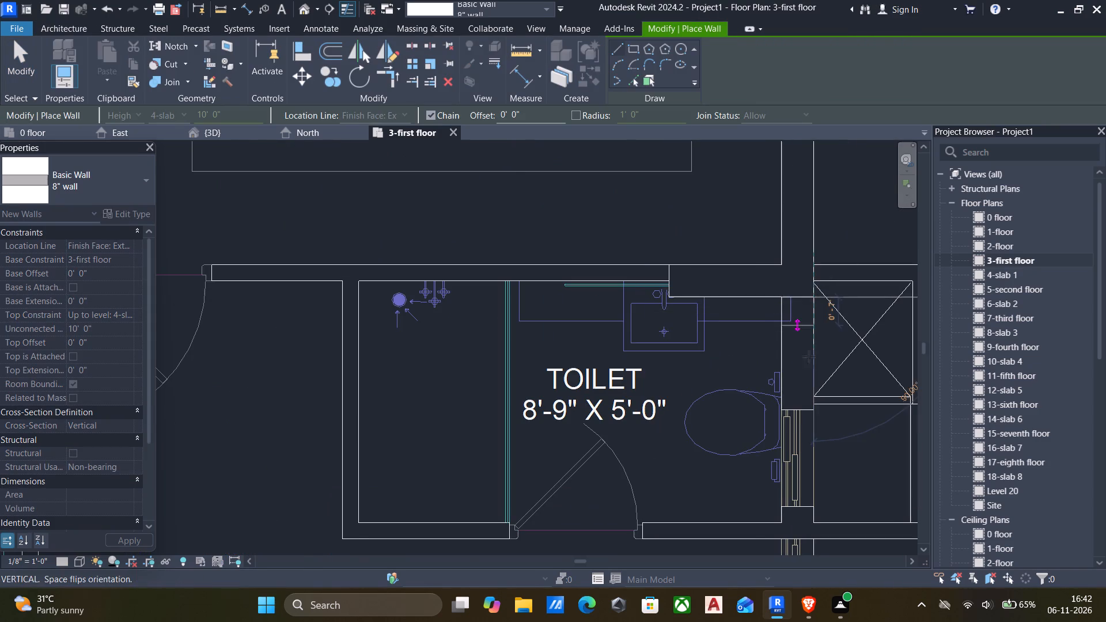
scroll(809, 356, down, 7)
middle_drag(810, 369, 809, 345)
scroll(813, 423, up, 2)
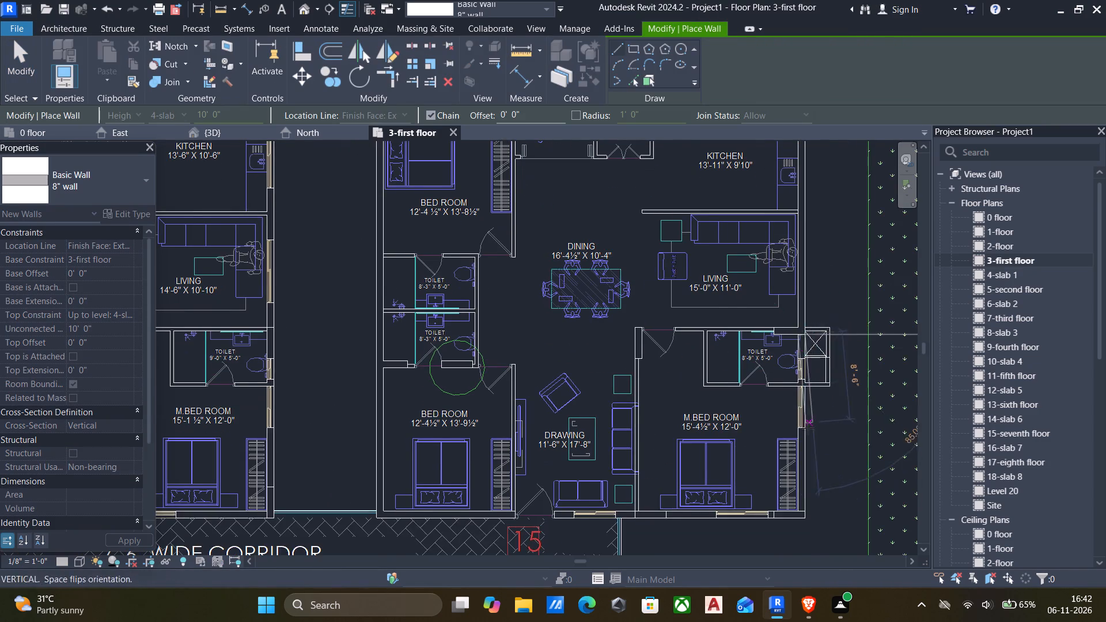
scroll(808, 428, up, 2)
scroll(803, 440, down, 2)
middle_drag(801, 423, 797, 377)
scroll(814, 480, up, 5)
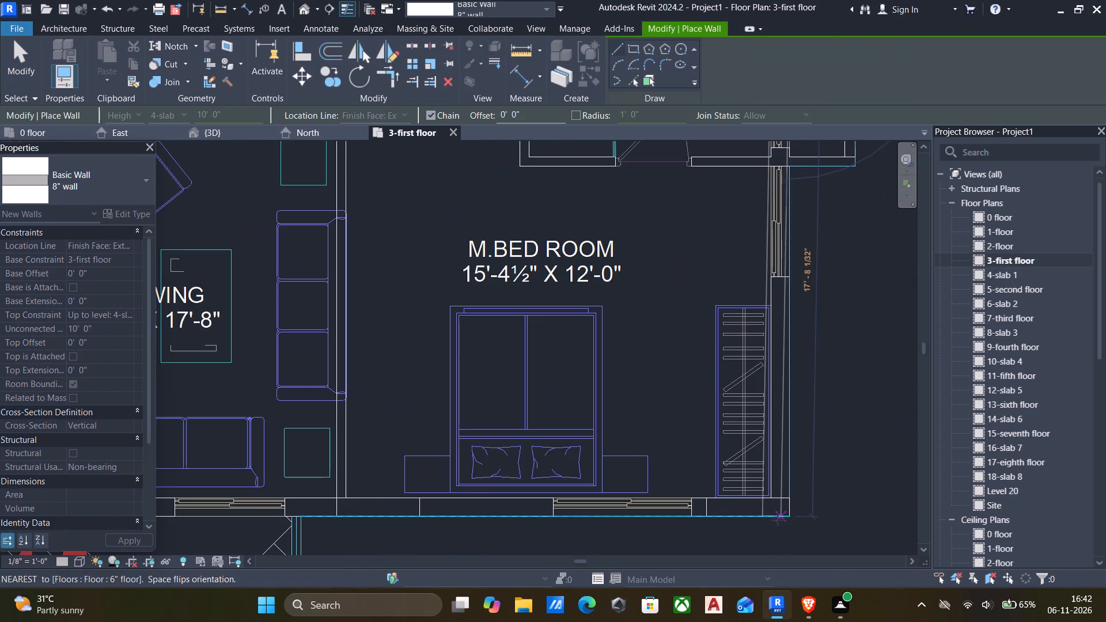
click(791, 497)
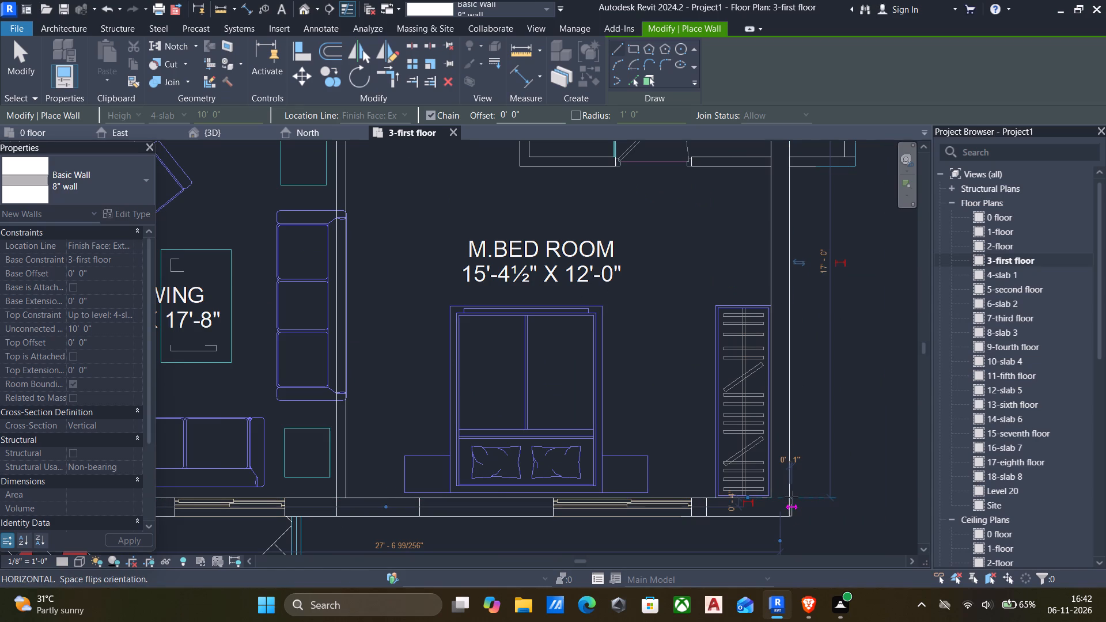
key(Escape)
scroll(781, 498, down, 3)
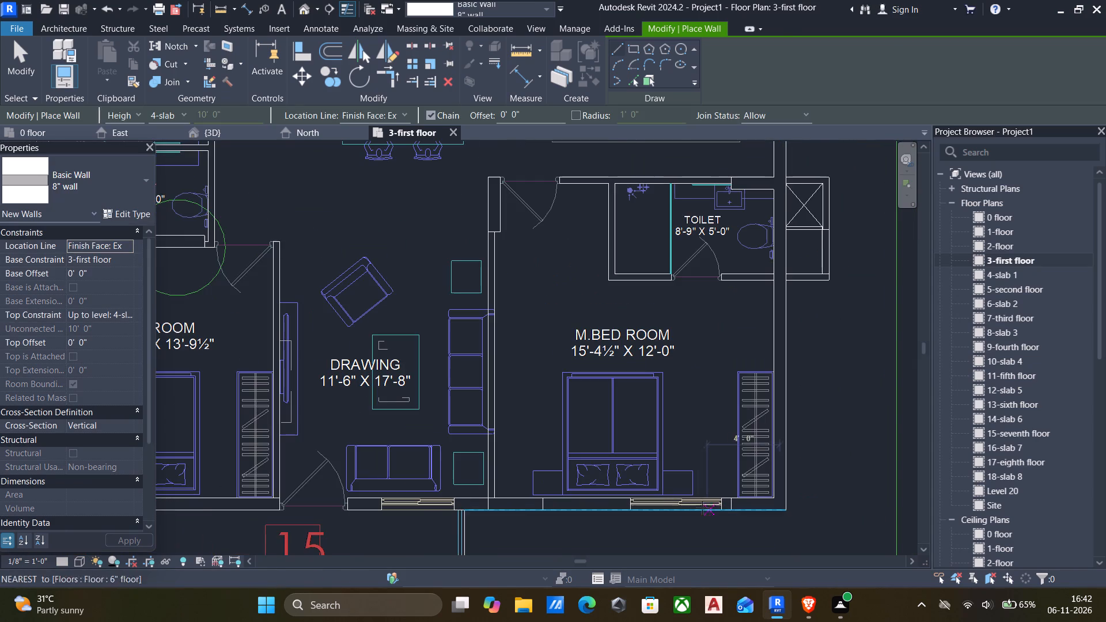
key(Escape)
scroll(599, 506, up, 1)
key(Escape)
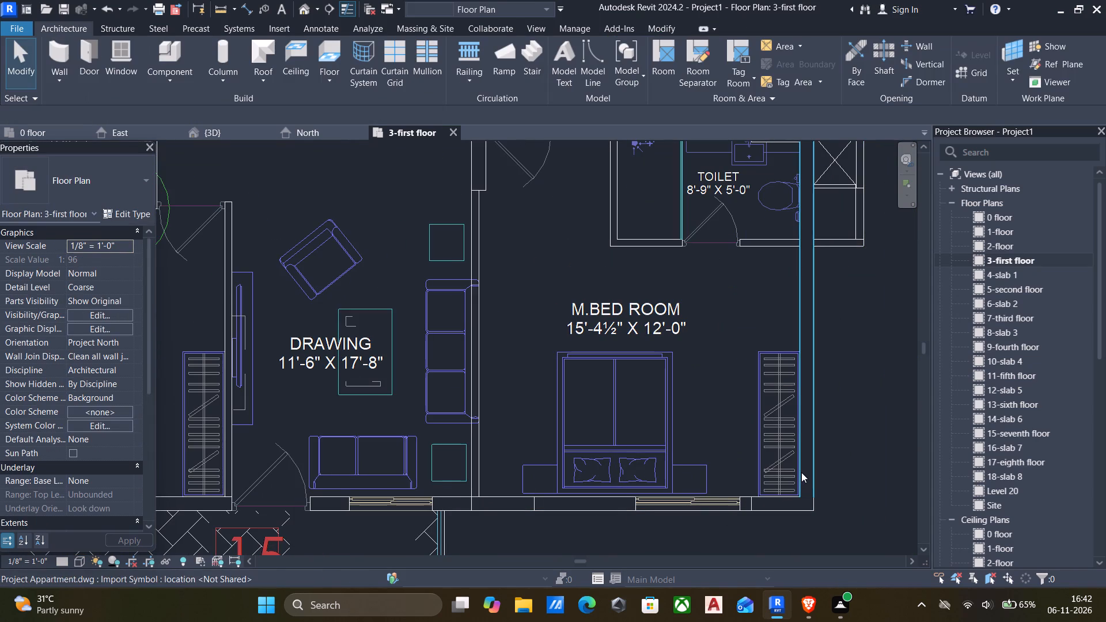
Create a similar 8" wall about 8'-8" long on the master bedroom's corridor side, from the corner column toward the drawing room.
click(801, 472)
text(cs)
scroll(712, 510, up, 8)
click(788, 504)
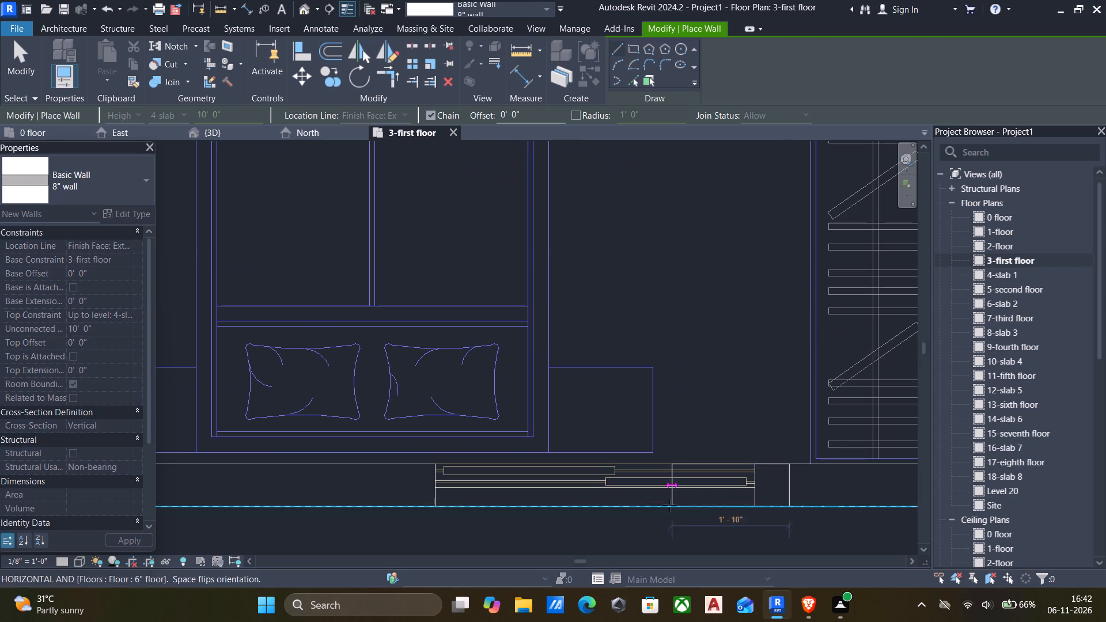
scroll(669, 505, down, 5)
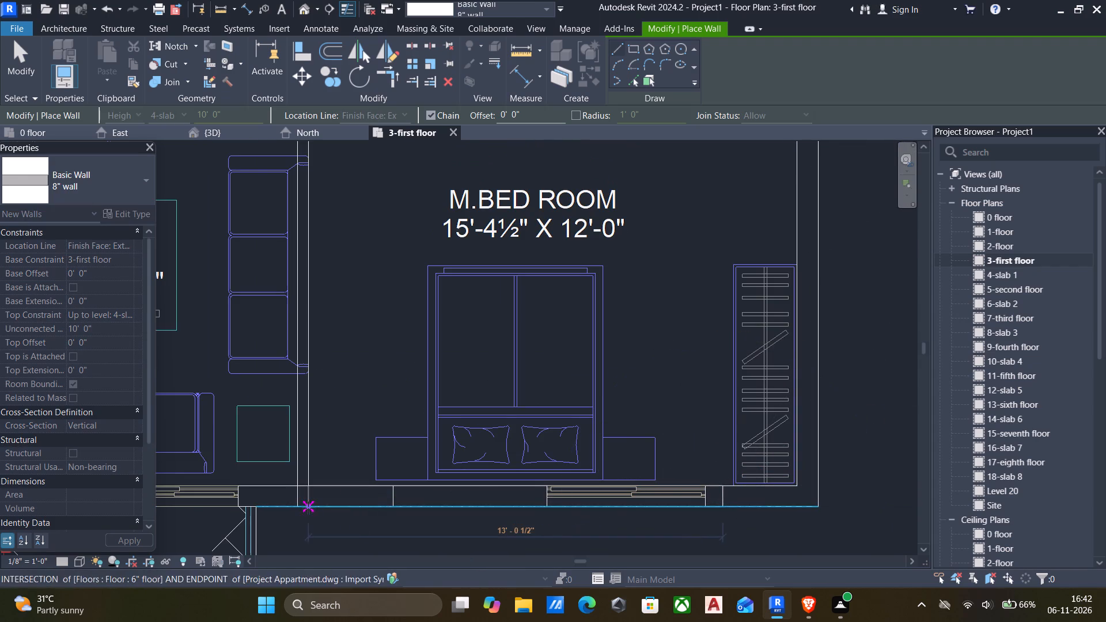
click(449, 506)
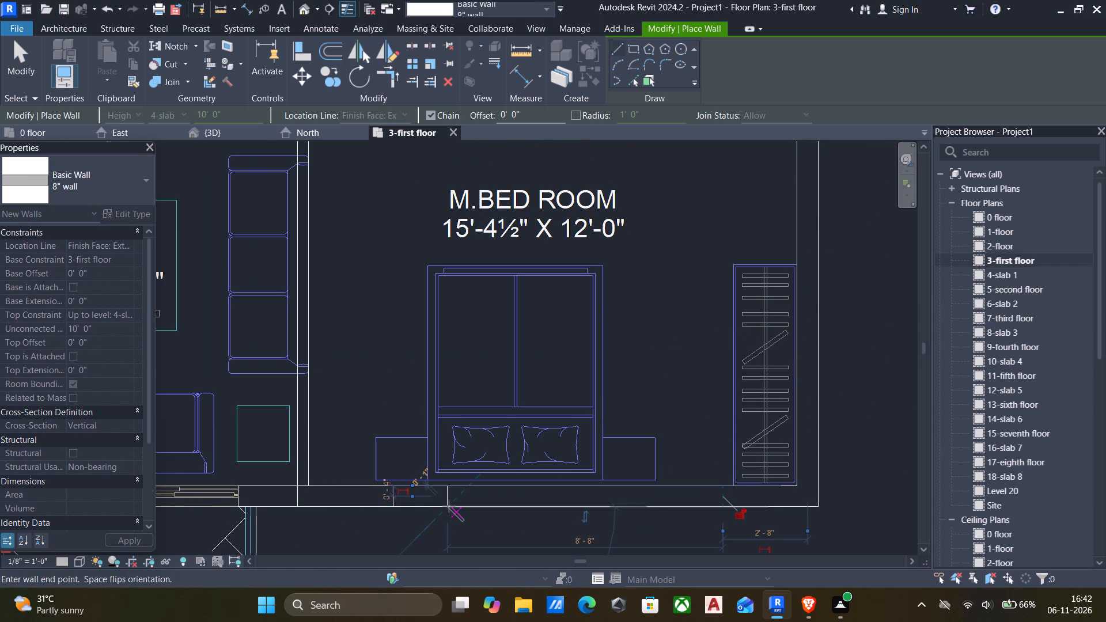
key(Escape)
key(Escape)
Align the open end of the master bedroom's corridor-side wall with the near edge of the column beside the drawing room.
click(392, 501)
key(Escape)
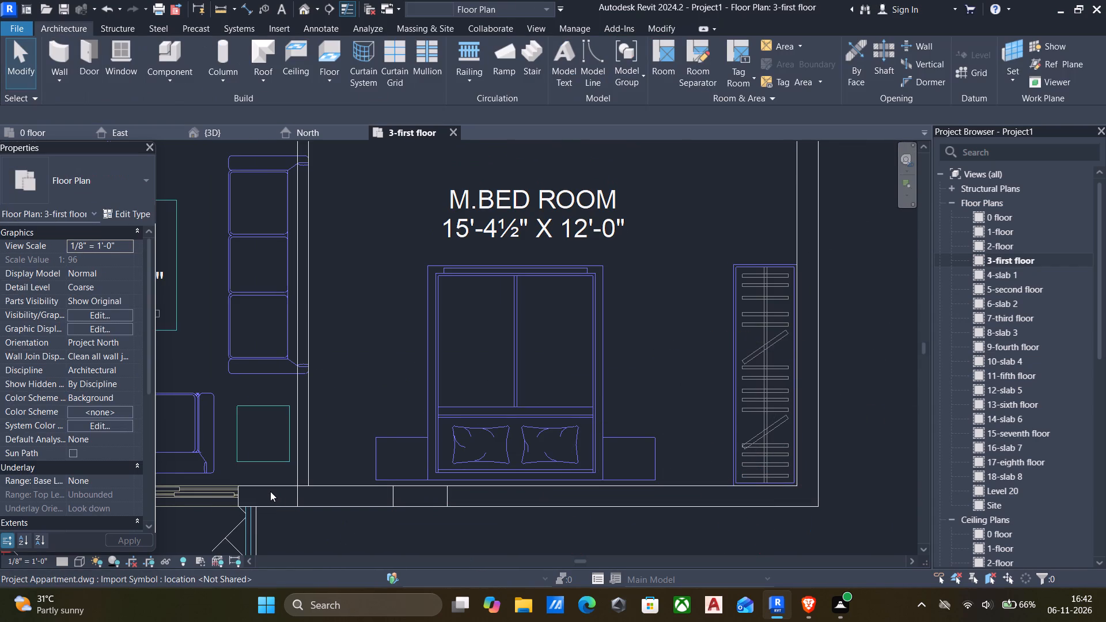
click(270, 486)
key(Escape)
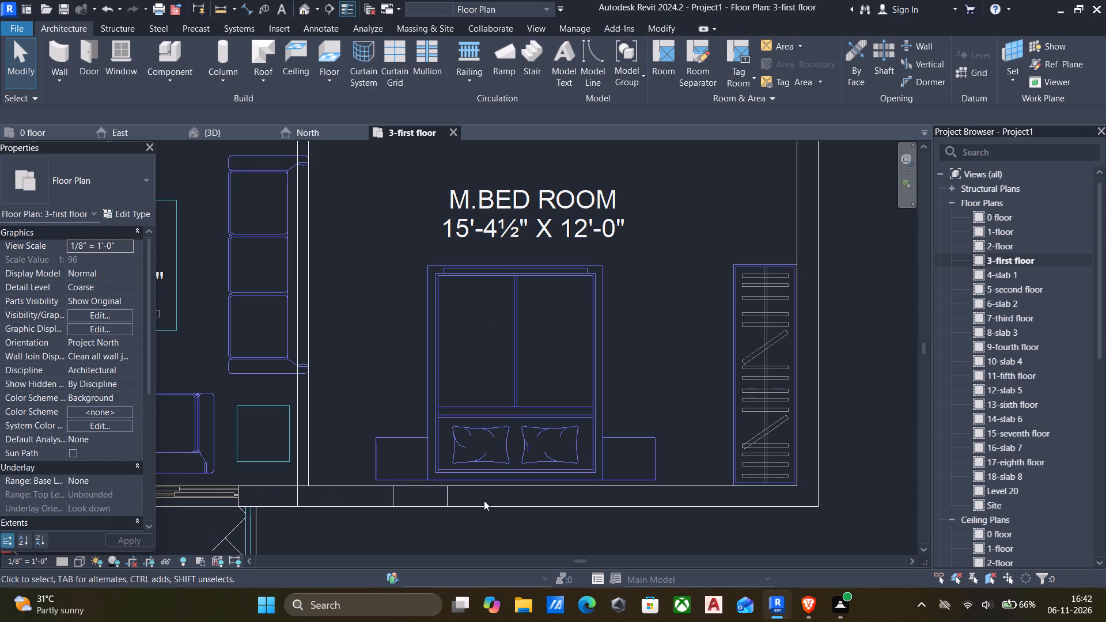
click(484, 500)
key(Escape)
text(al)
scroll(392, 492, up, 8)
click(394, 500)
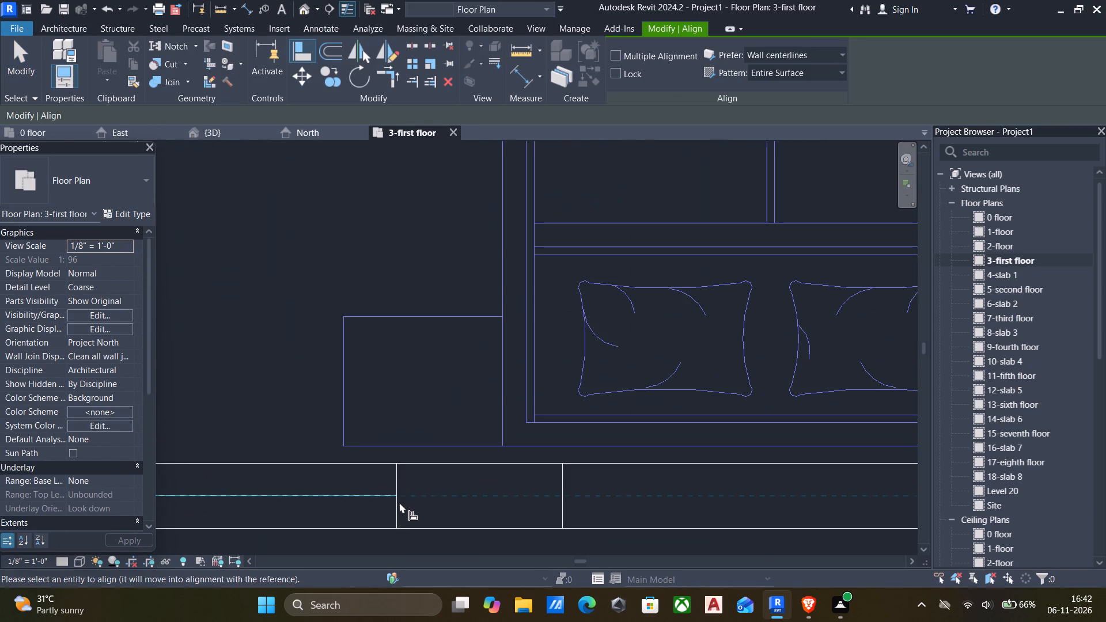
scroll(400, 503, up, 2)
key(Escape)
text(al)
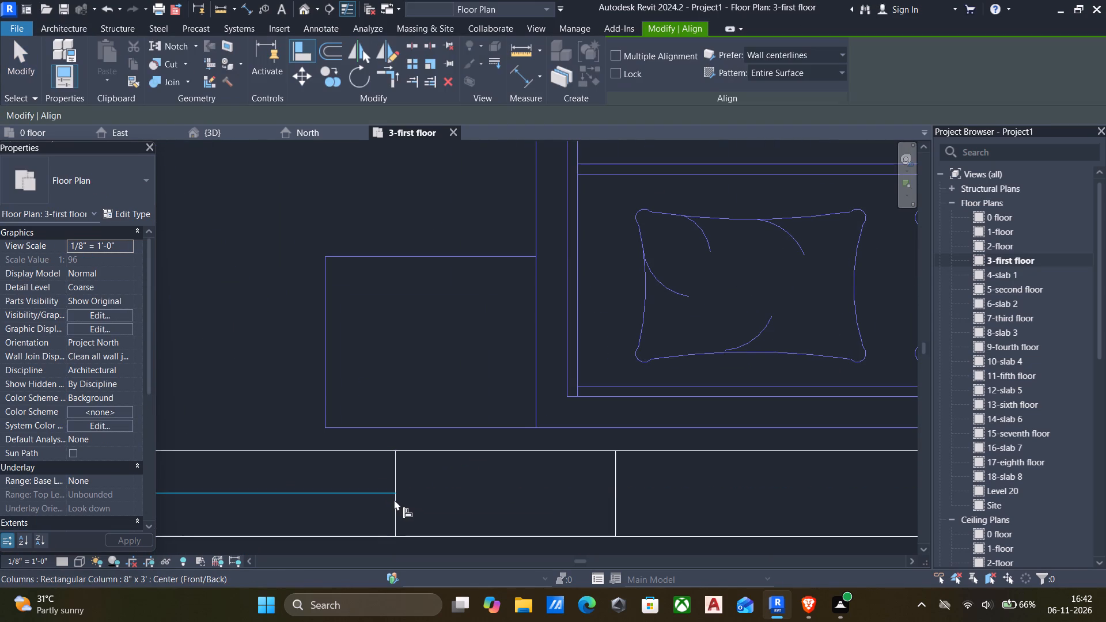
click(395, 506)
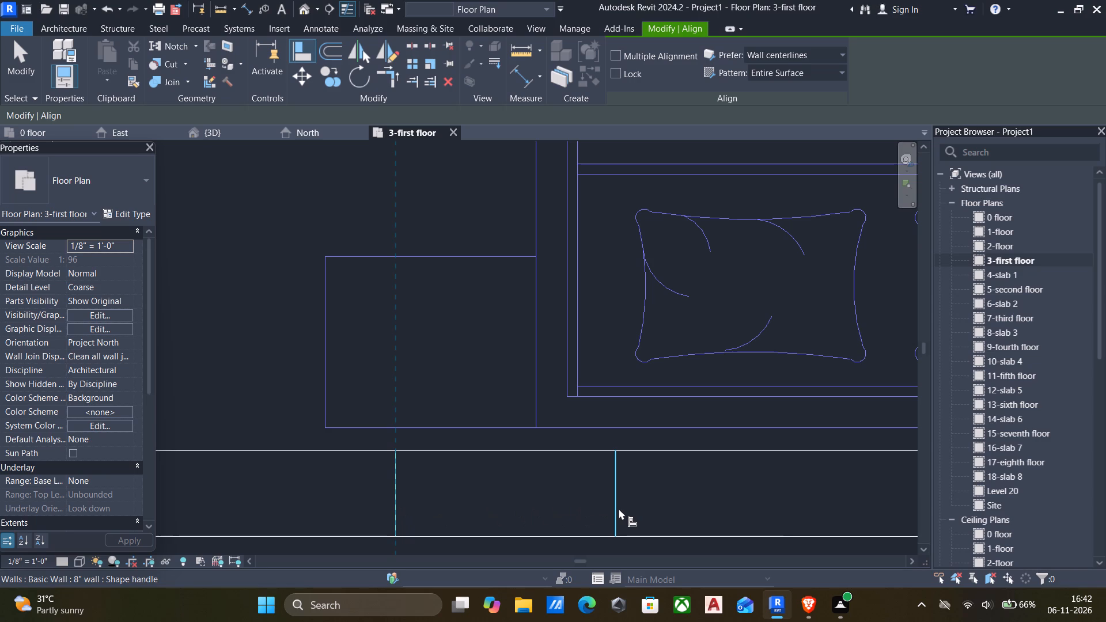
click(619, 509)
scroll(619, 510, down, 11)
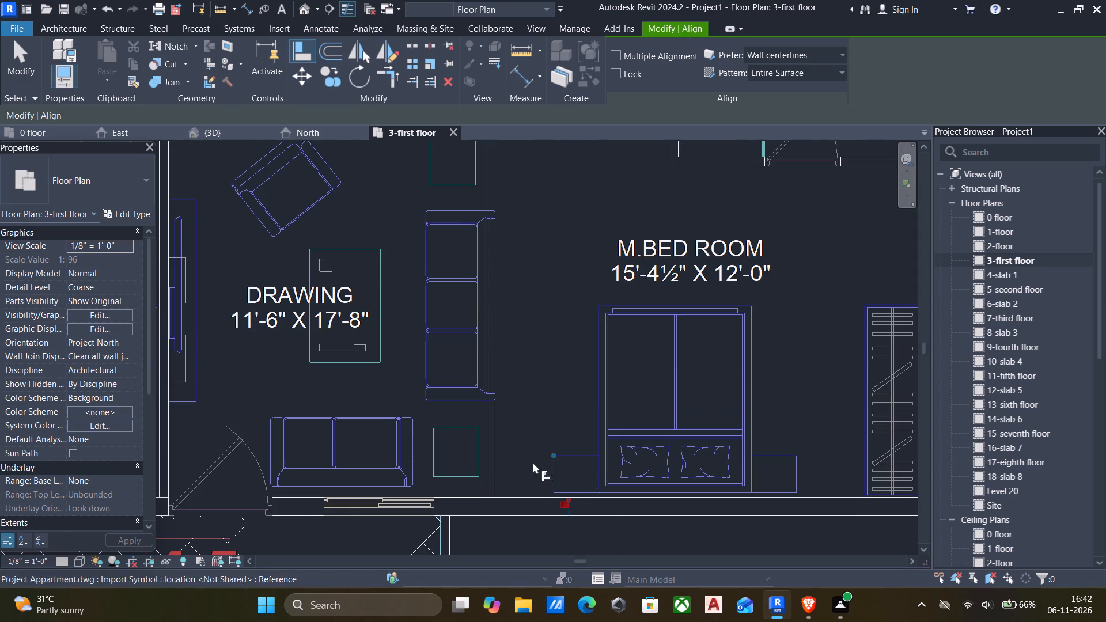
scroll(526, 482, down, 5)
key(Escape)
key(Escape)
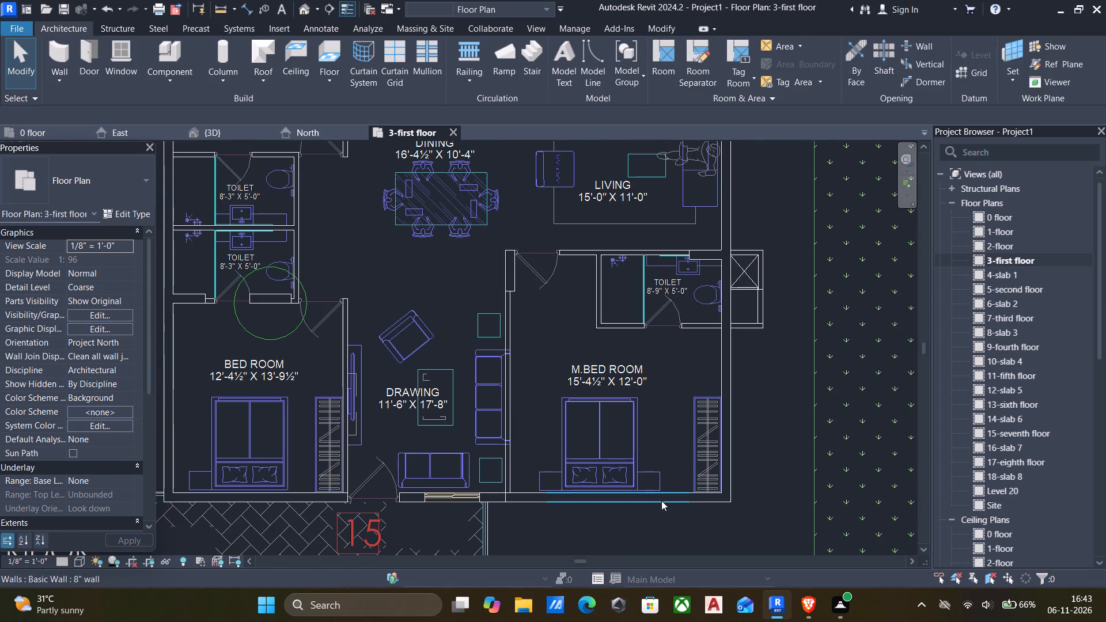
Examine unit 15's master bedroom walls on the corridor and outer sides for gaps between walls and columns.
click(661, 500)
key(Escape)
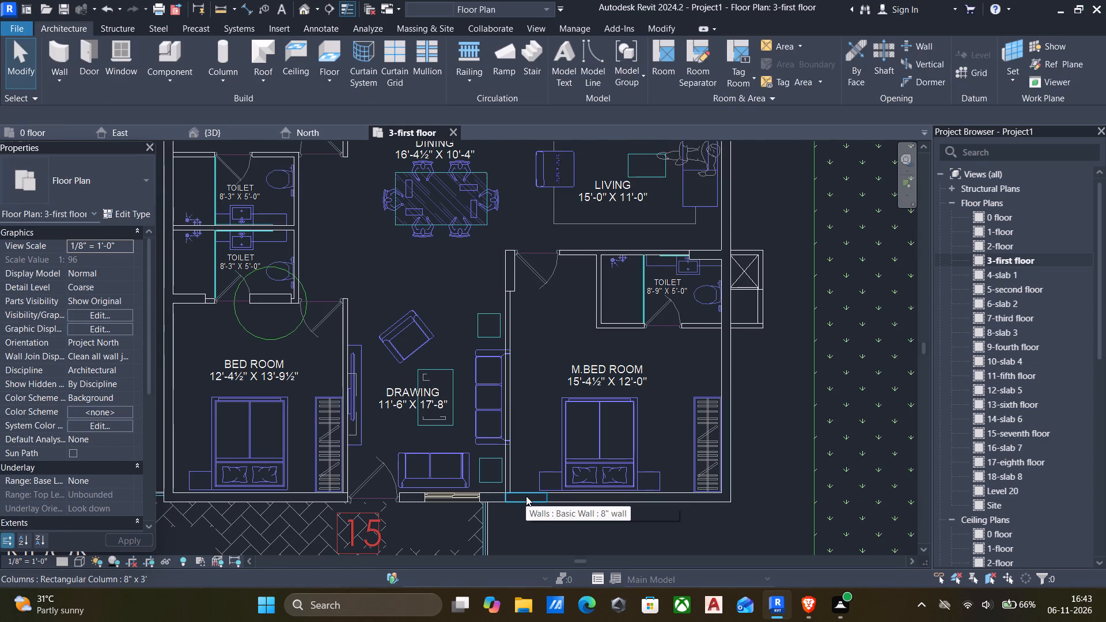
scroll(528, 500, down, 5)
scroll(614, 491, up, 5)
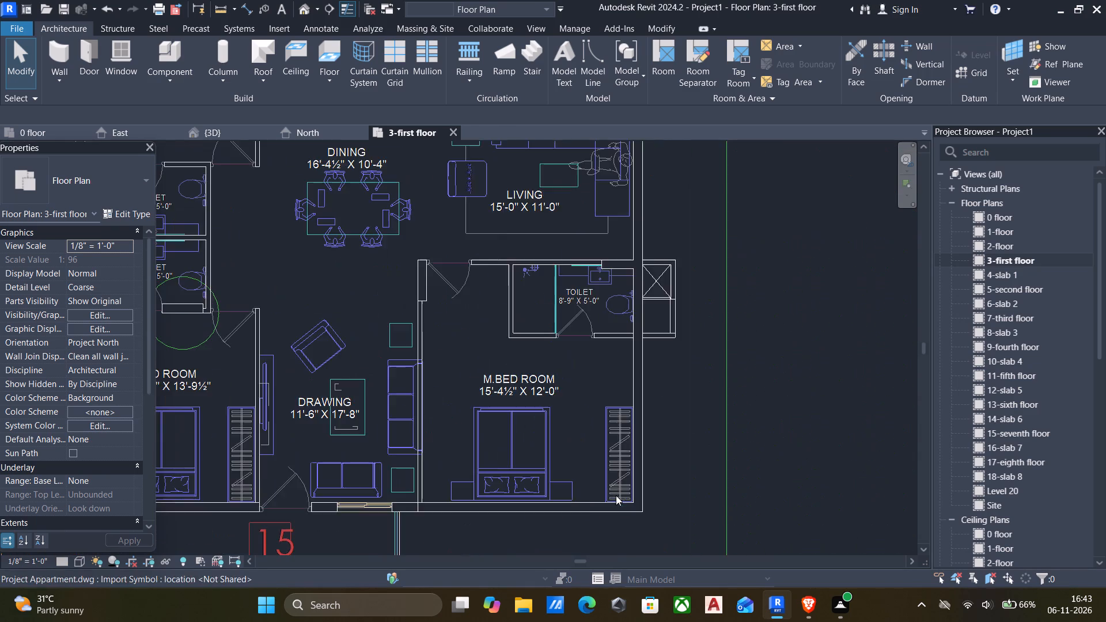
scroll(617, 503, up, 4)
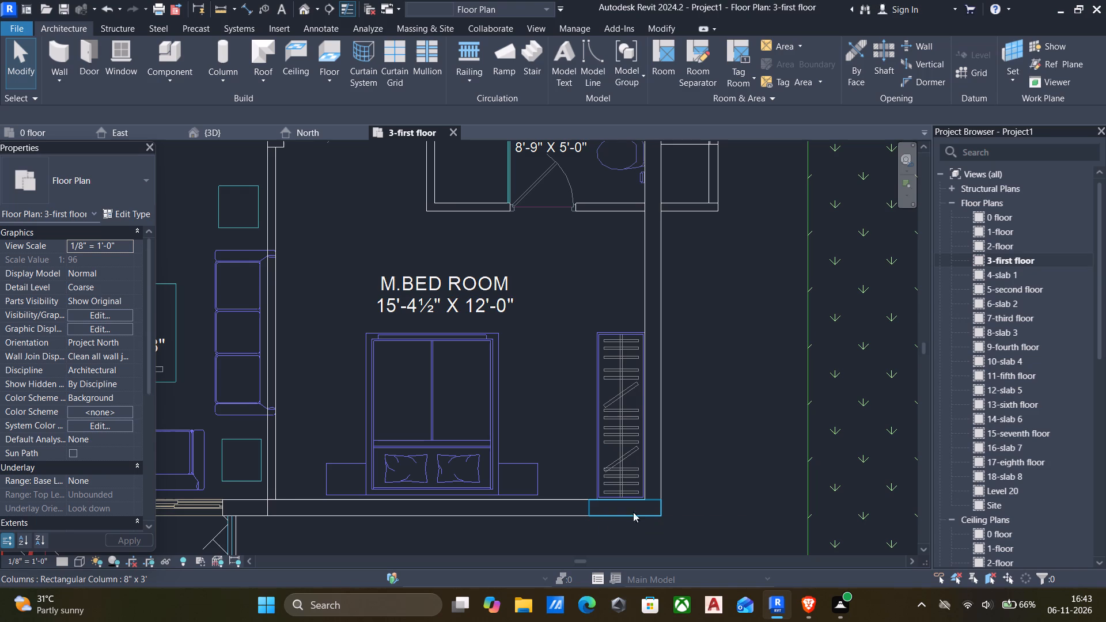
click(661, 466)
scroll(668, 479, down, 6)
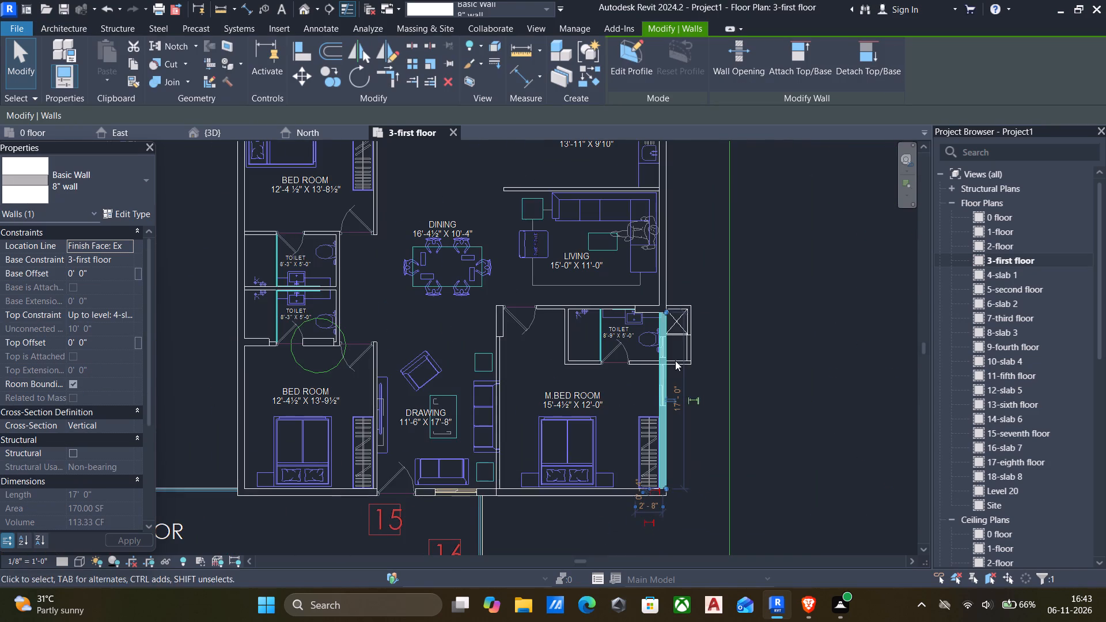
scroll(659, 276, up, 5)
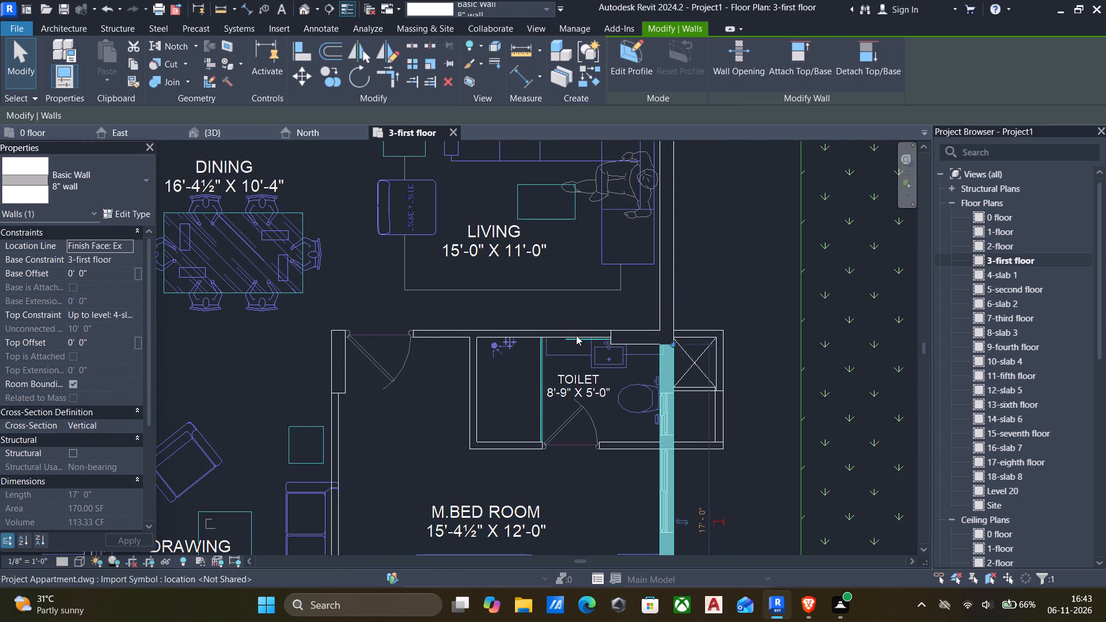
scroll(577, 343, down, 7)
key(Escape)
scroll(655, 383, up, 1)
scroll(656, 413, down, 3)
scroll(707, 415, down, 4)
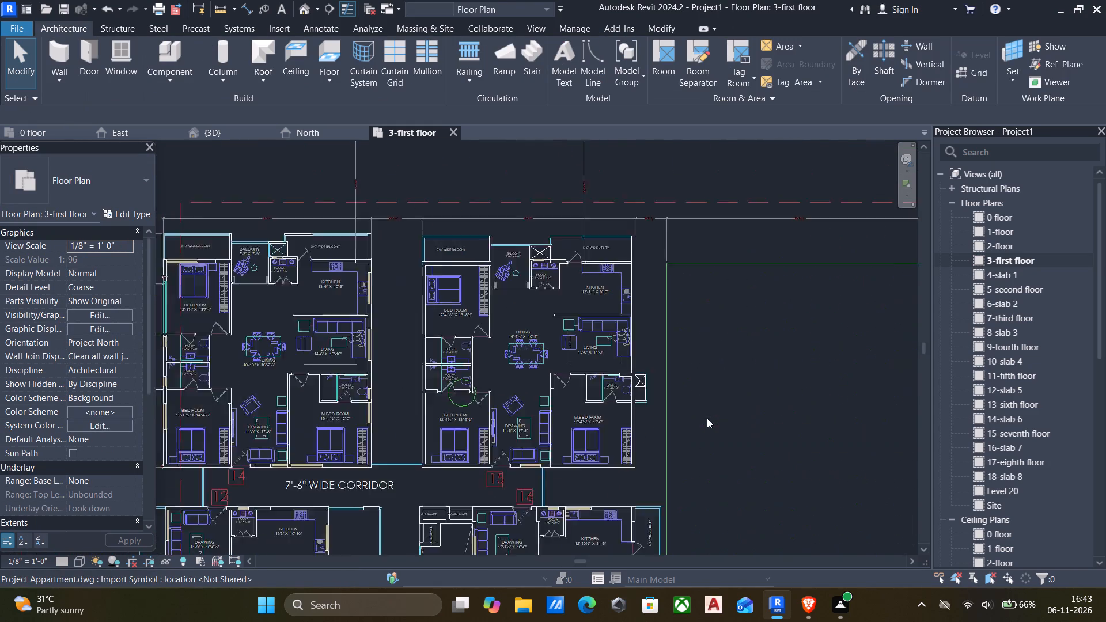
scroll(605, 469, up, 5)
scroll(656, 428, up, 4)
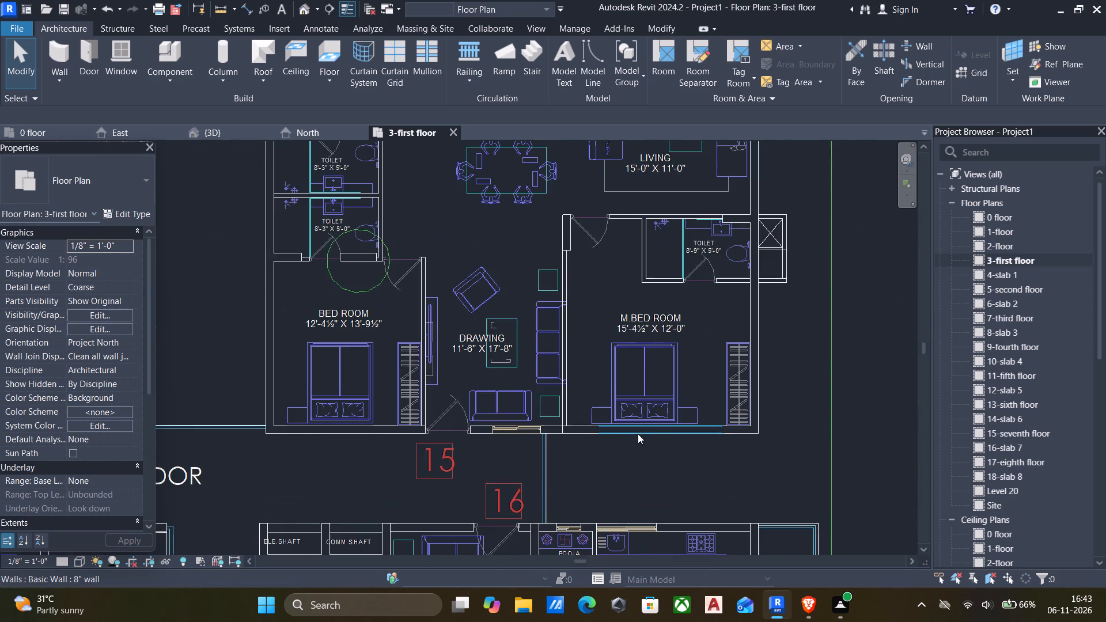
scroll(572, 432, up, 4)
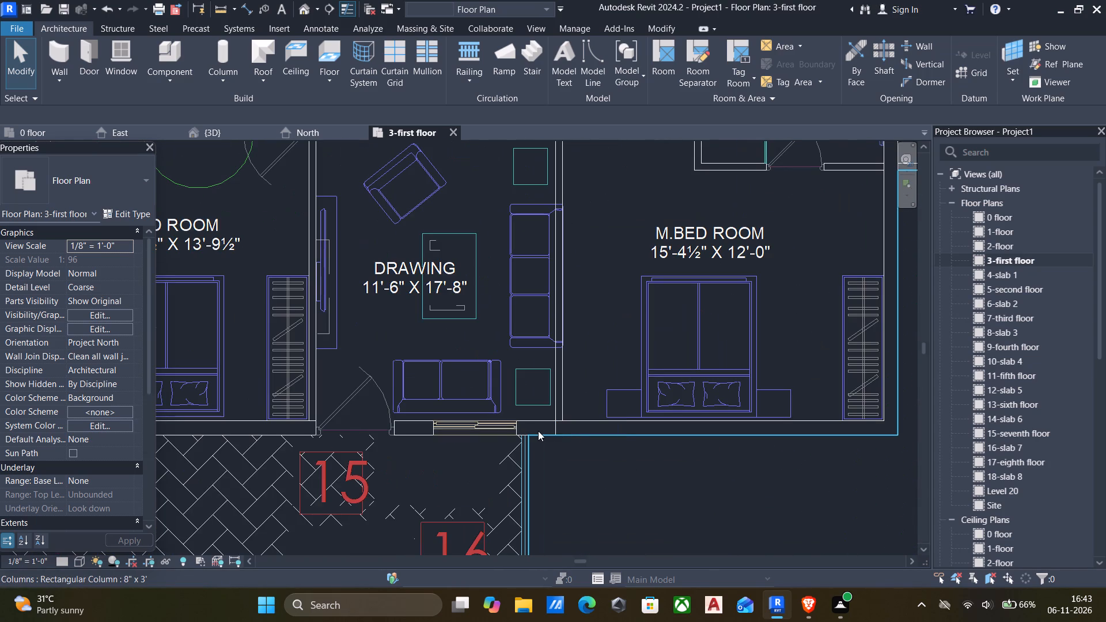
Create a similar 8" wall on the drawing room's corridor side, from the column beside the master bedroom to the entrance door's near jamb.
key(Escape)
click(764, 437)
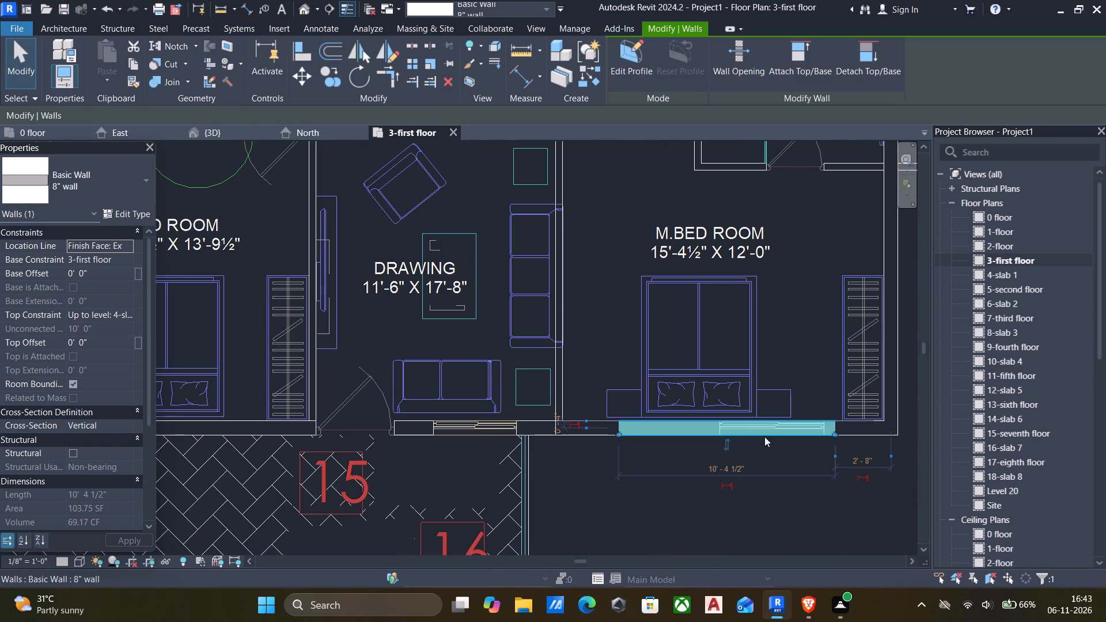
text(cs)
scroll(613, 437, up, 4)
scroll(507, 429, up, 4)
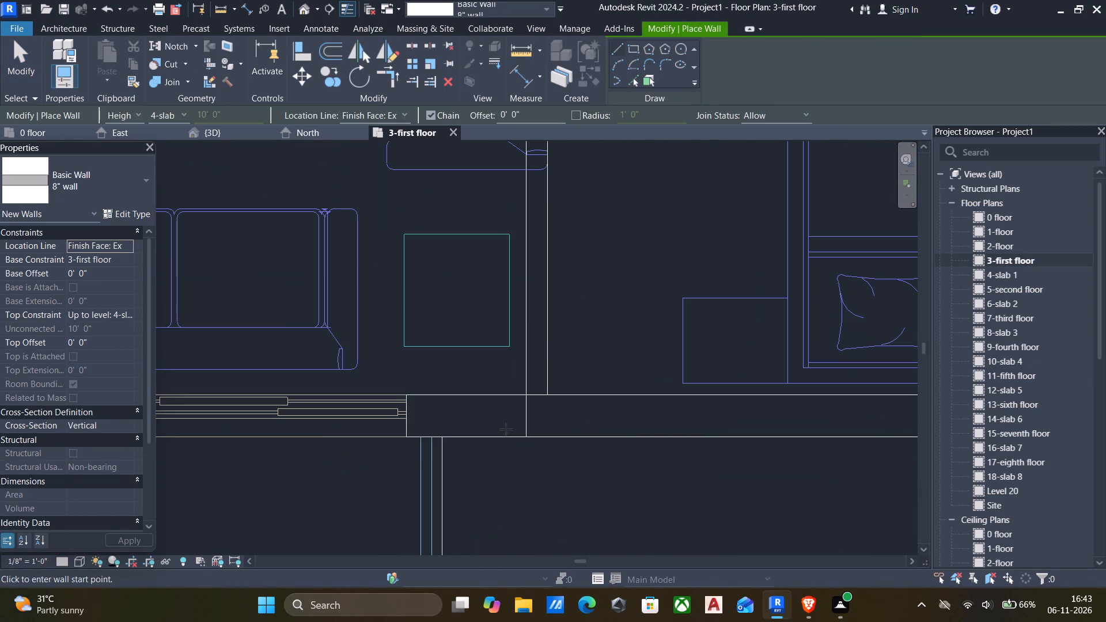
click(521, 434)
scroll(486, 435, down, 5)
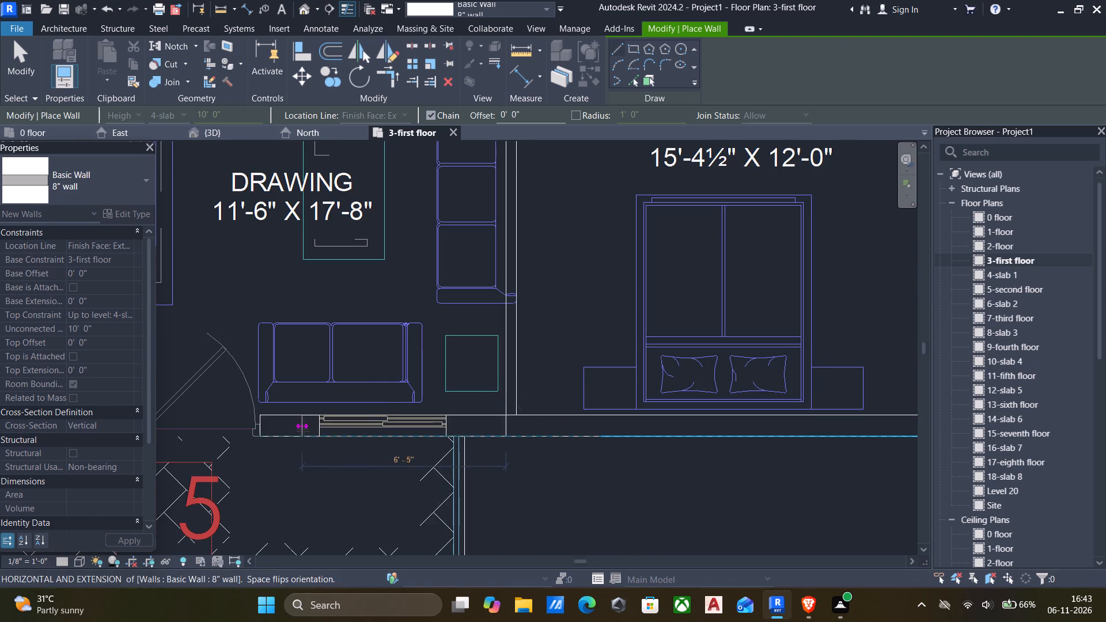
scroll(246, 435, up, 2)
scroll(256, 438, down, 8)
scroll(205, 437, up, 4)
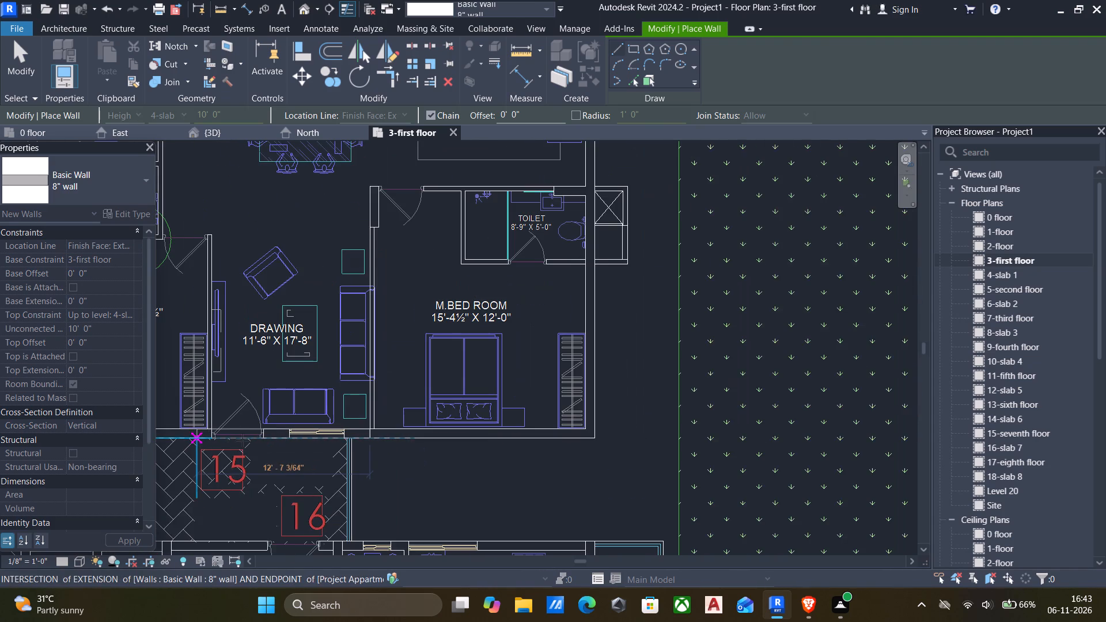
click(258, 443)
key(Escape)
key(Escape)
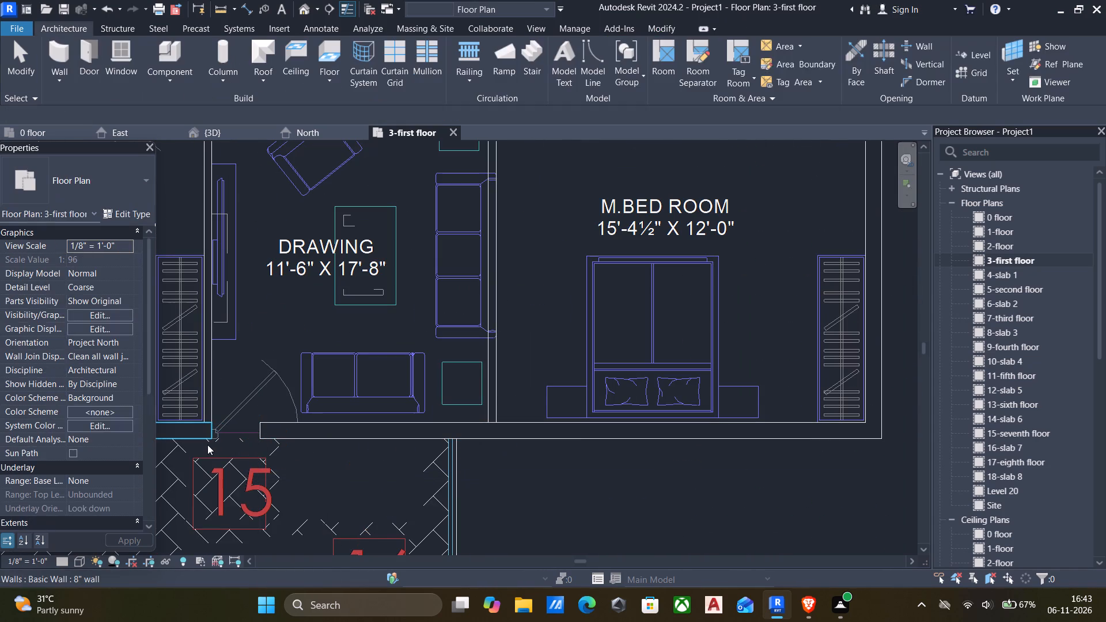
Align the drawing room wall's door-side end with the end of the adjacent bedroom's wall, closing the entrance door gap.
click(194, 440)
key(Escape)
text(al)
scroll(218, 435, up, 3)
click(207, 431)
click(279, 433)
scroll(279, 434, down, 11)
key(Escape)
scroll(259, 433, up, 2)
key(Escape)
click(257, 433)
key(Escape)
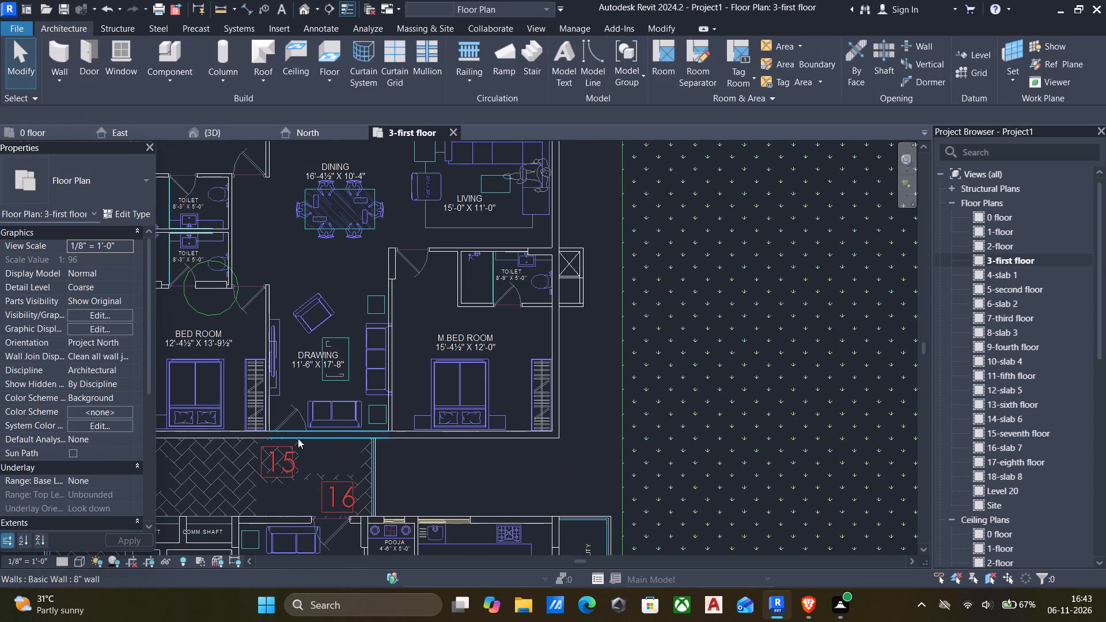
Delete the separate 8" wall on the corridor side of unit 15's drawing room.
click(298, 438)
key(Delete)
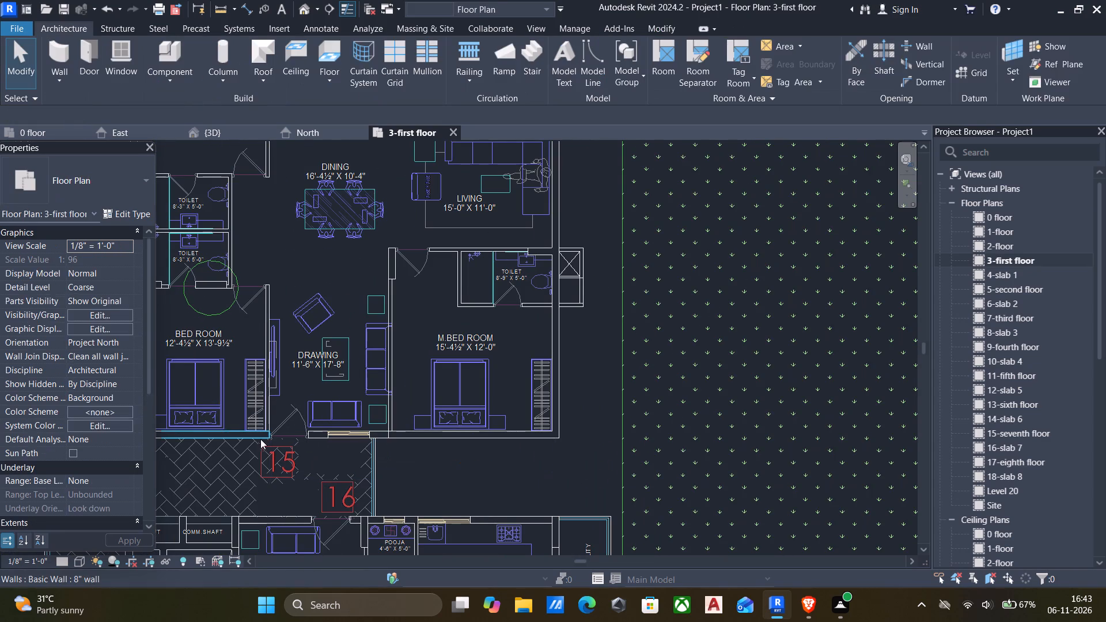
Extend the adjacent bedroom's corridor-side wall past the entrance door to the column beside the master bedroom, about 21'-10" long overall.
click(257, 439)
scroll(264, 438, up, 5)
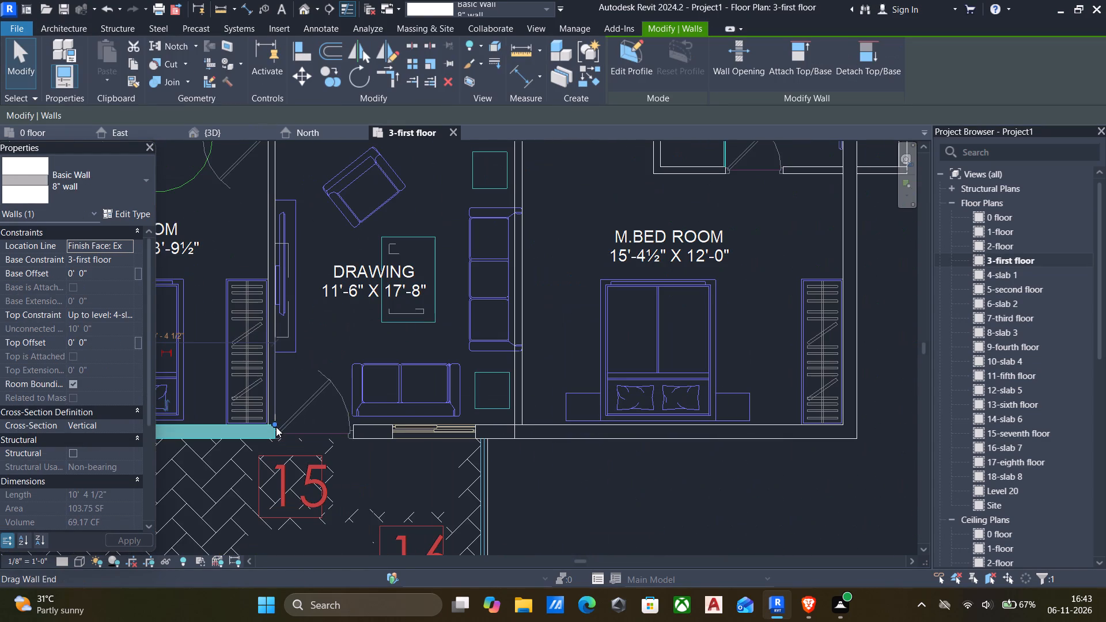
drag(275, 426, 472, 433)
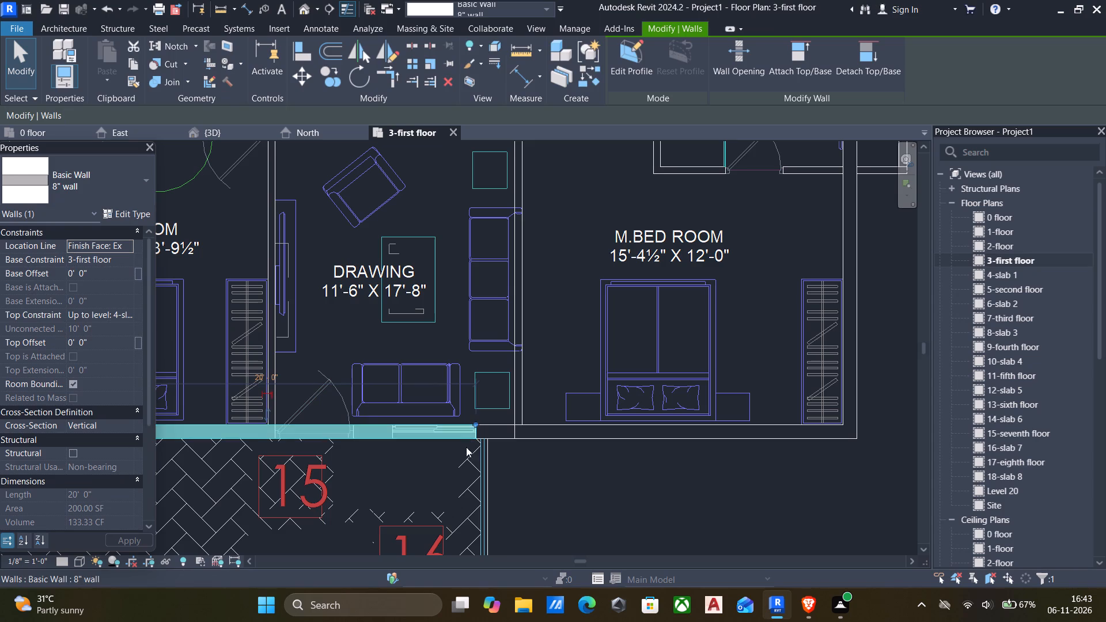
key(Escape)
scroll(516, 430, up, 5)
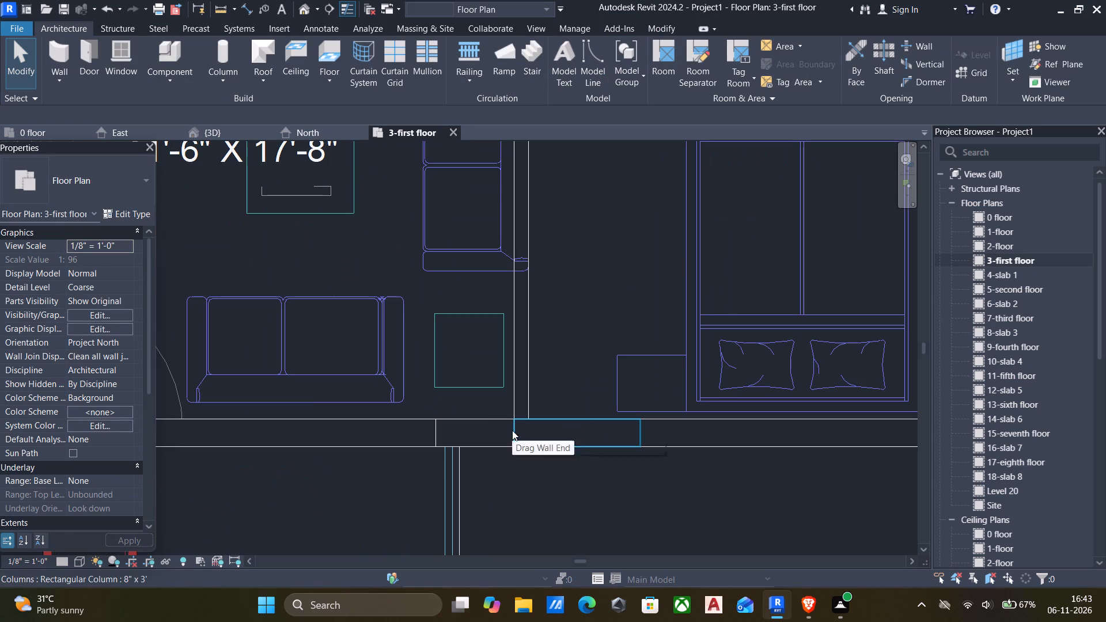
click(430, 432)
drag(435, 420, 506, 423)
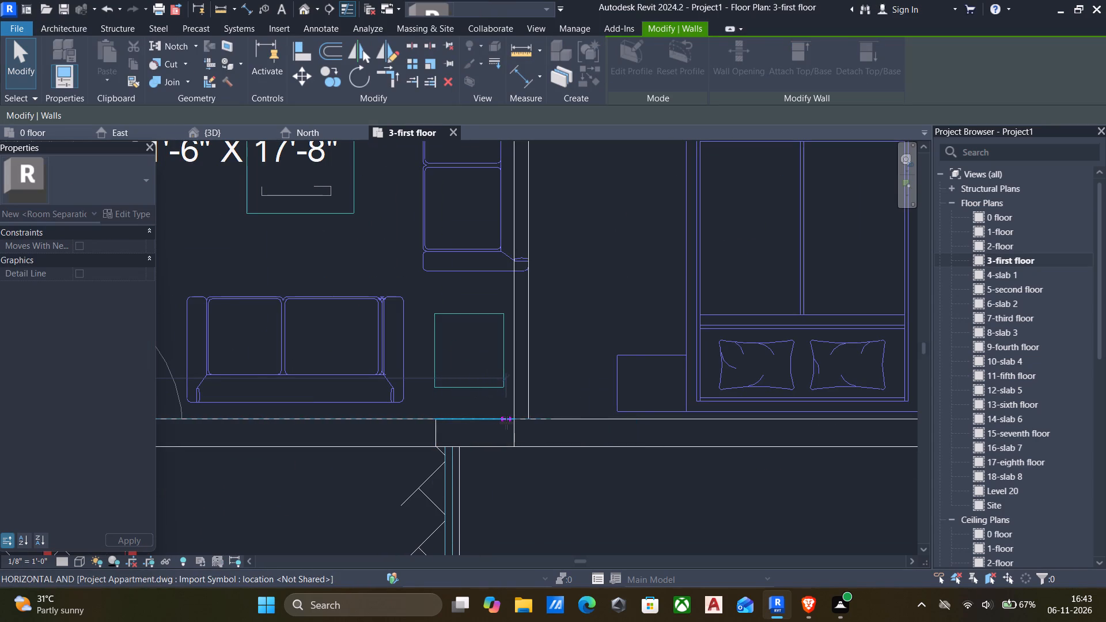
drag(506, 423, 512, 422)
click(592, 507)
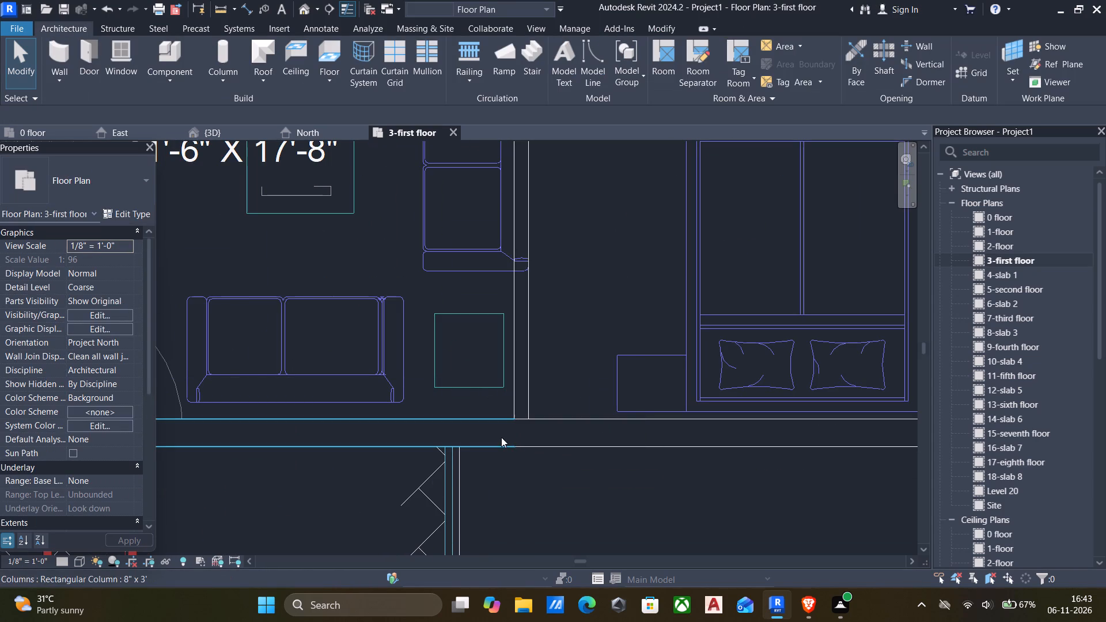
Examine unit 15's corridor-side, bedroom, toilet and balcony-side walls and columns in plan.
click(496, 443)
scroll(495, 443, down, 14)
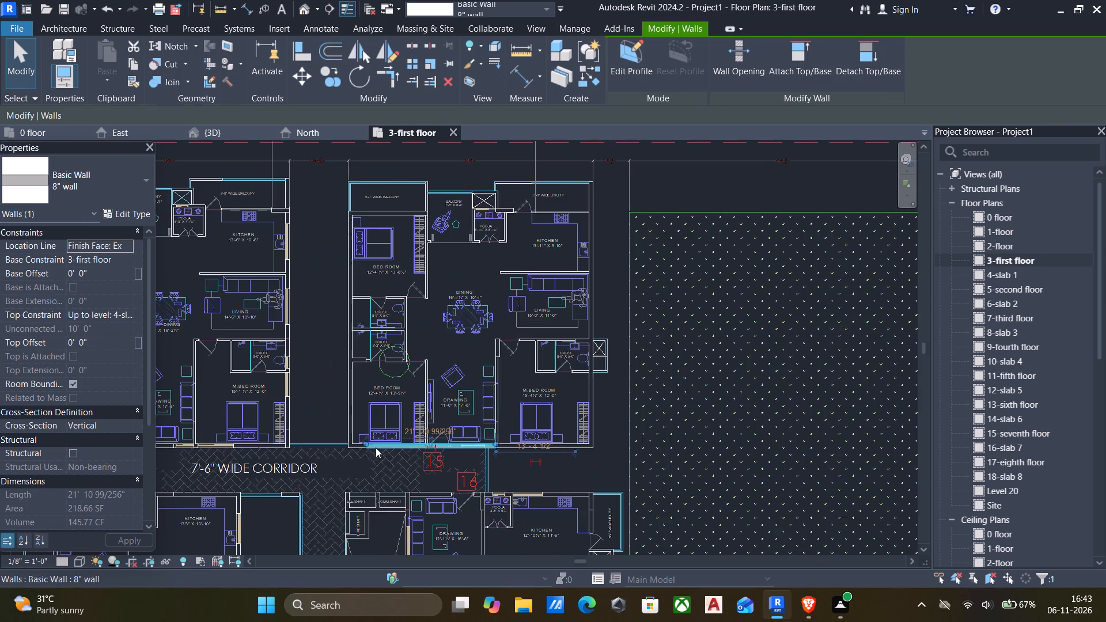
scroll(347, 445, up, 9)
click(381, 450)
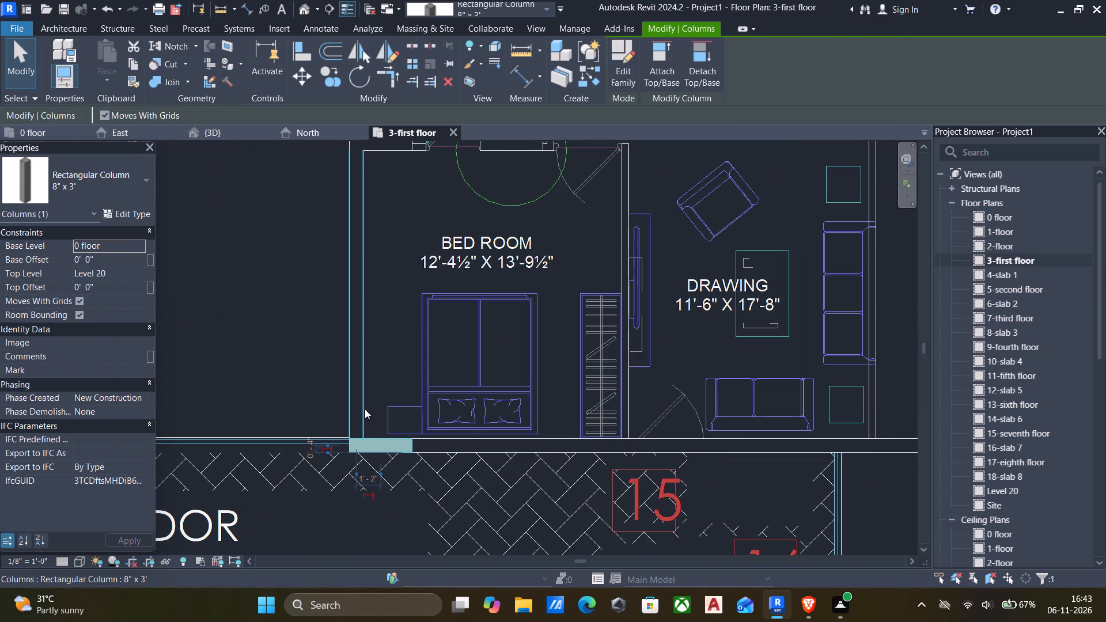
click(365, 409)
scroll(365, 411, down, 6)
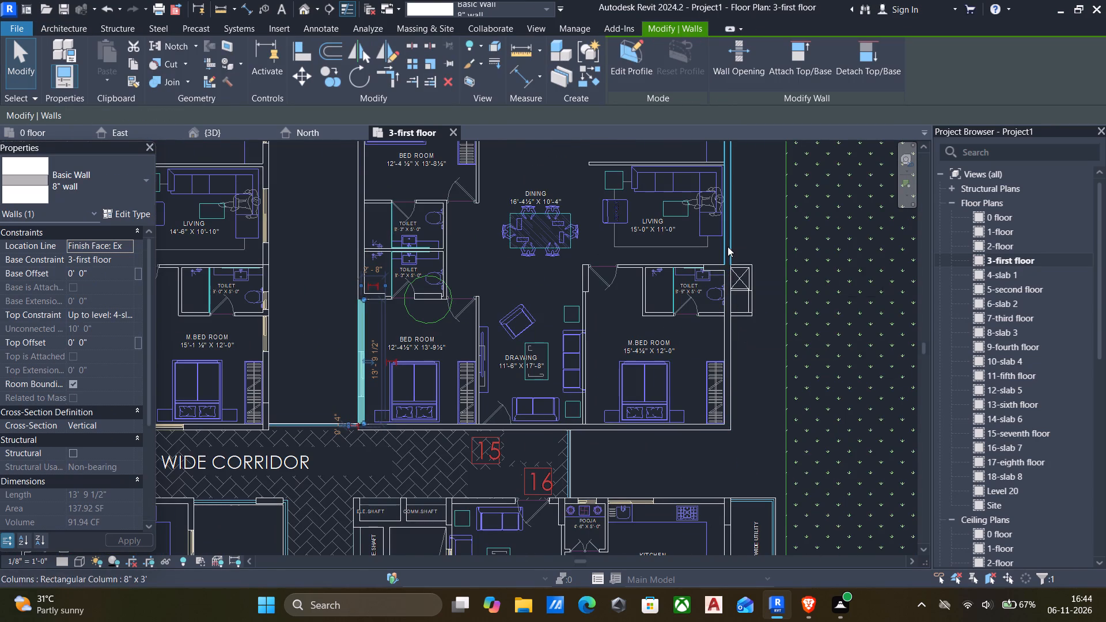
scroll(728, 243, up, 3)
scroll(726, 243, down, 4)
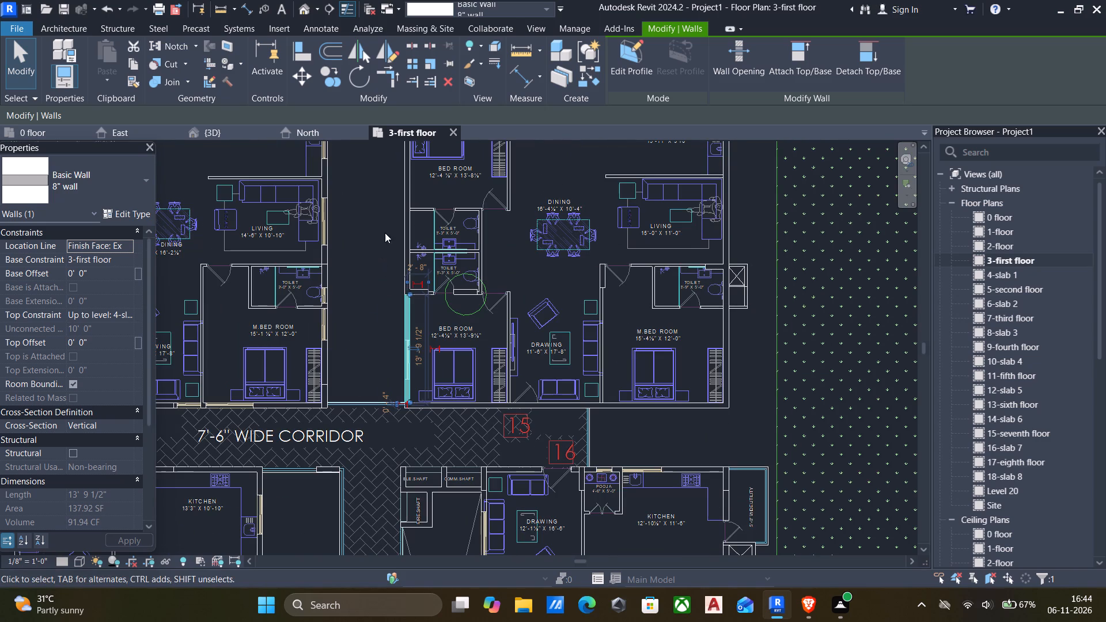
scroll(407, 230, up, 5)
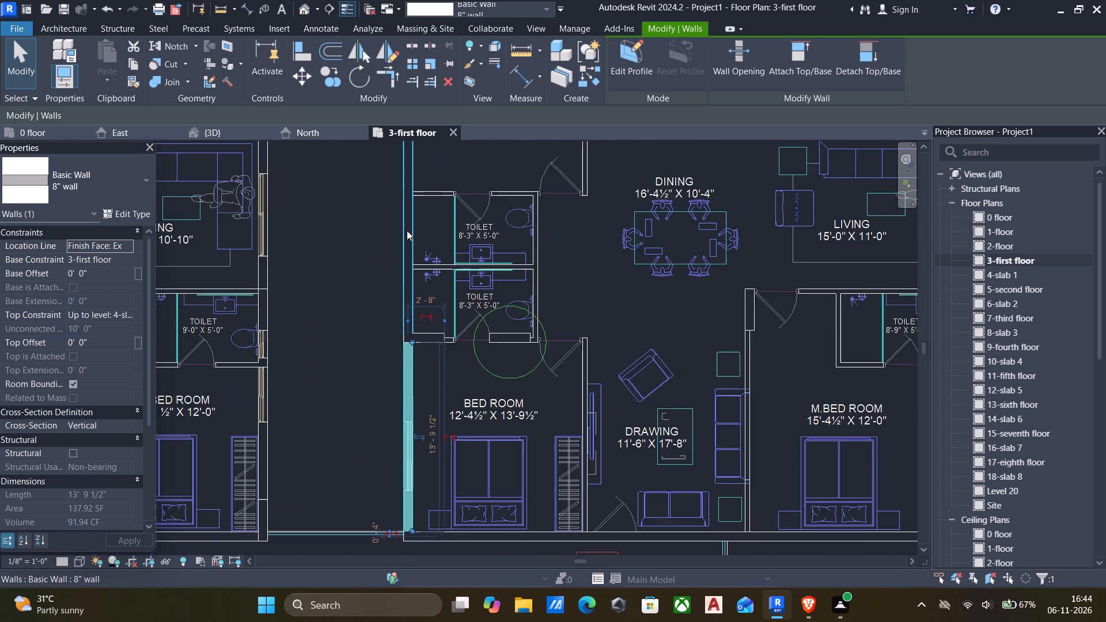
scroll(407, 230, up, 3)
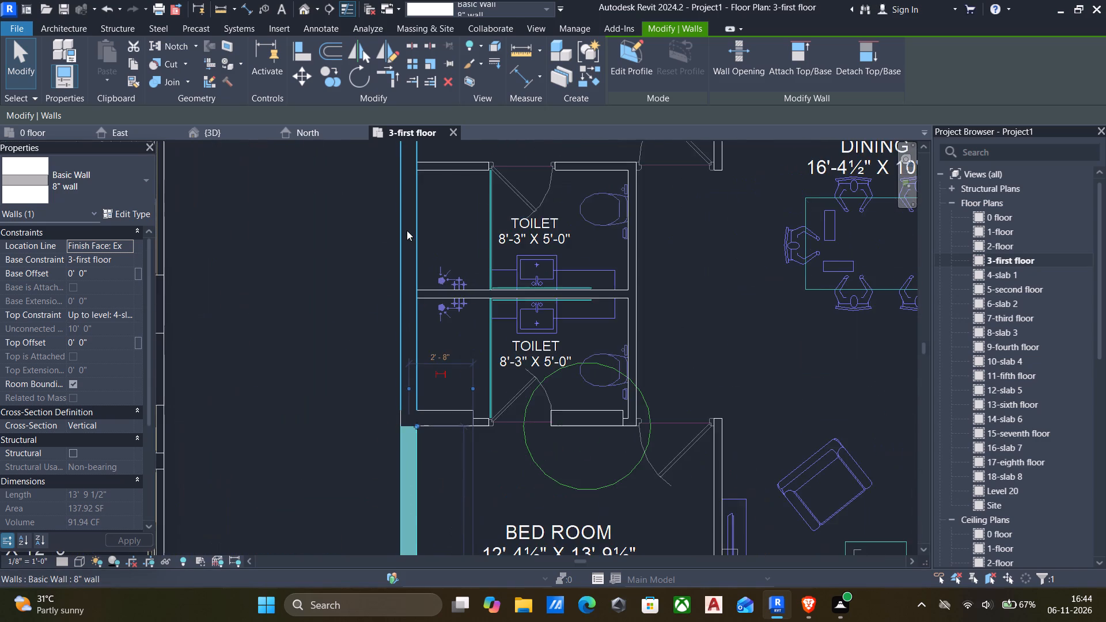
scroll(407, 230, down, 5)
scroll(400, 310, down, 5)
middle_drag(385, 314, 351, 354)
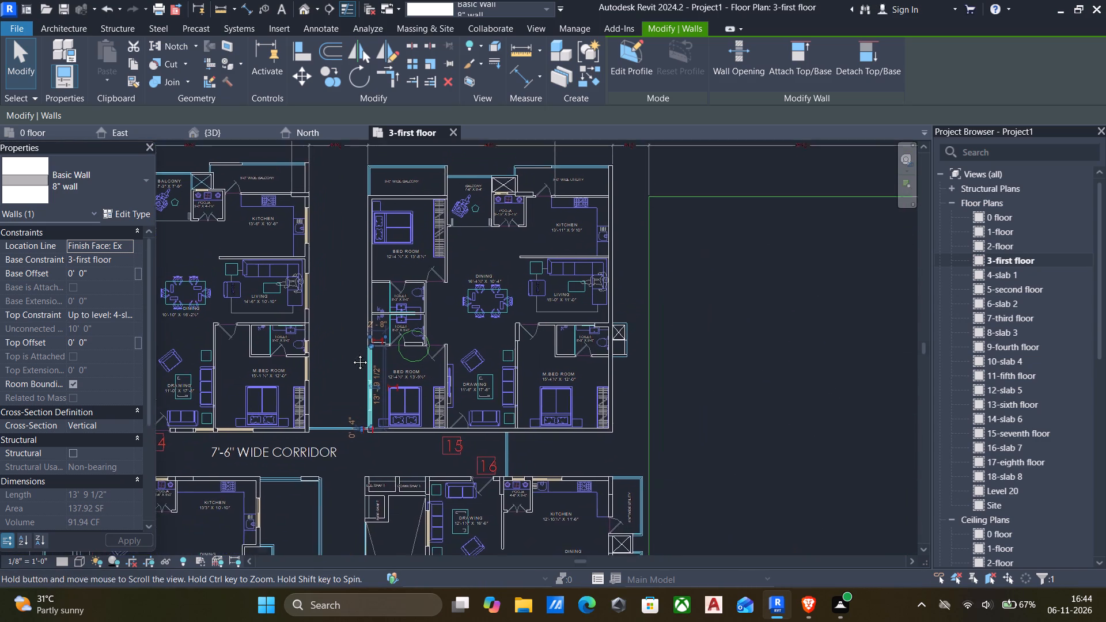
middle_drag(351, 354, 359, 374)
scroll(383, 248, up, 5)
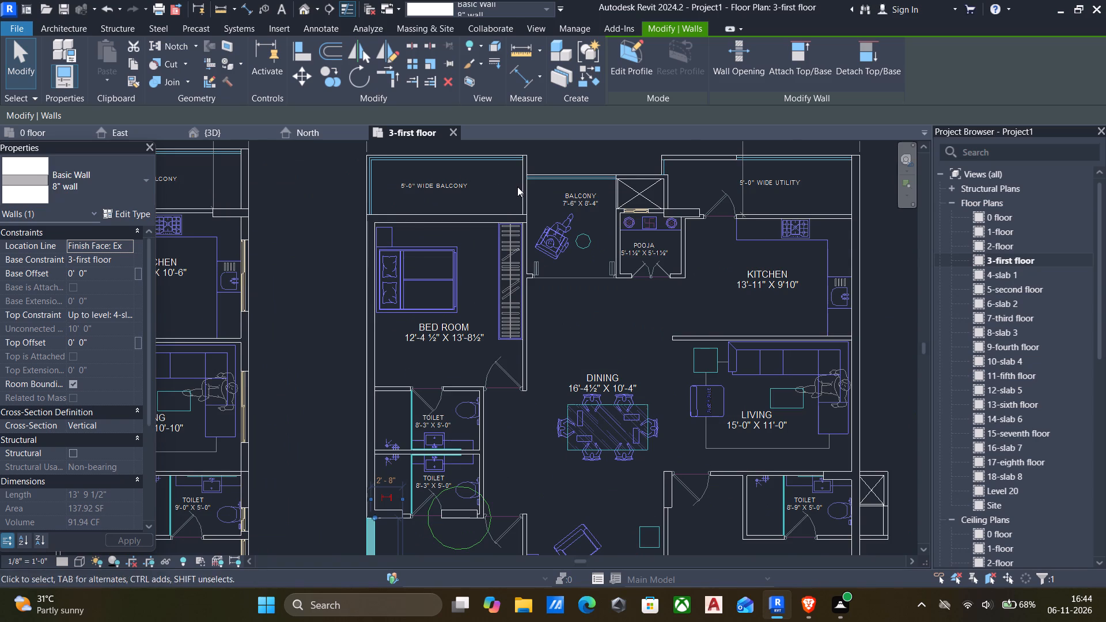
scroll(517, 187, up, 3)
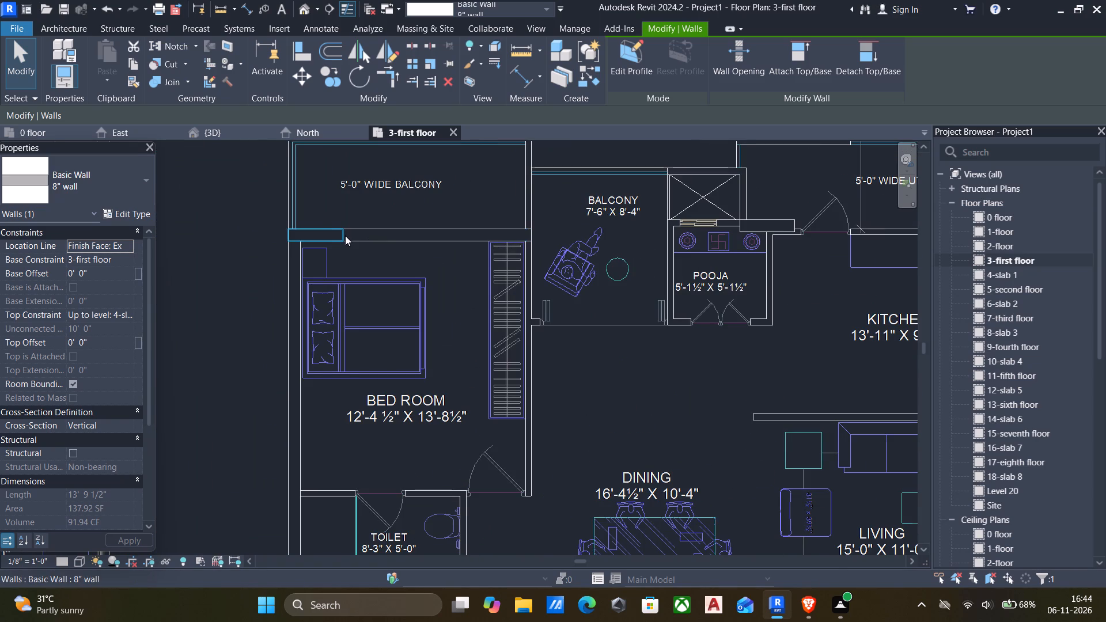
scroll(398, 242, down, 4)
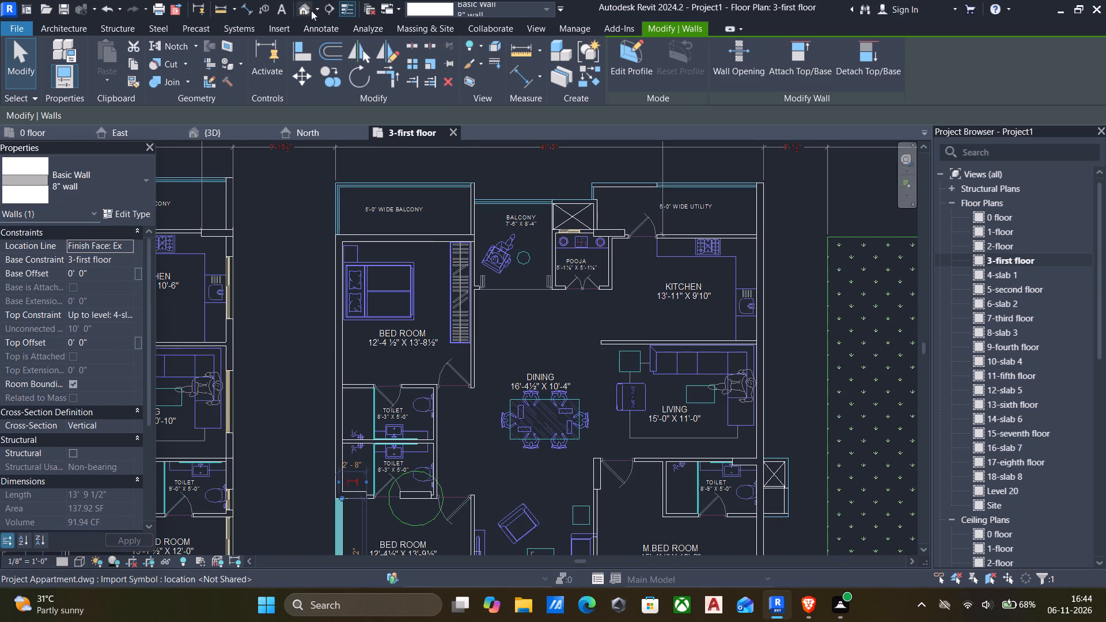
Examine the building's modelled walls, columns and slabs from several sides in the 3D view.
click(308, 10)
scroll(448, 205, down, 13)
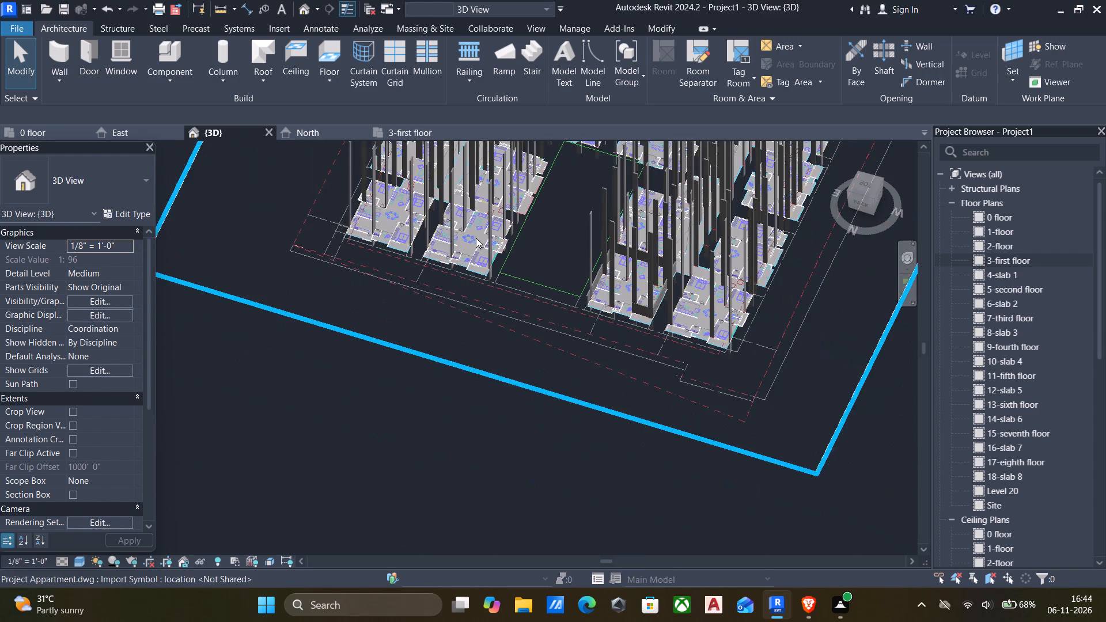
scroll(477, 240, down, 4)
scroll(460, 198, up, 1)
shift+middle_drag(586, 248, 537, 231)
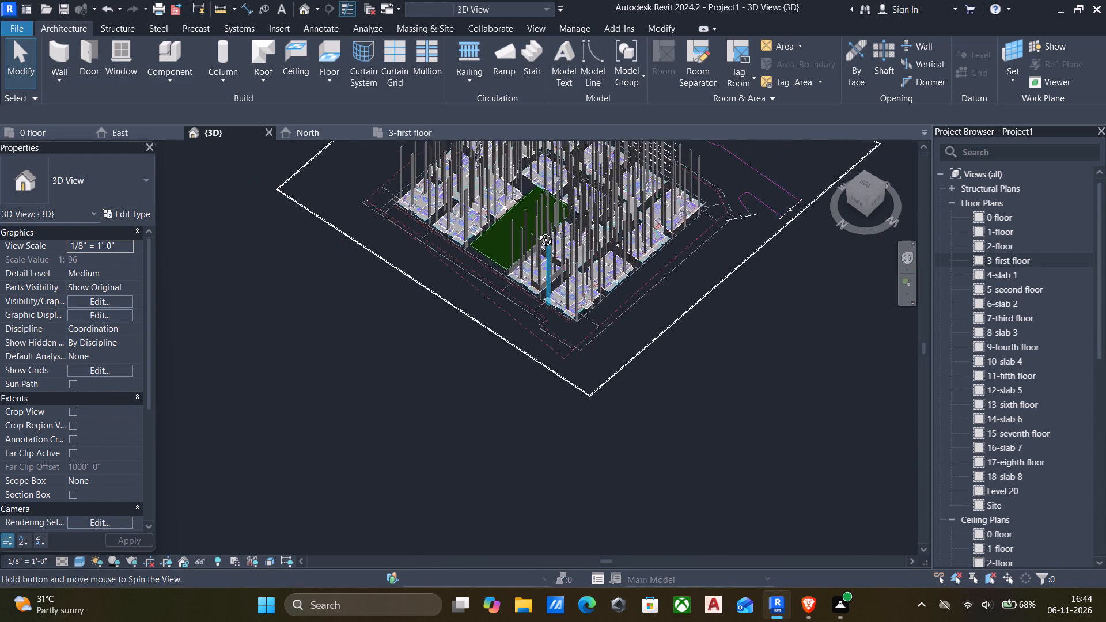
shift+middle_drag(537, 231, 513, 204)
scroll(554, 243, down, 7)
shift+middle_drag(494, 310, 622, 267)
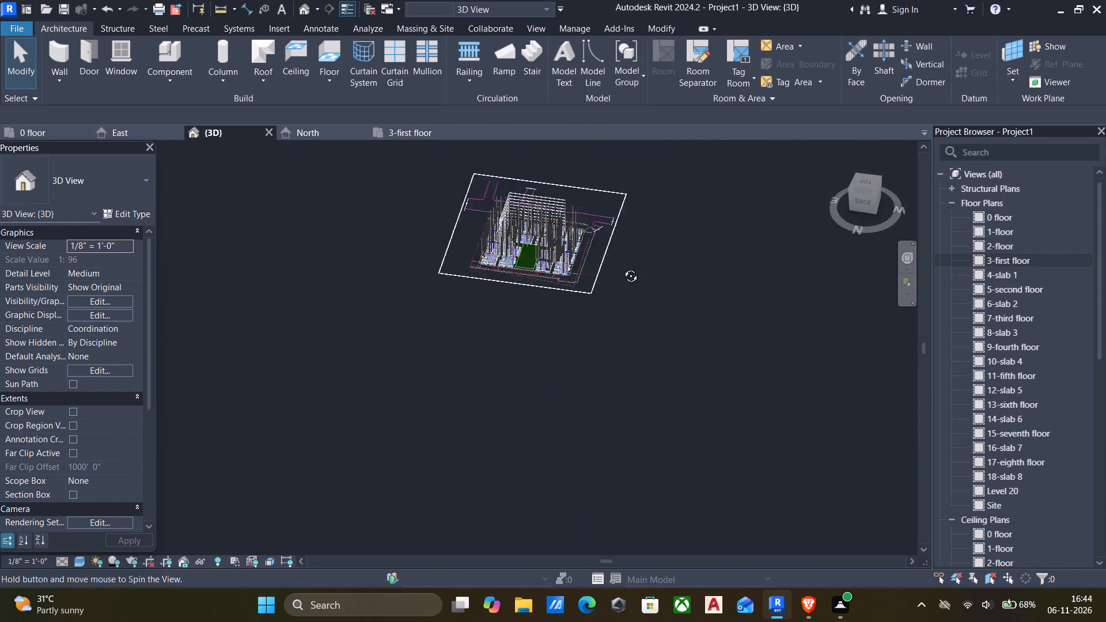
shift+middle_drag(622, 267, 628, 263)
scroll(425, 246, up, 7)
scroll(454, 252, down, 3)
shift+middle_drag(480, 255, 585, 227)
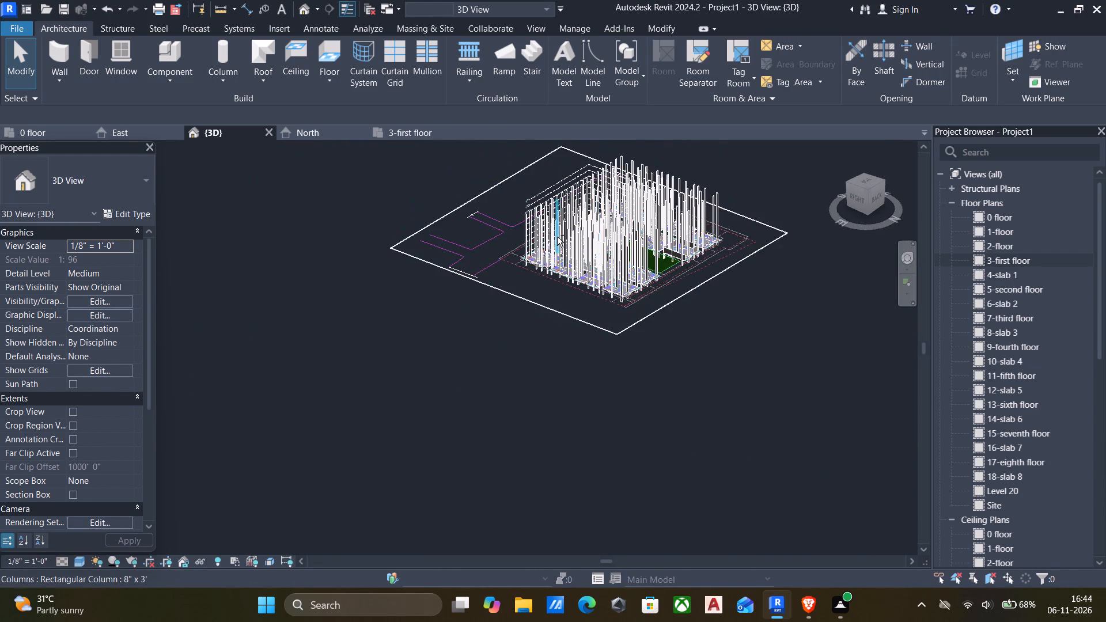
shift+middle_drag(557, 237, 734, 224)
scroll(559, 286, up, 6)
scroll(480, 286, down, 6)
scroll(609, 267, up, 1)
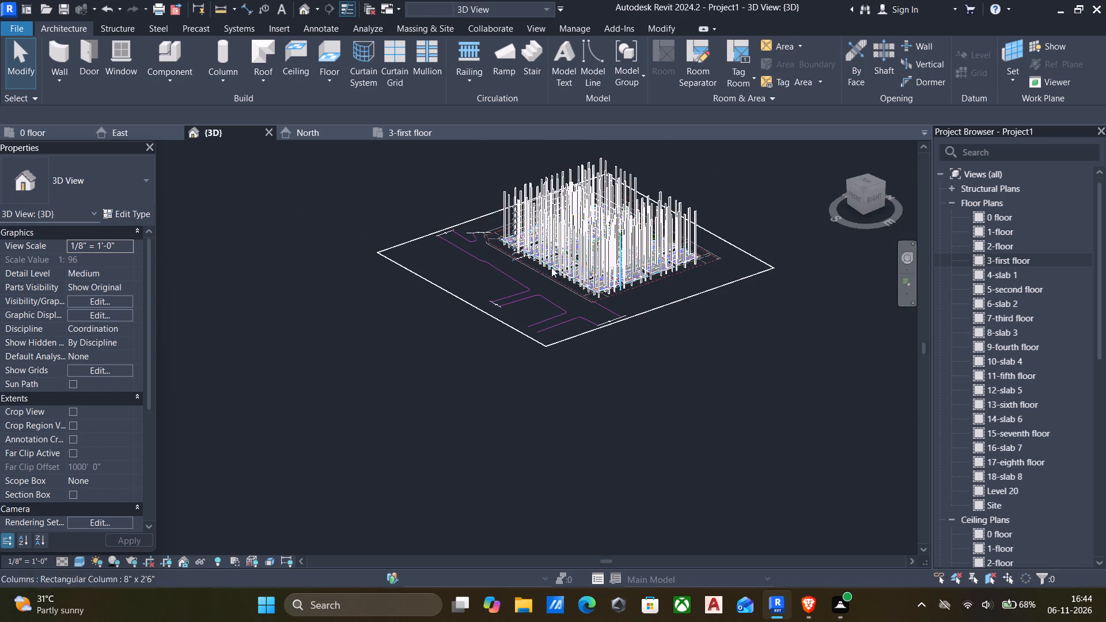
shift+middle_drag(444, 271, 582, 287)
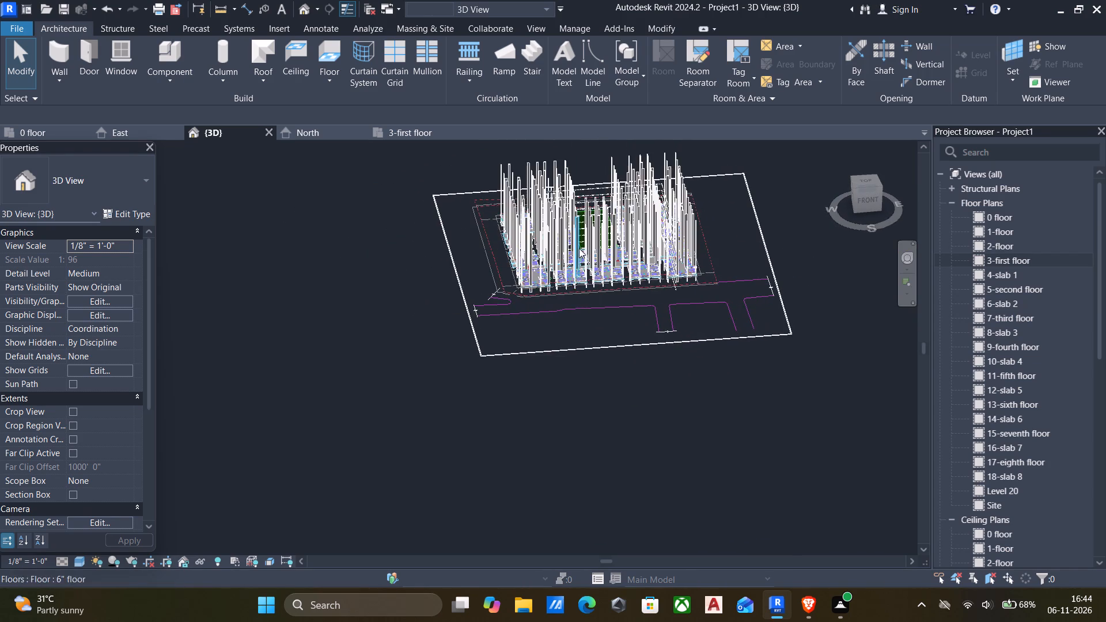
scroll(618, 246, up, 6)
scroll(650, 263, down, 5)
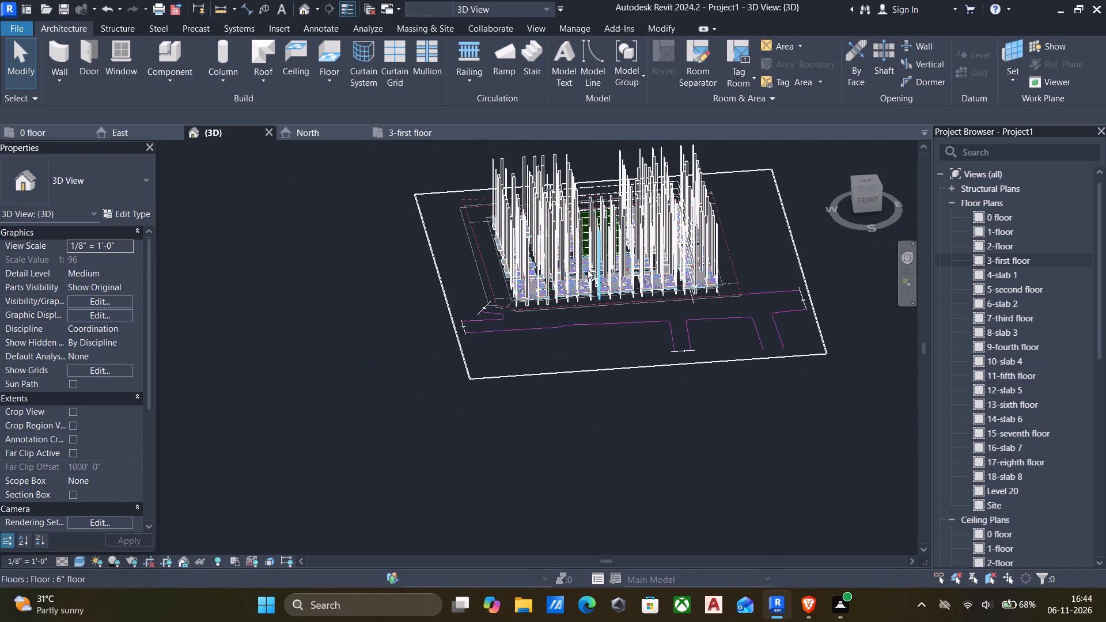
scroll(690, 366, down, 2)
shift+middle_drag(680, 386, 515, 383)
shift+scroll(637, 398, down, 1)
scroll(521, 378, up, 7)
scroll(690, 295, up, 6)
scroll(686, 313, down, 3)
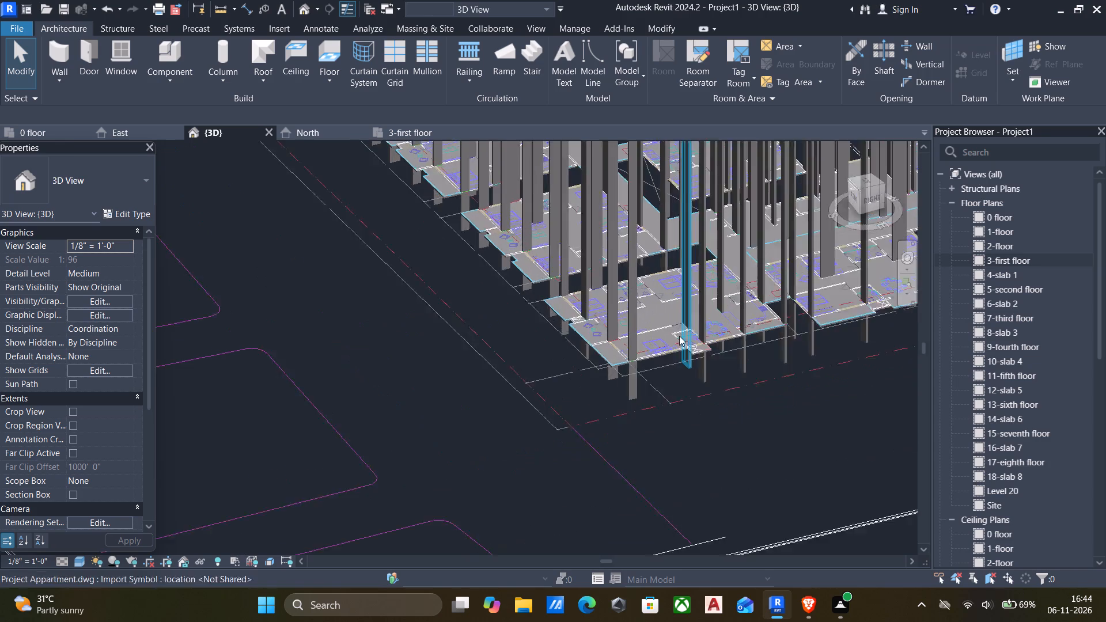
scroll(679, 336, down, 3)
scroll(661, 381, down, 5)
shift+middle_drag(506, 396, 488, 390)
shift+scroll(563, 403, down, 3)
shift+middle_drag(559, 405, 417, 400)
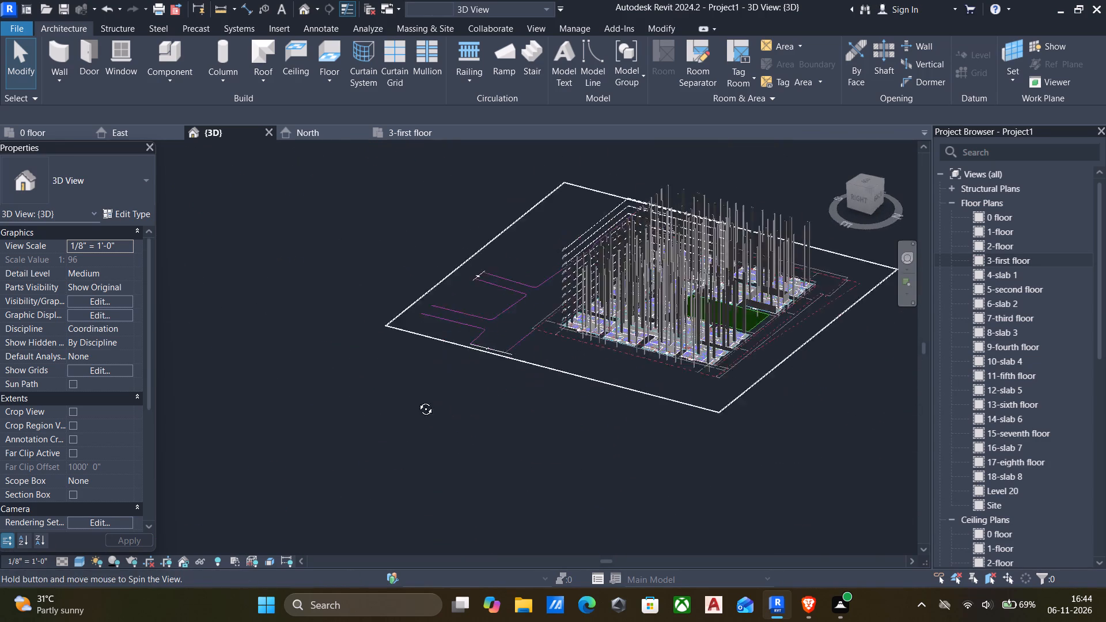
shift+middle_drag(417, 400, 344, 393)
scroll(961, 284, up, 7)
scroll(671, 356, up, 5)
scroll(721, 273, up, 5)
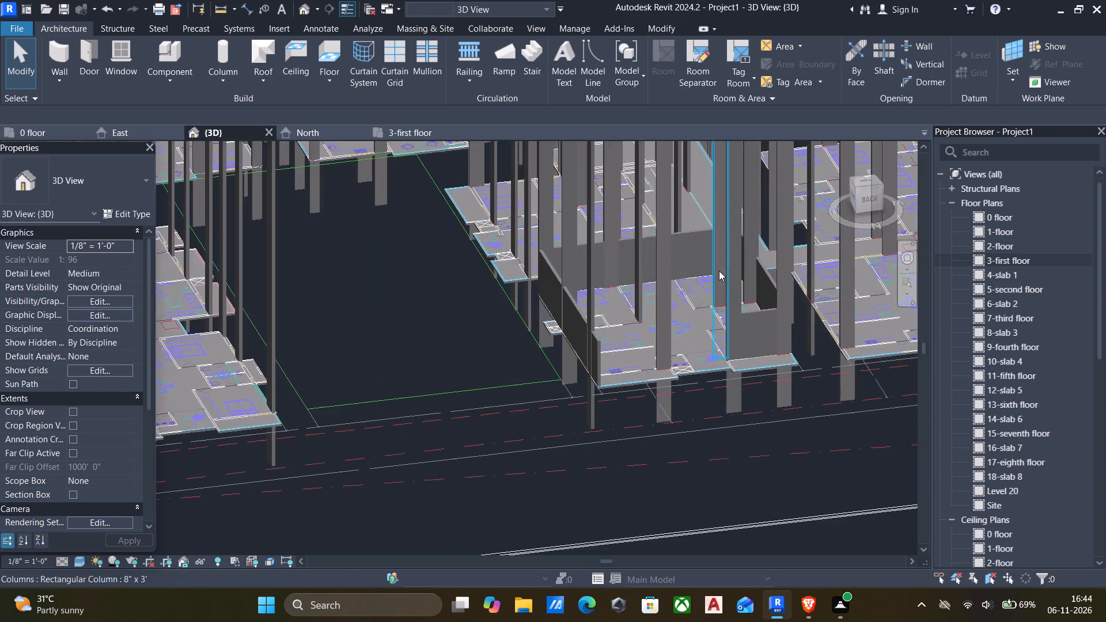
scroll(638, 324, down, 6)
shift+middle_drag(634, 339, 597, 416)
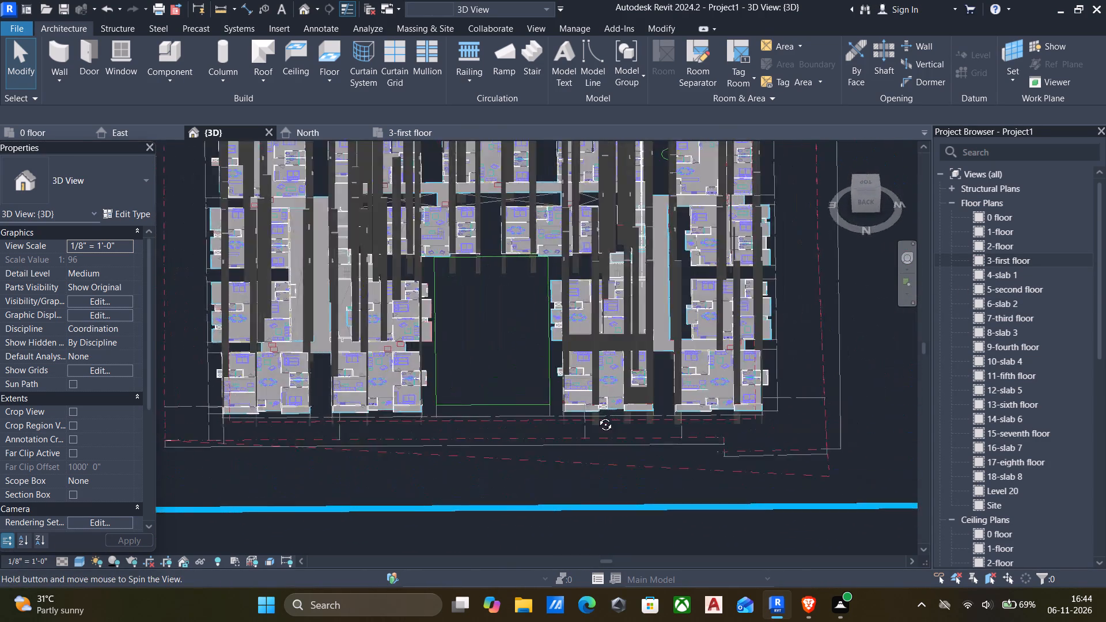
shift+middle_drag(597, 416, 647, 452)
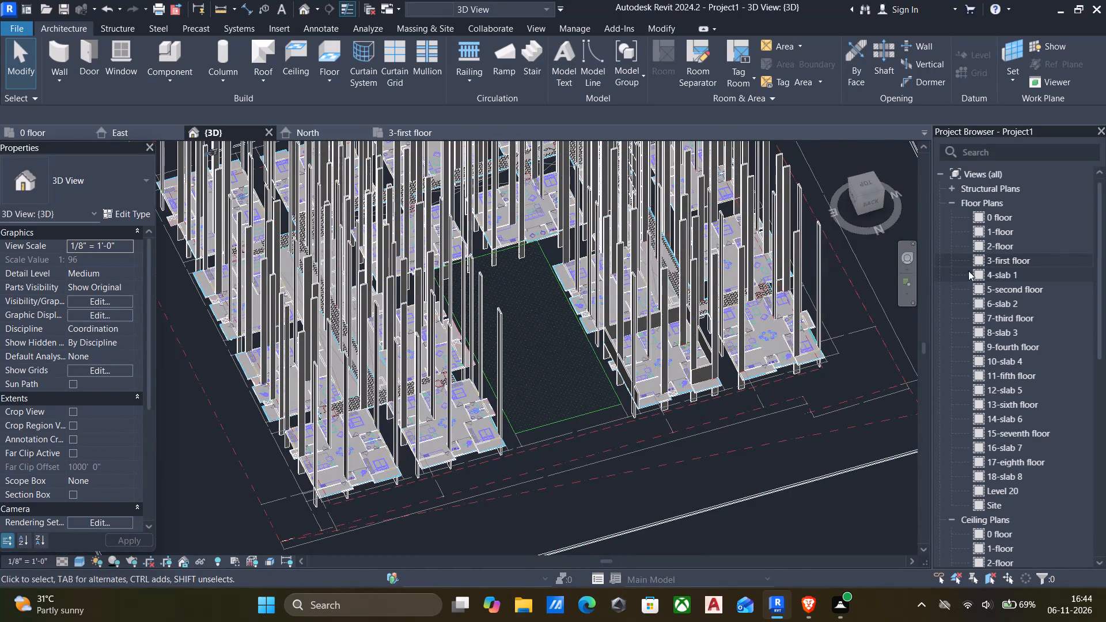
Return to the 3-first floor plan and examine the walls and columns around unit 15's bedroom, balcony, pooja, kitchen and toilets.
double_click(975, 260)
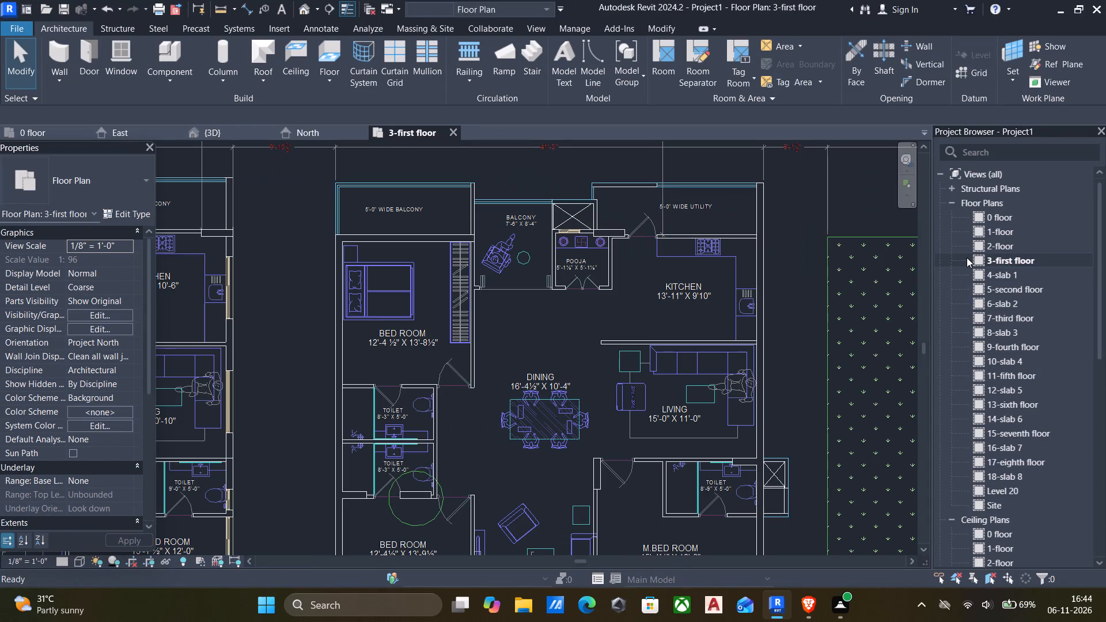
scroll(671, 279, down, 3)
scroll(555, 246, up, 2)
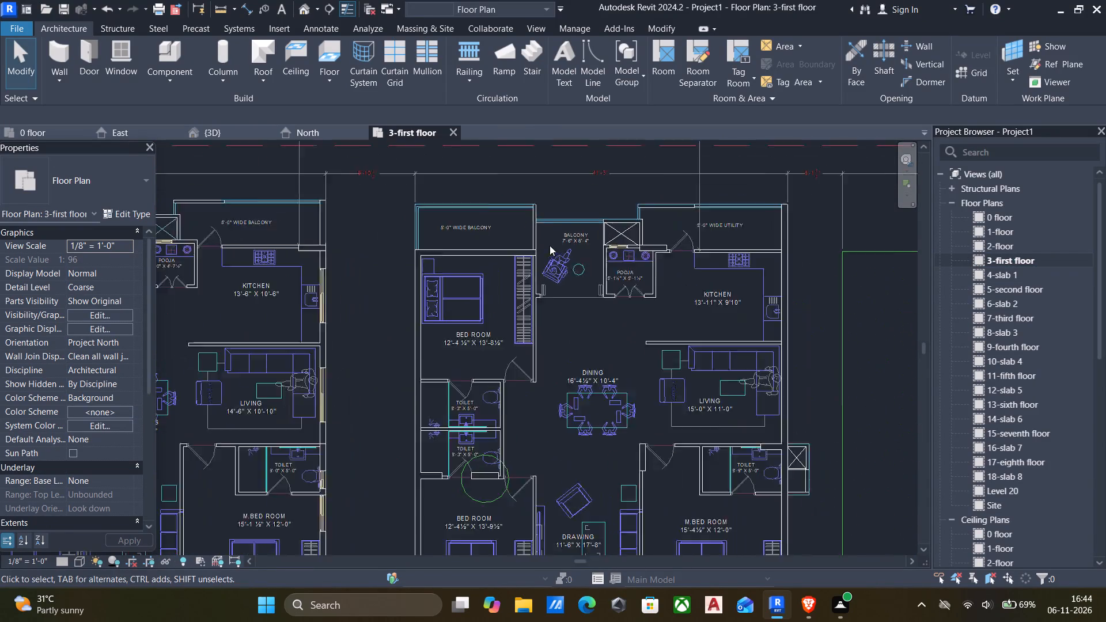
scroll(550, 245, up, 7)
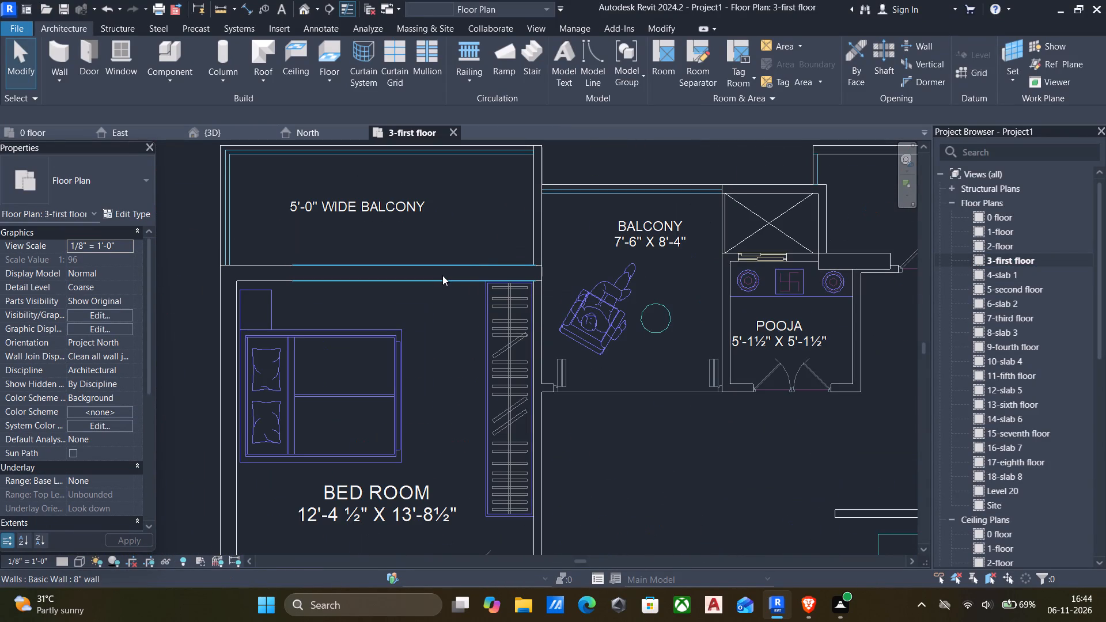
scroll(531, 275, down, 5)
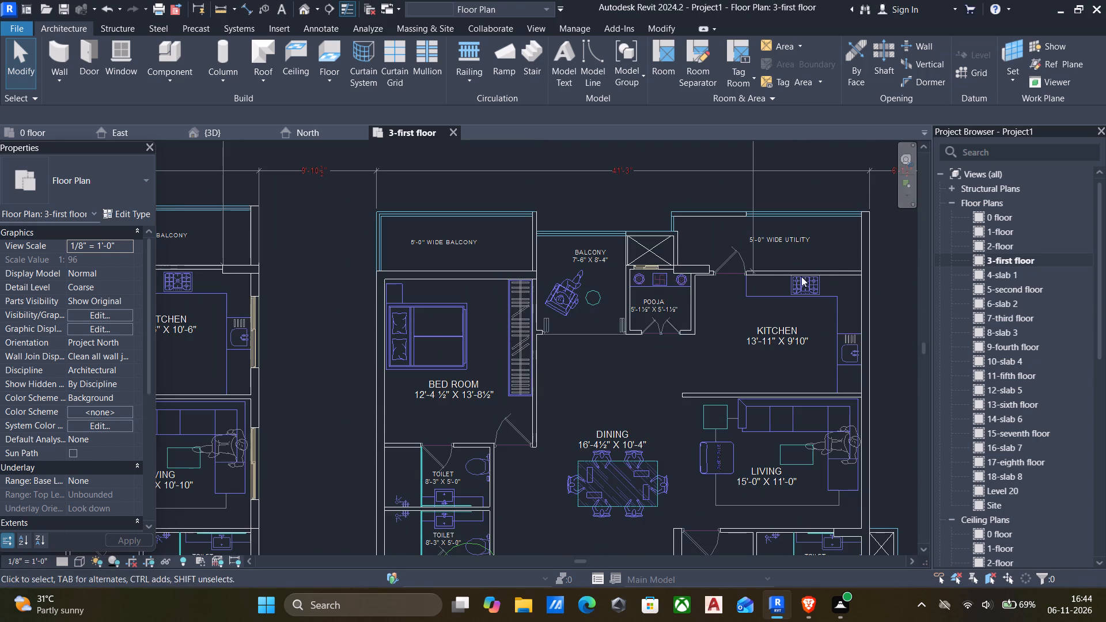
click(680, 269)
scroll(699, 318, down, 2)
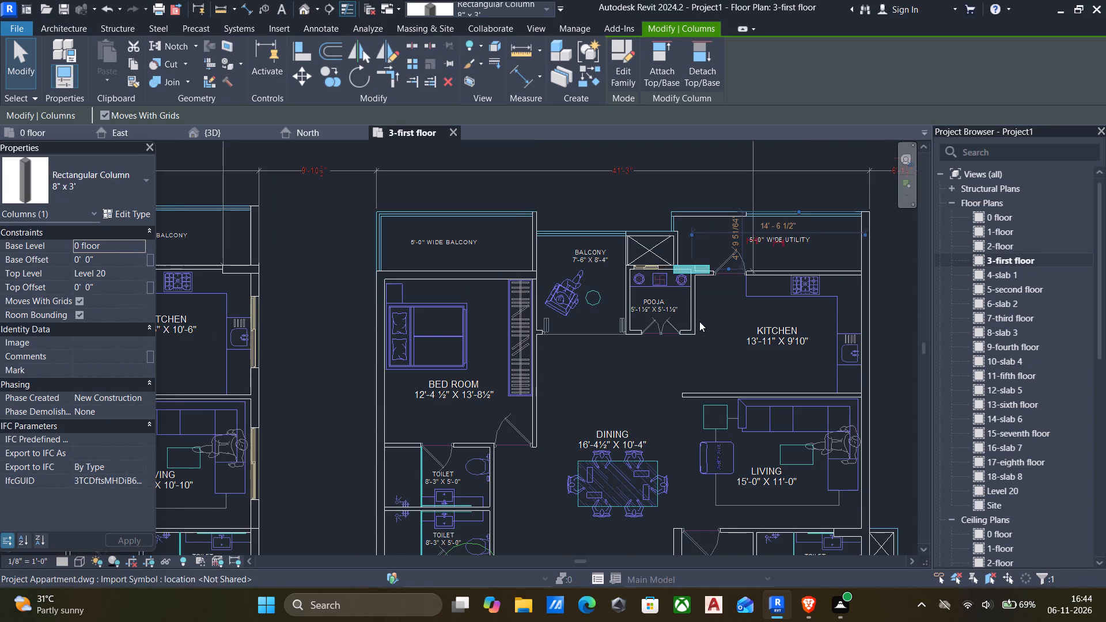
scroll(699, 321, down, 4)
scroll(674, 370, up, 3)
scroll(642, 401, down, 3)
scroll(611, 381, up, 9)
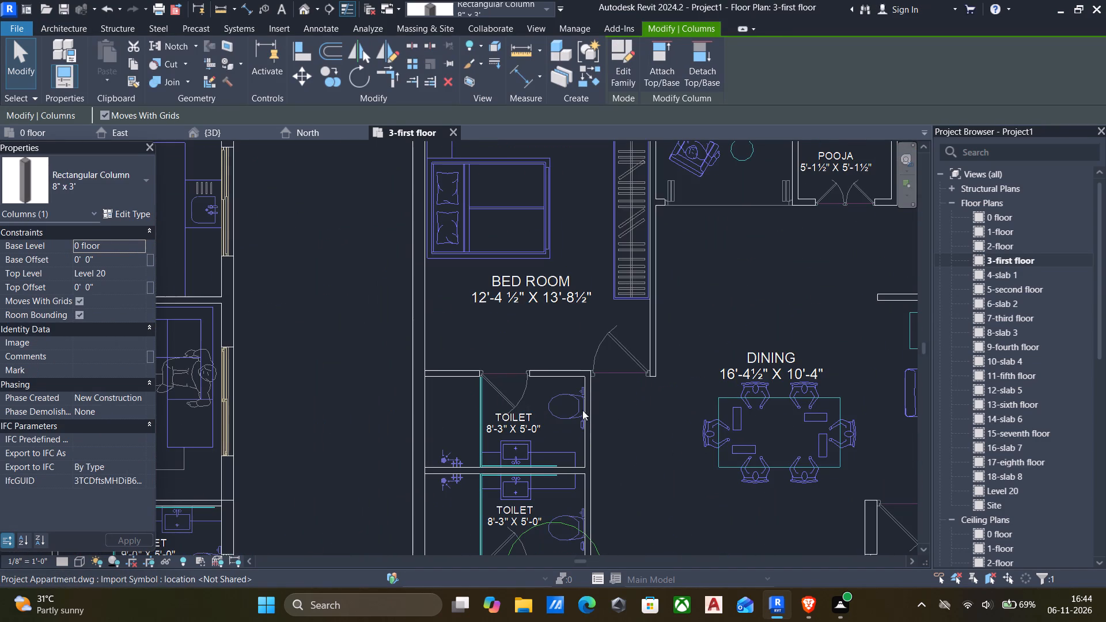
key(Escape)
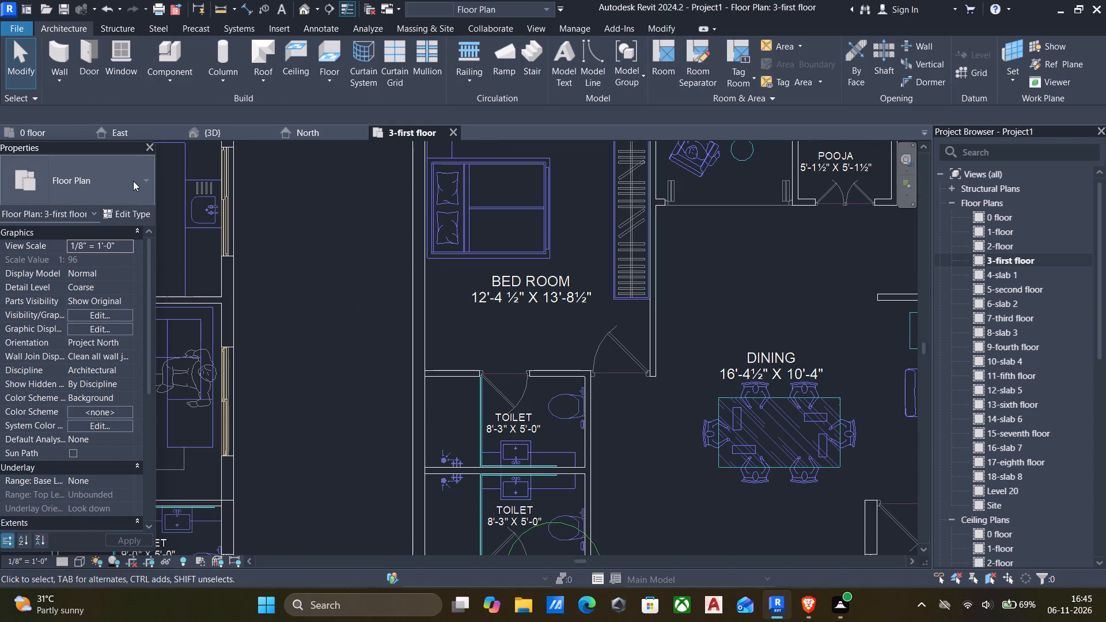
Draw a 4" wall about 12'-8½" long between the 12'-4½" x 13'-8½" bedroom and its toilet, across both door openings.
text(wa)
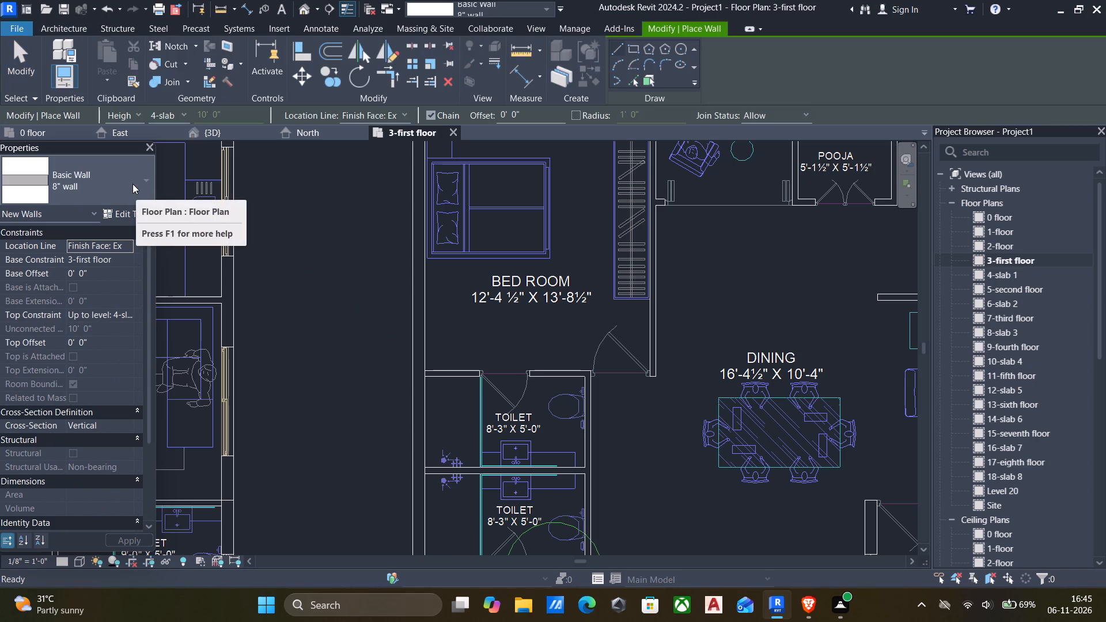
click(132, 184)
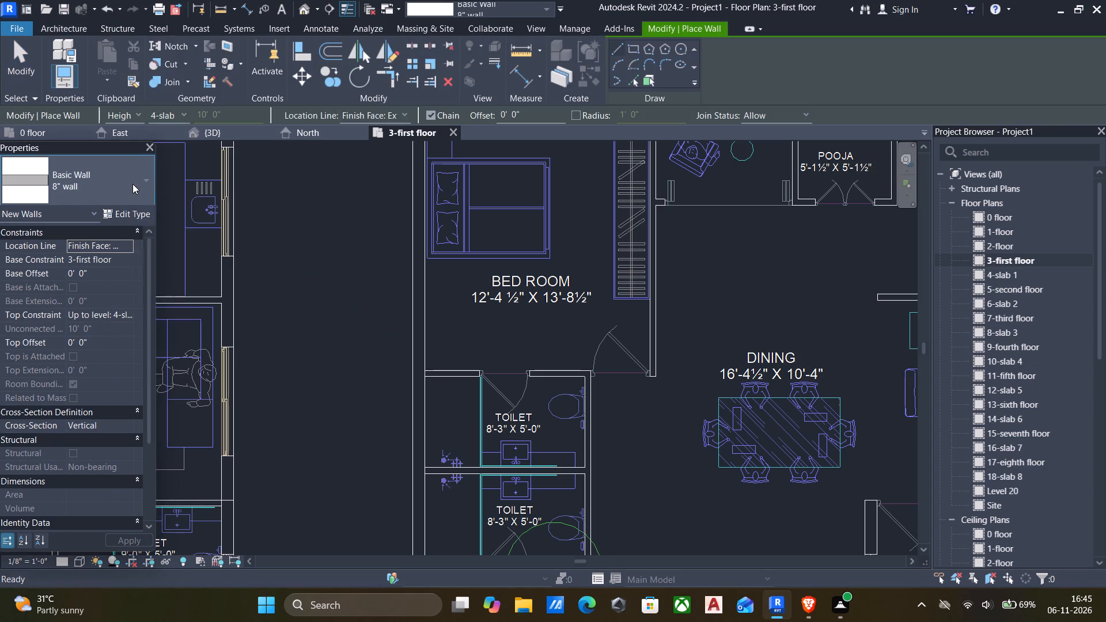
scroll(75, 267, down, 1)
scroll(75, 272, up, 9)
click(61, 253)
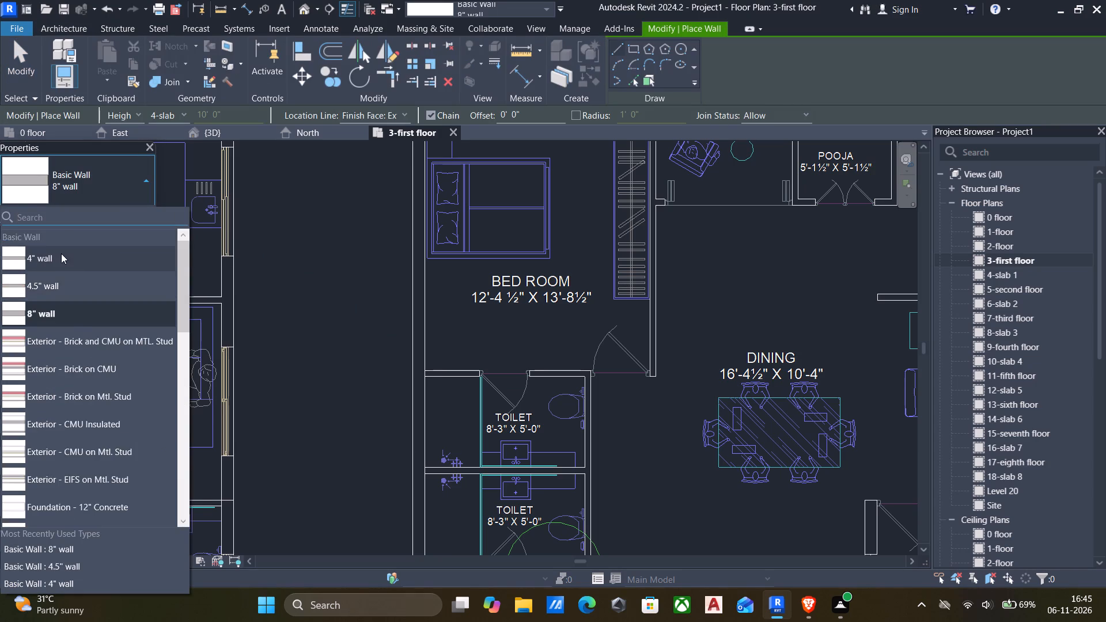
scroll(402, 301, up, 10)
scroll(472, 437, down, 4)
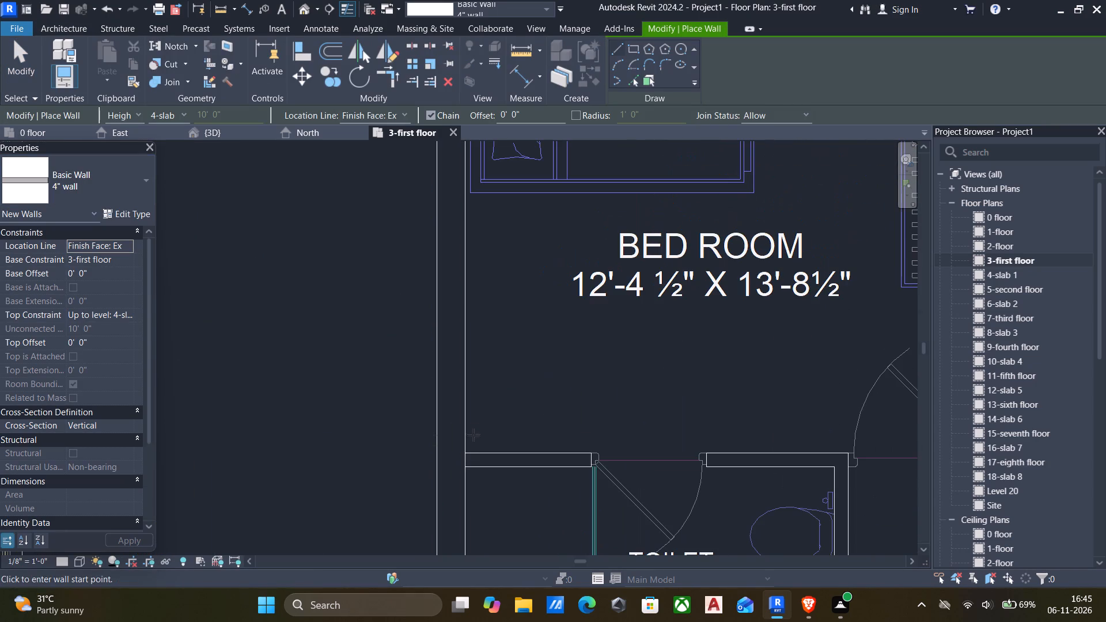
click(468, 456)
scroll(527, 461, down, 6)
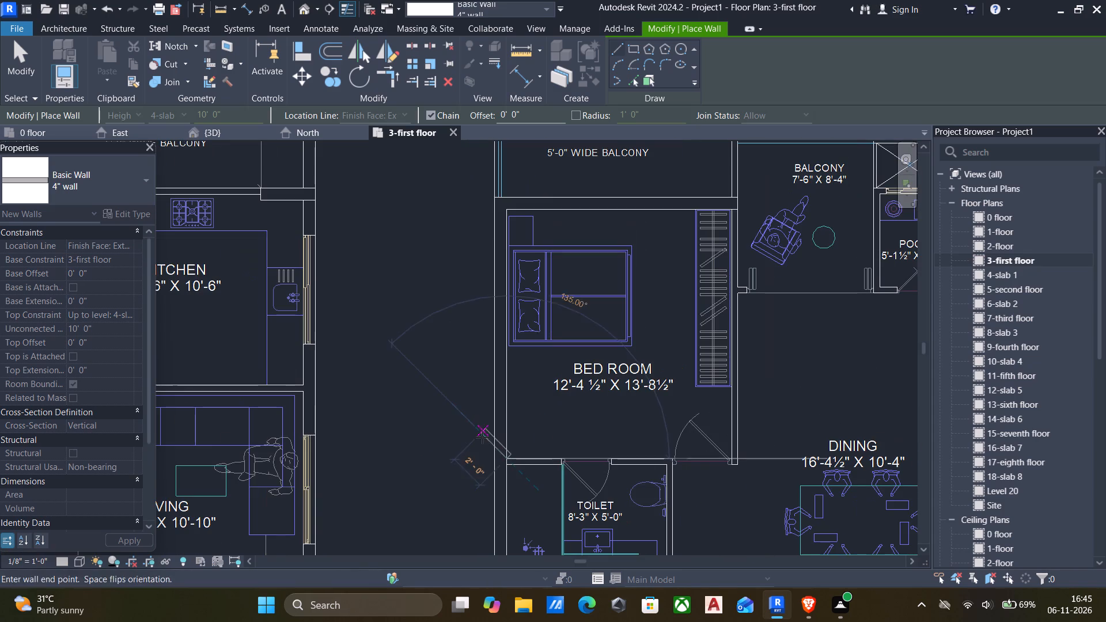
scroll(742, 461, up, 5)
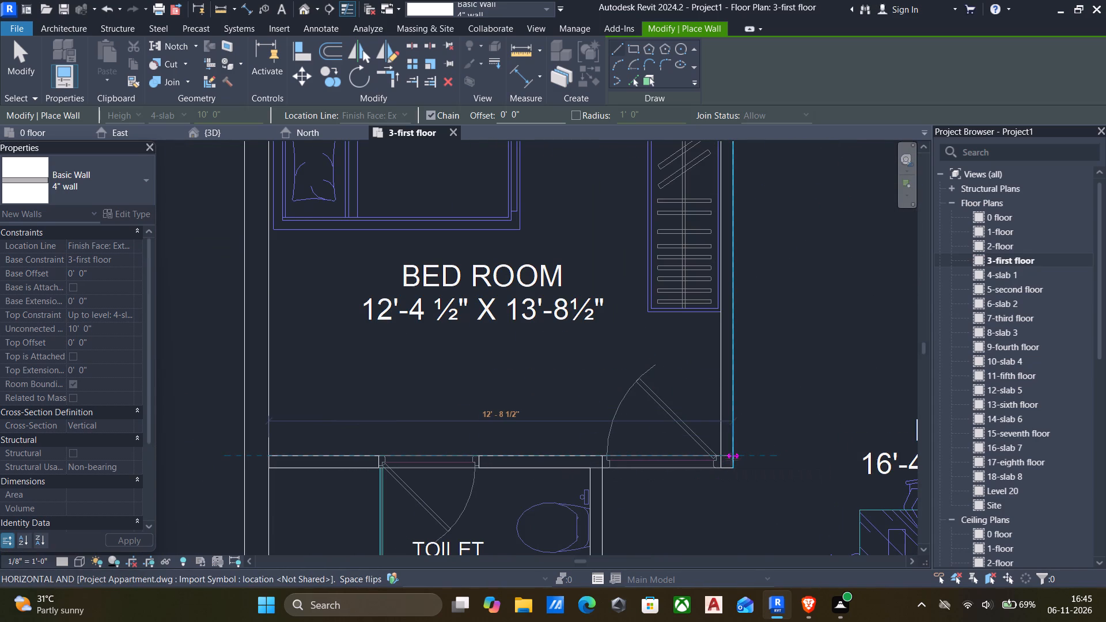
click(732, 459)
Continue the 4" wall along the bedroom's dining and wardrobe side up to just short of the balcony-side column, flipped to match the plan.
scroll(659, 456, down, 5)
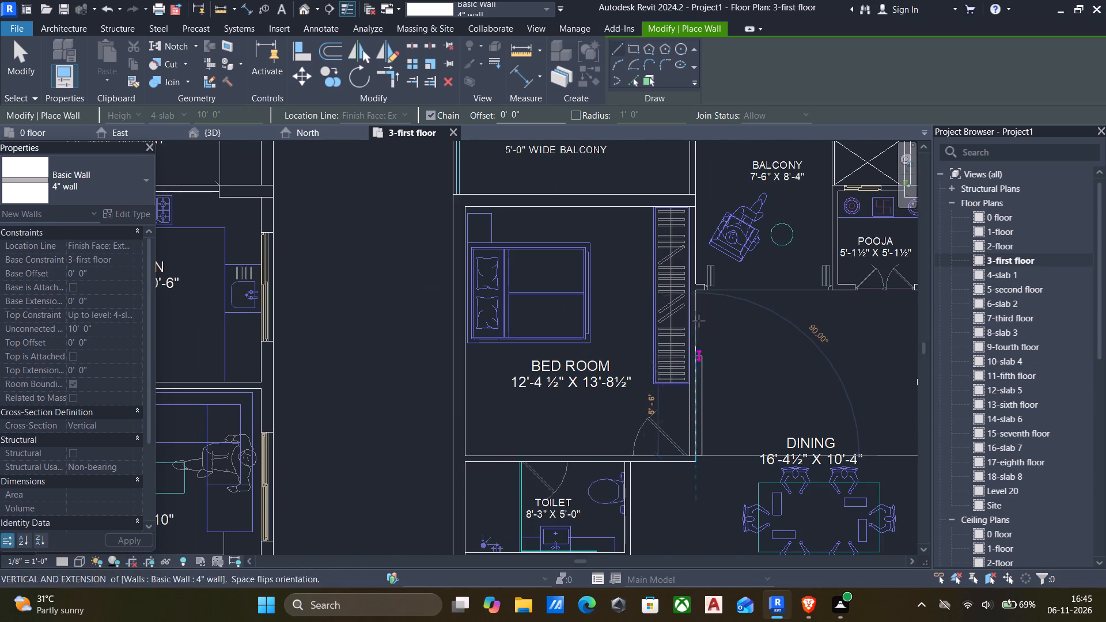
key(space)
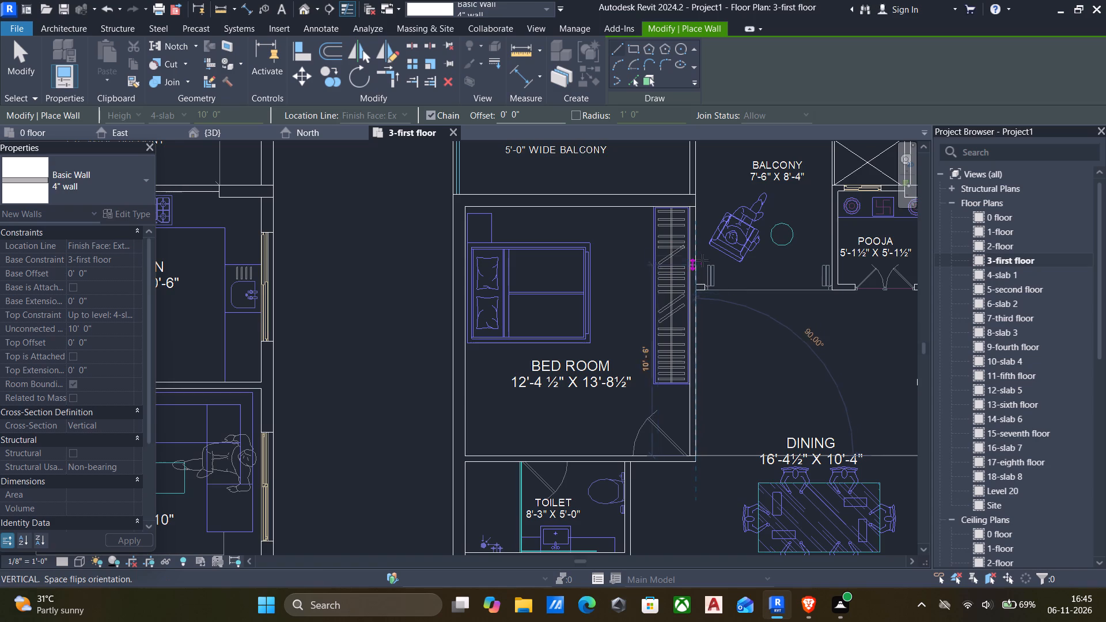
scroll(693, 252, up, 4)
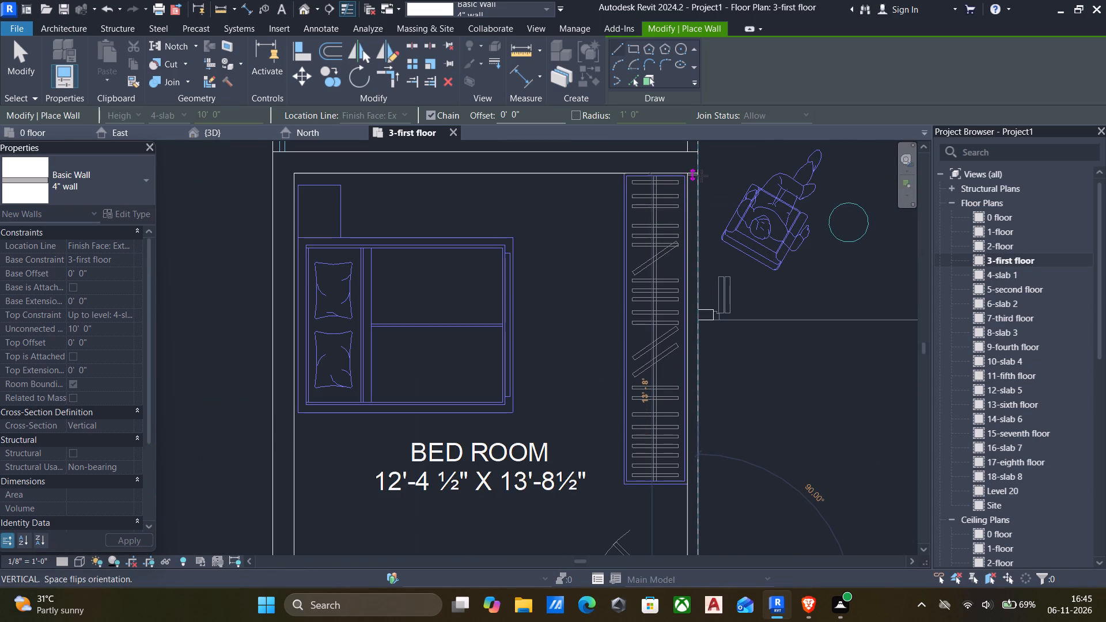
scroll(702, 176, up, 5)
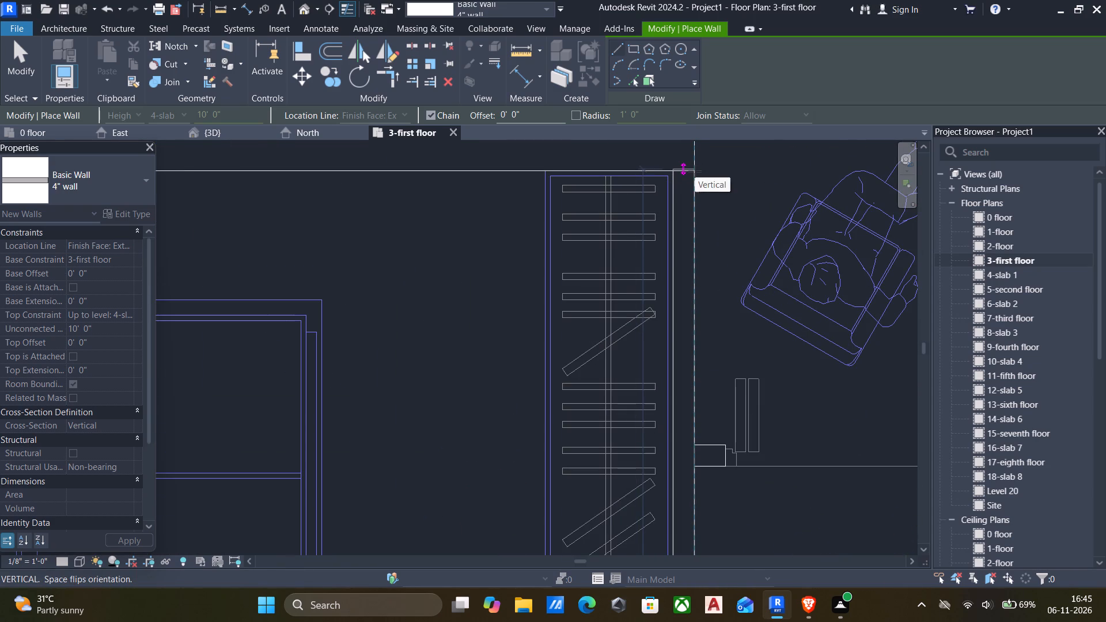
click(695, 183)
key(Escape)
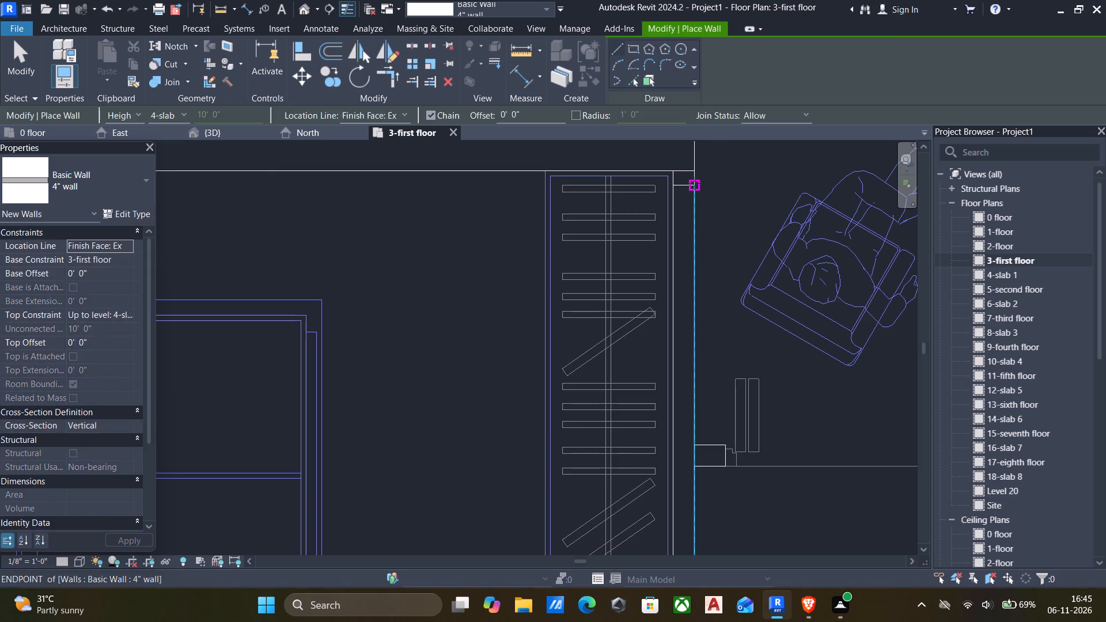
key(Escape)
Align the end of the bedroom's wardrobe-side 4" wall with the face of the 8" x 3' column.
scroll(695, 183, down, 1)
text(al)
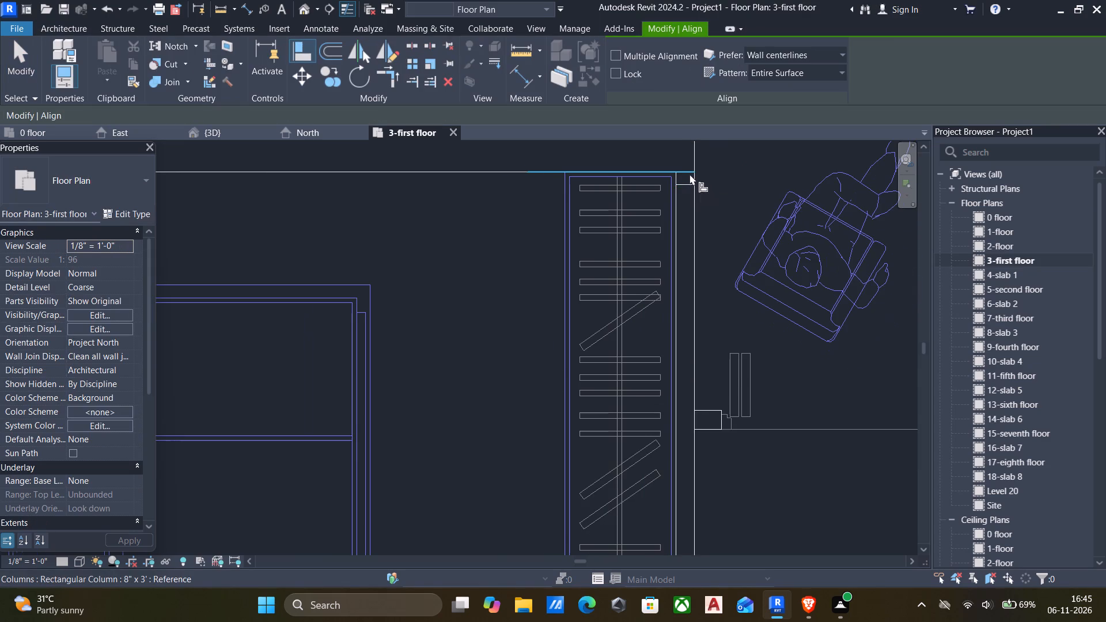
scroll(690, 174, up, 3)
click(688, 173)
click(691, 191)
scroll(691, 192, down, 8)
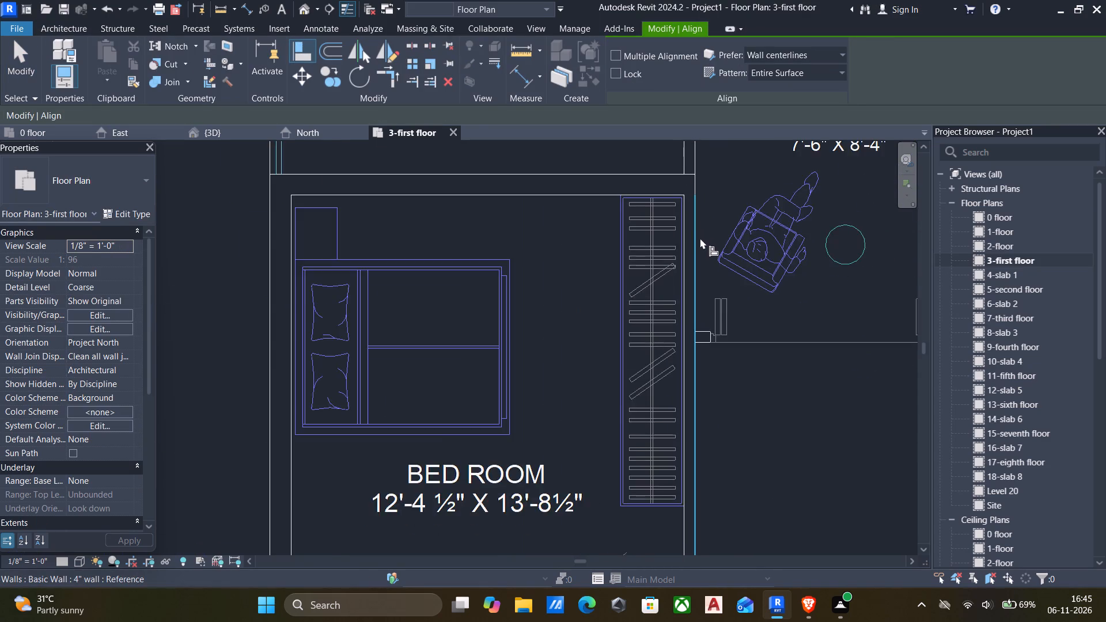
scroll(700, 238, down, 4)
scroll(676, 438, up, 20)
scroll(676, 438, up, 5)
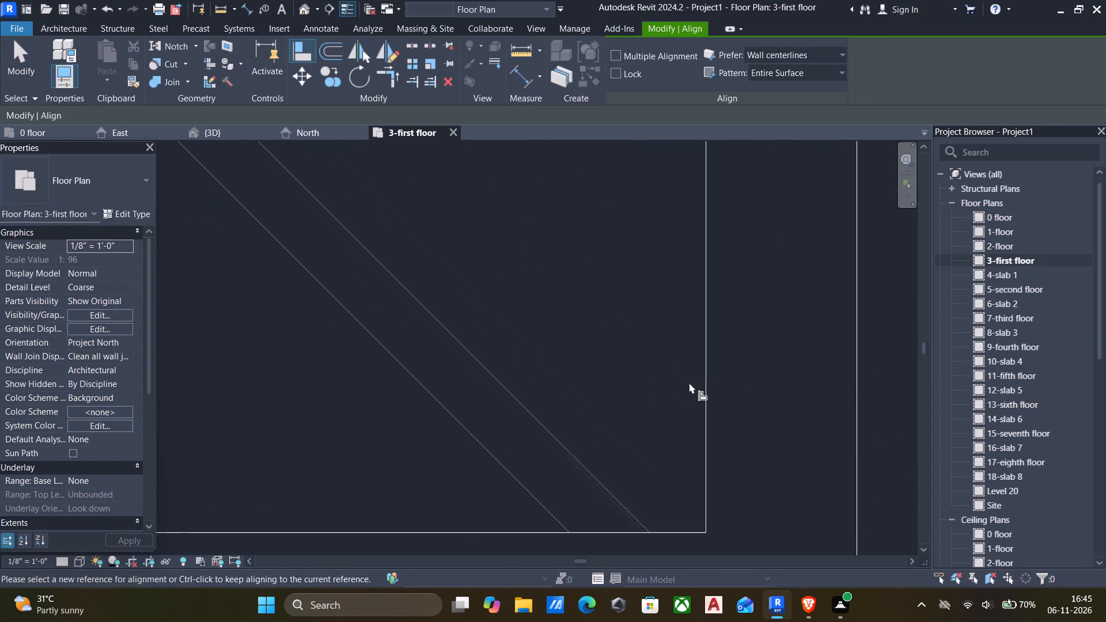
scroll(689, 382, up, 8)
scroll(717, 422, down, 20)
scroll(717, 422, down, 7)
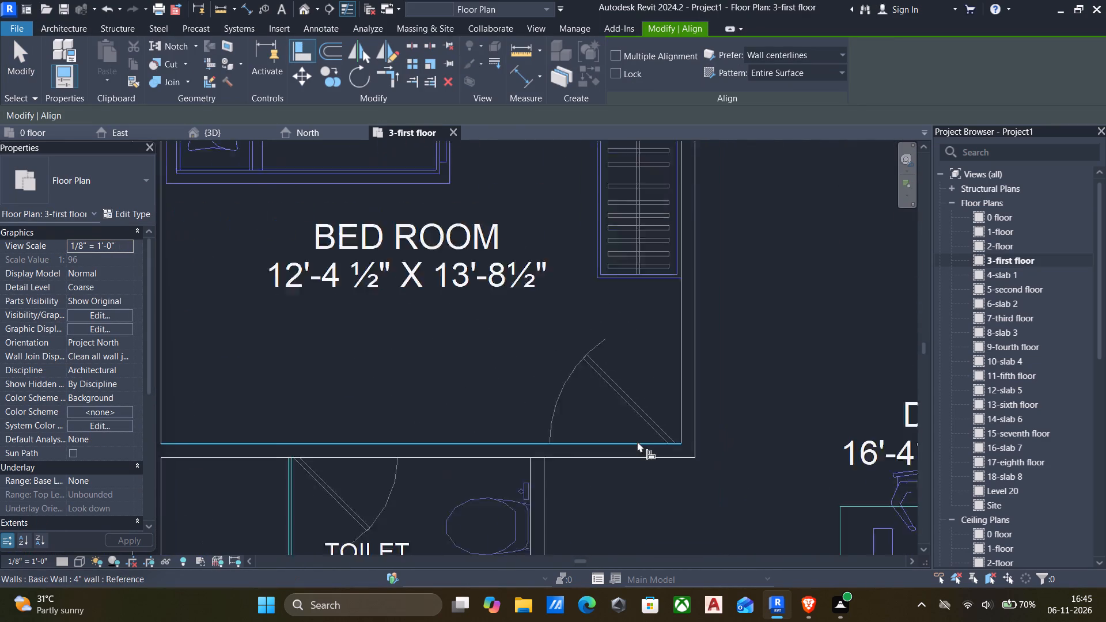
scroll(637, 441, down, 14)
key(Escape)
scroll(698, 384, up, 4)
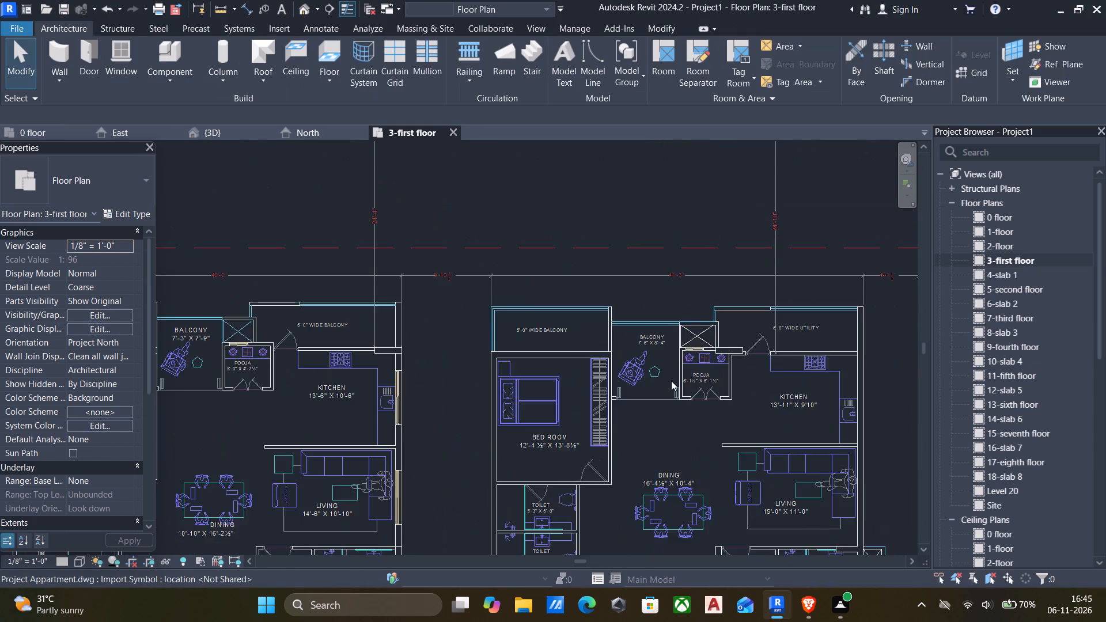
key(Escape)
scroll(633, 365, up, 6)
key(Escape)
Draw a matching 4" wall between the 7'-6" x 8'-4" balcony and the pooja, from the shaft corner to the pooja's front corner.
click(590, 362)
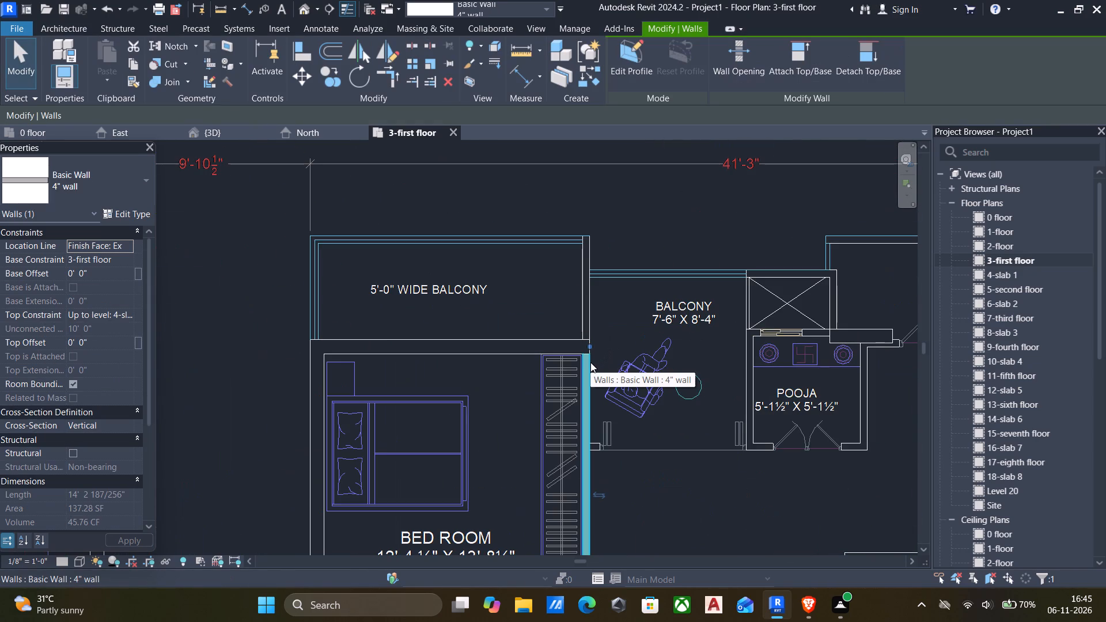
text(cs)
scroll(757, 299, up, 6)
scroll(755, 369, up, 5)
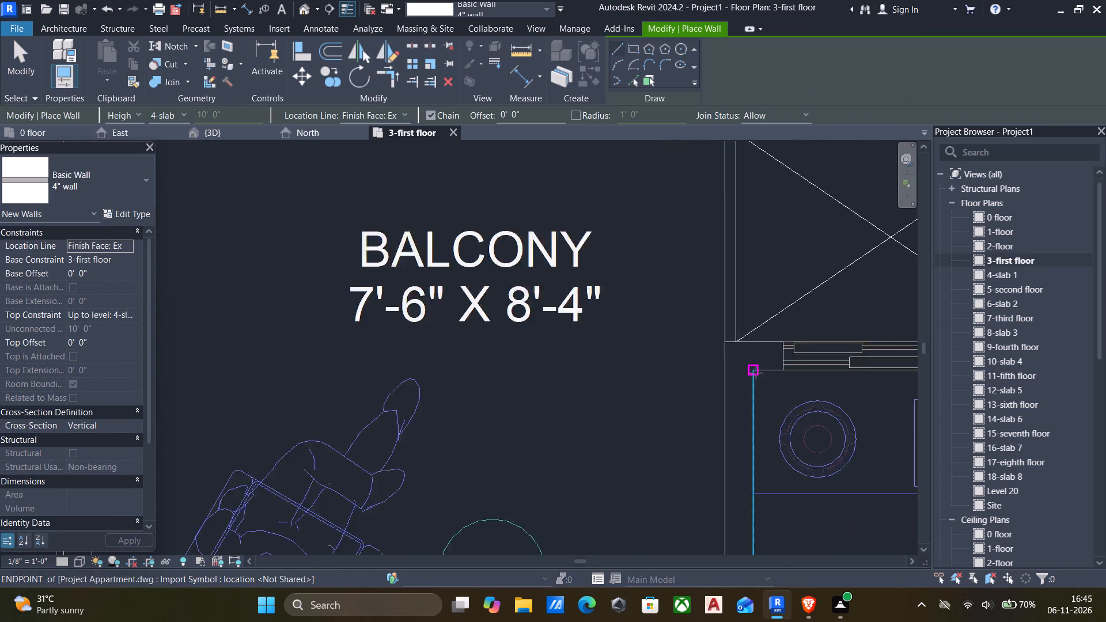
scroll(737, 362, down, 6)
scroll(694, 342, down, 7)
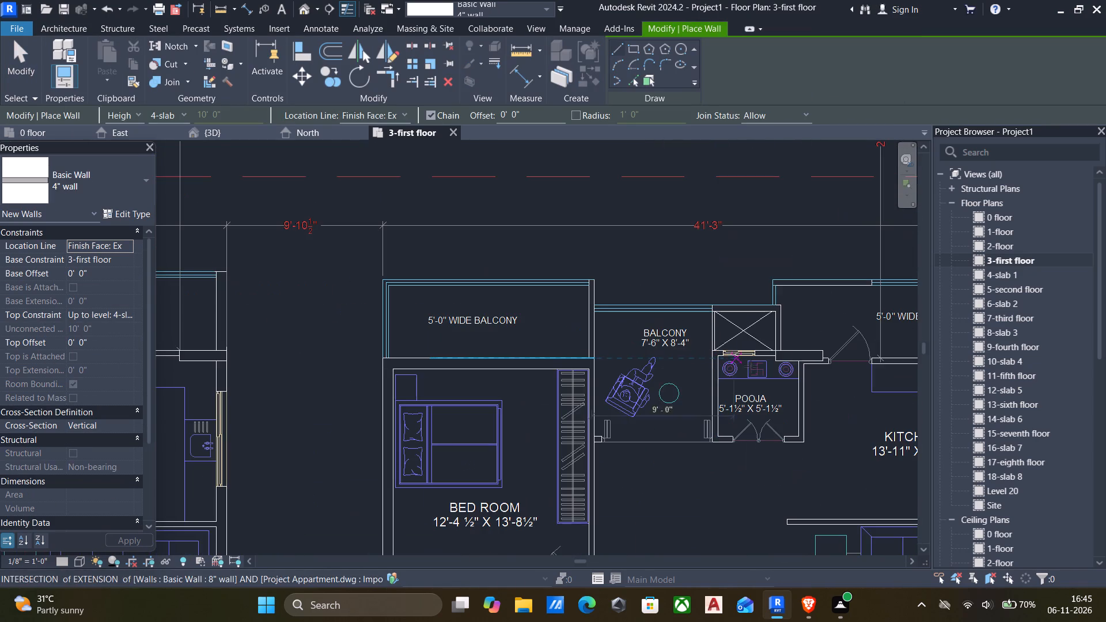
scroll(717, 380, up, 5)
click(709, 318)
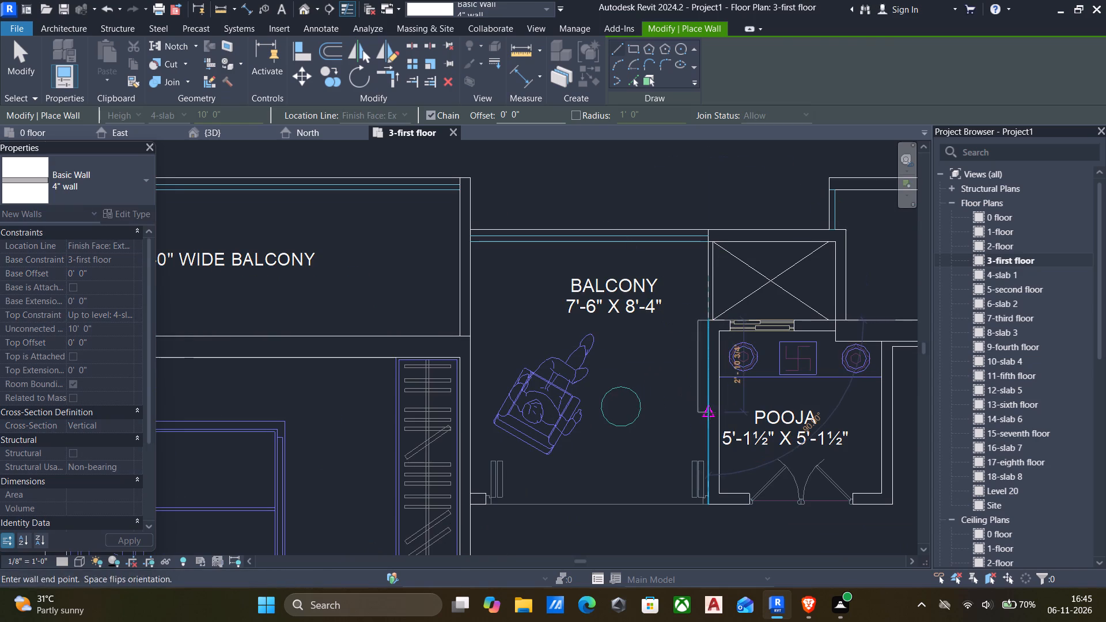
key(space)
scroll(710, 414, up, 8)
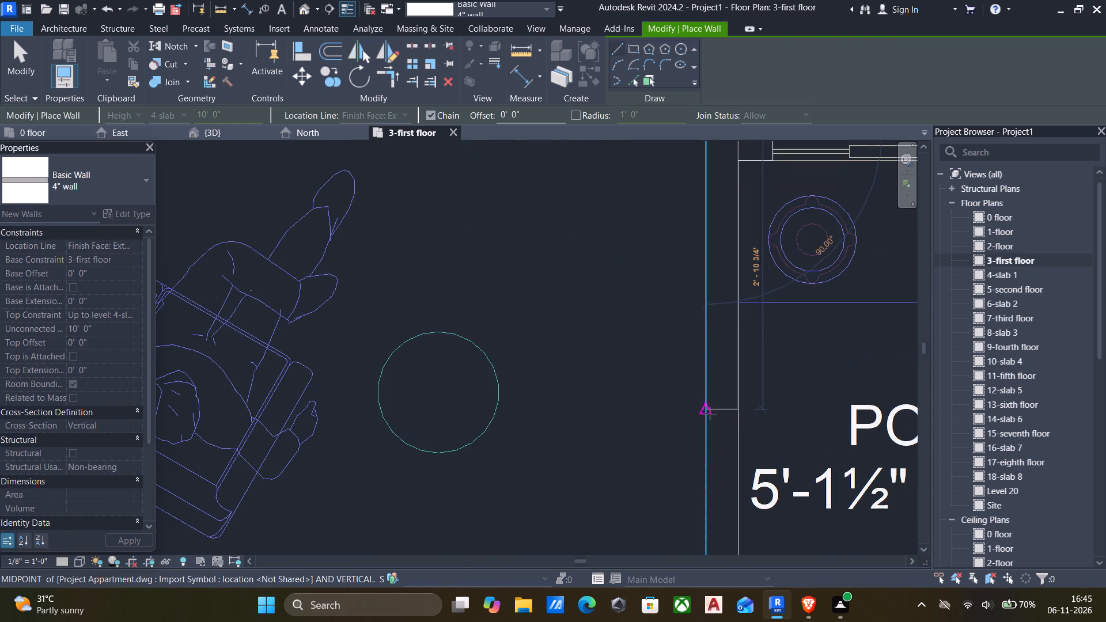
scroll(710, 414, down, 12)
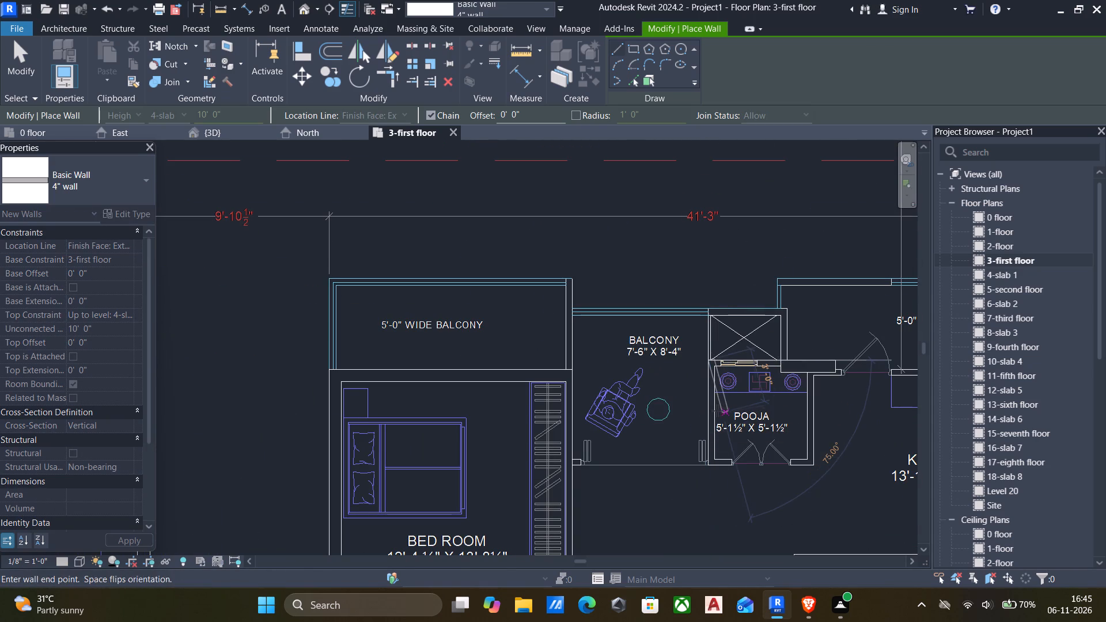
scroll(698, 469, up, 9)
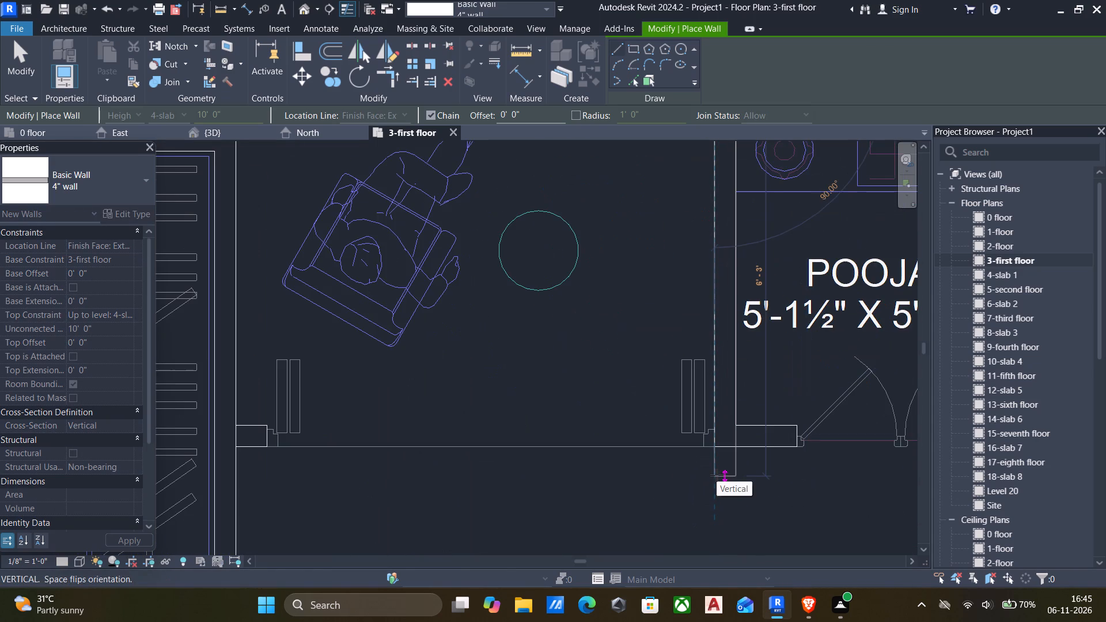
scroll(717, 476, up, 4)
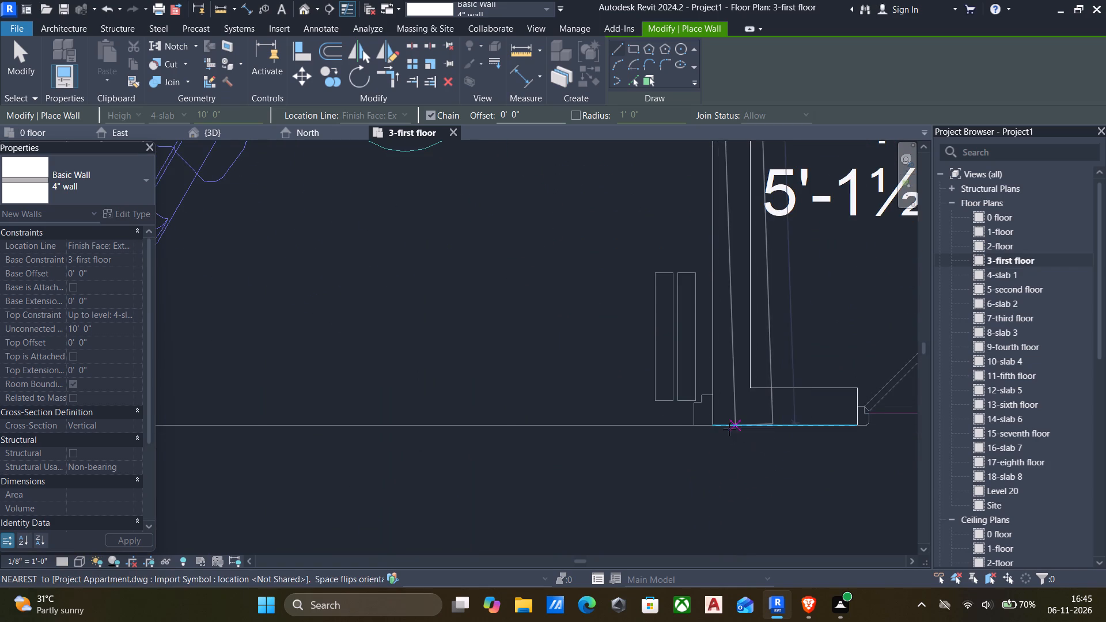
click(718, 427)
Continue the 4" wall across the pooja's door side and along its kitchen side for about 5'-1½" to the 8" x 3' column.
scroll(717, 428, down, 6)
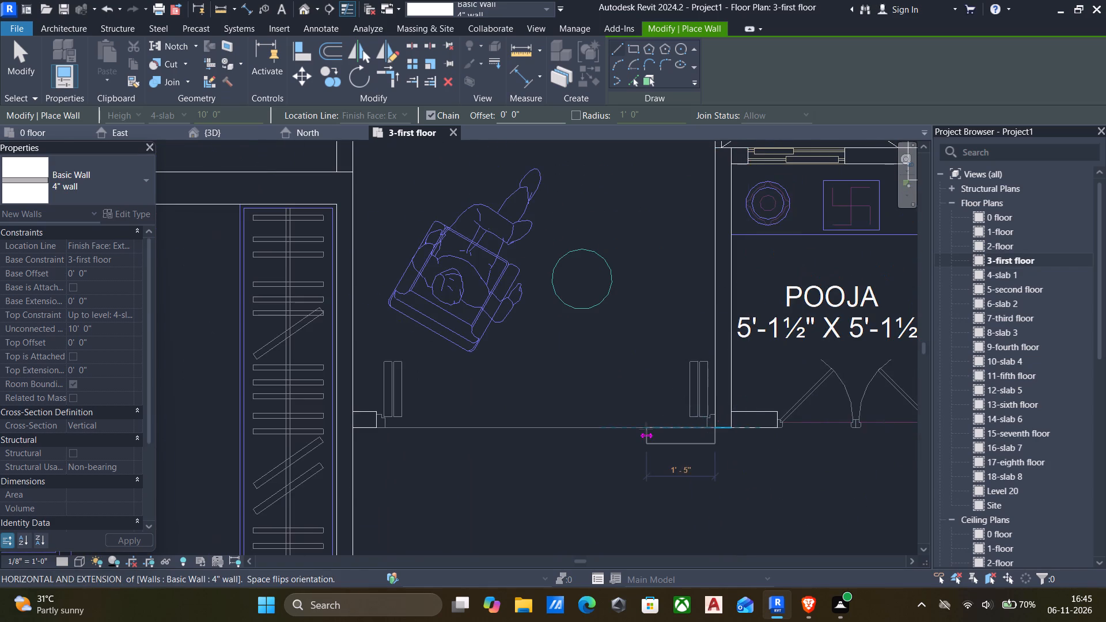
scroll(657, 433, down, 5)
scroll(839, 423, up, 4)
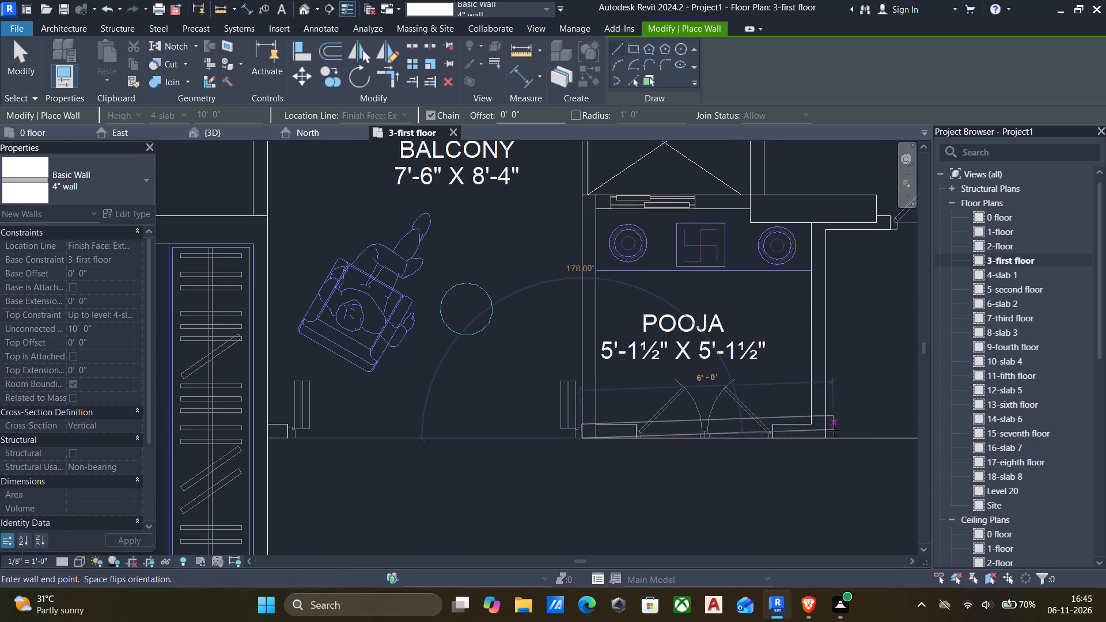
click(831, 434)
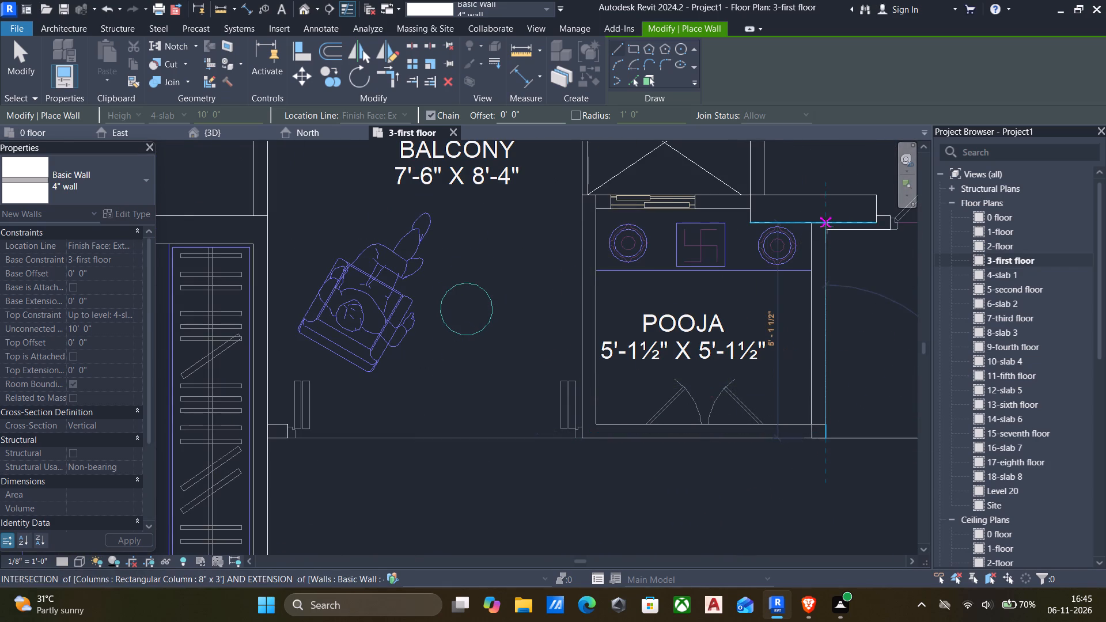
scroll(827, 226, up, 10)
click(830, 213)
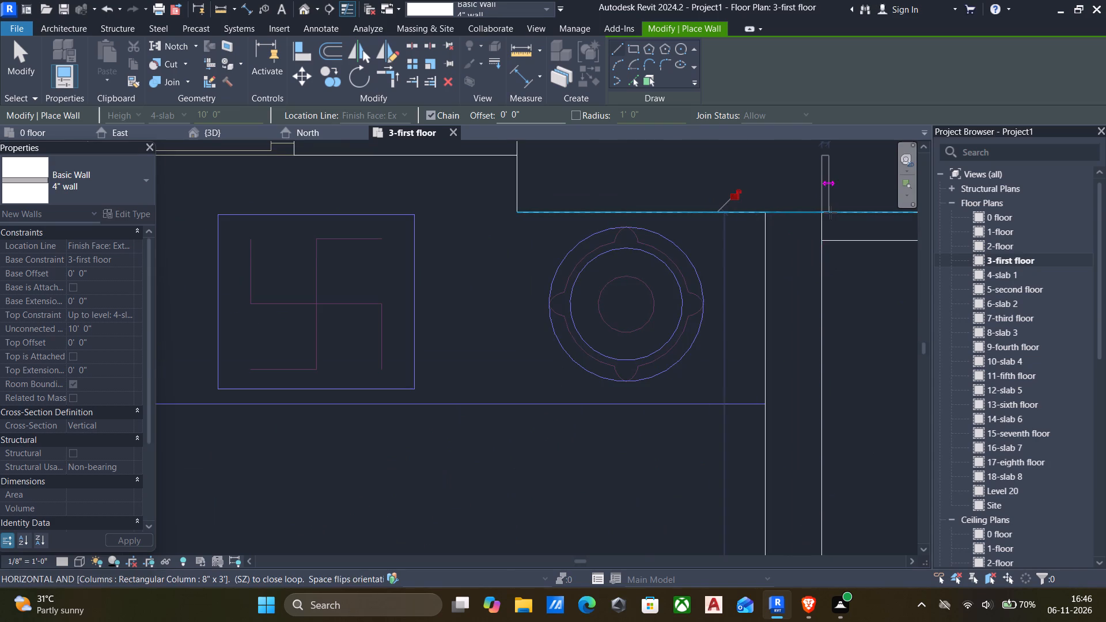
scroll(830, 213, down, 7)
key(Escape)
scroll(827, 231, down, 6)
key(Escape)
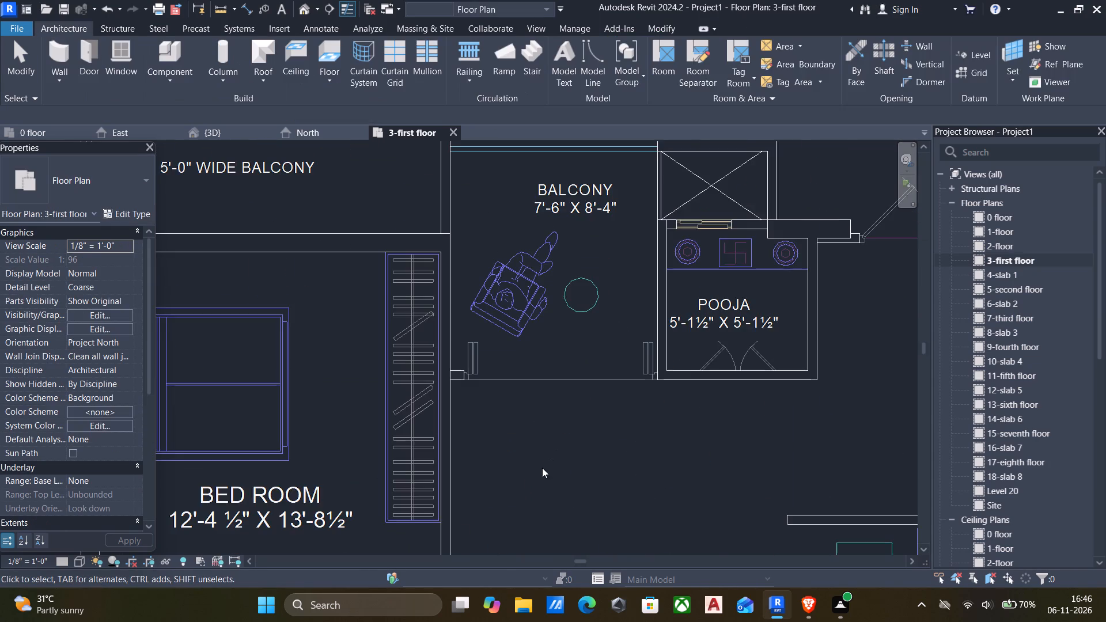
scroll(528, 481, down, 1)
key(Escape)
Extend the pooja's door-side wall across the balcony opening to the bedroom's wardrobe-side wall.
scroll(677, 382, up, 3)
click(666, 386)
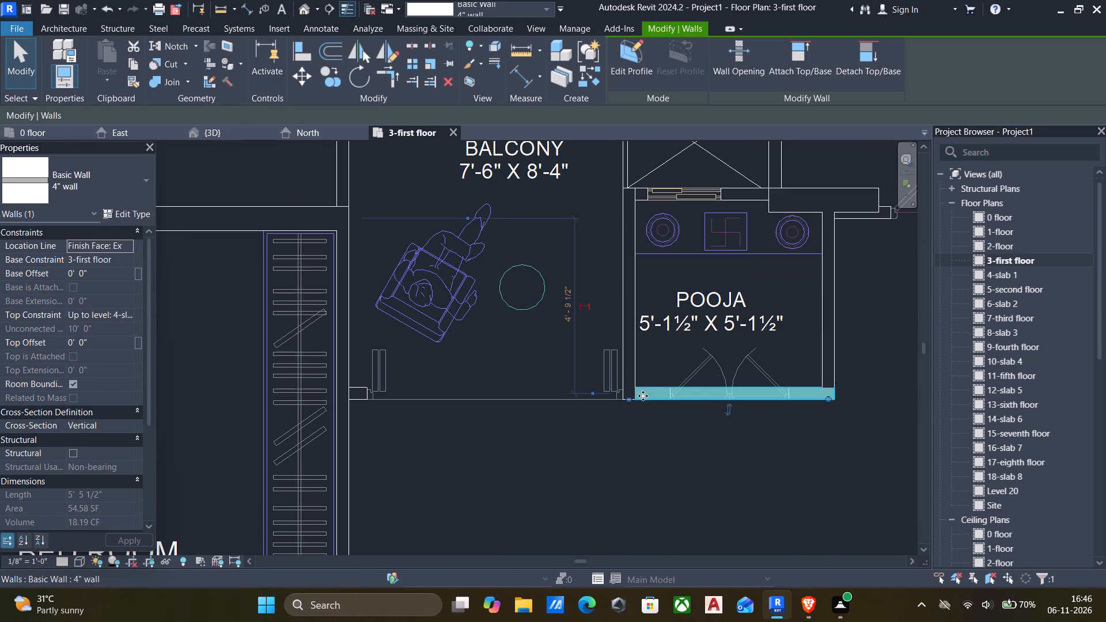
scroll(638, 400, up, 2)
drag(623, 397, 225, 399)
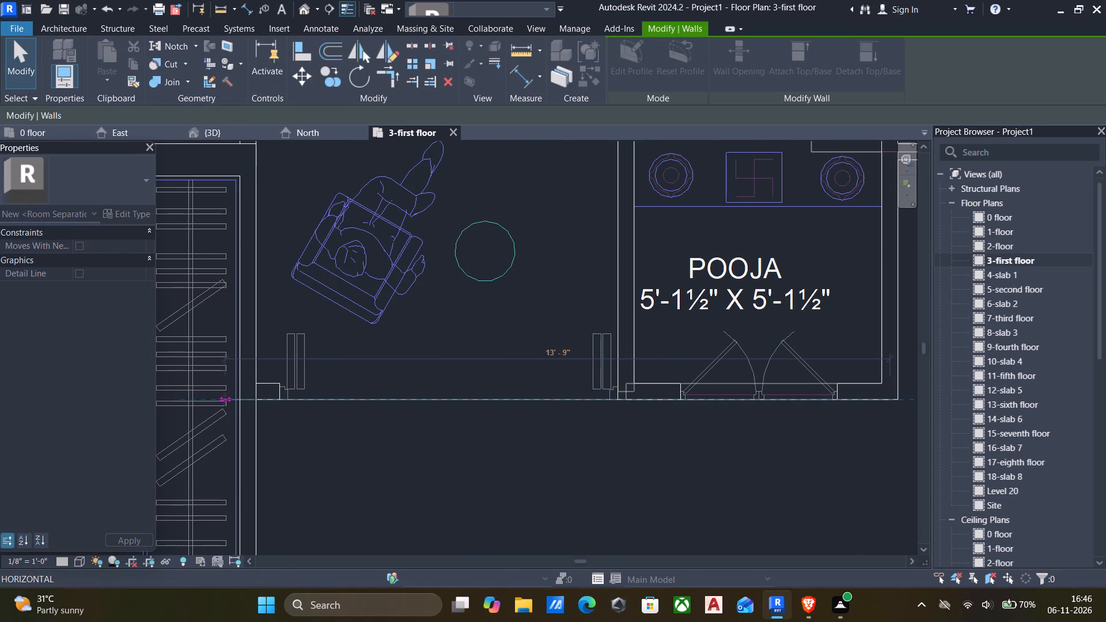
drag(225, 399, 261, 405)
key(Escape)
click(253, 348)
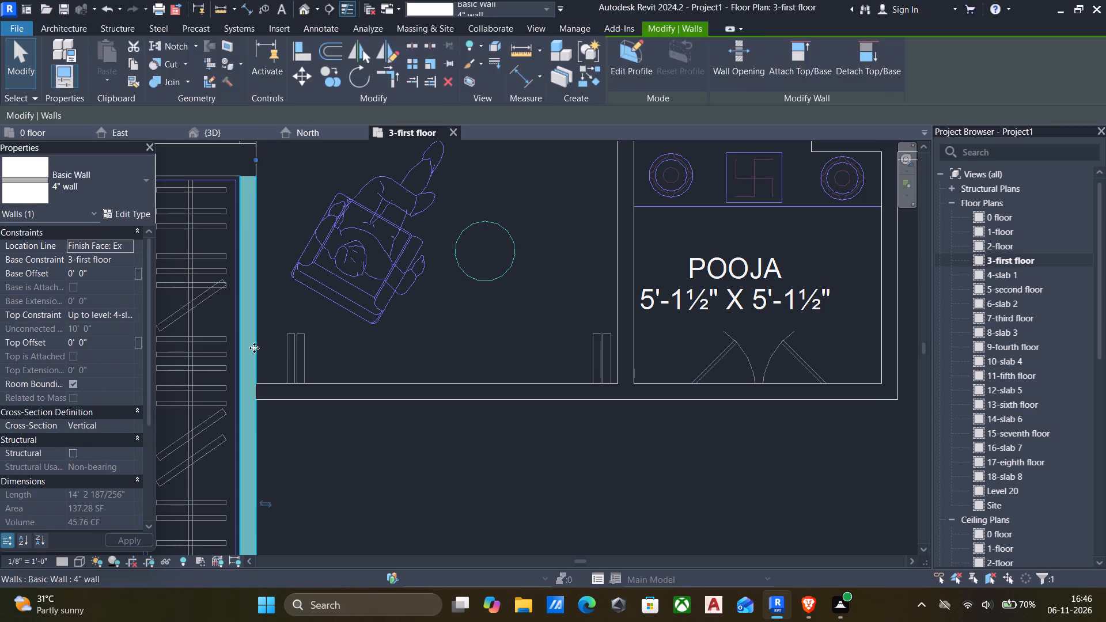
key(Escape)
Draw a matching 4" wall between the kitchen and the utility, about 12'-8½" from the outer 8" wall to the 8" x 3' column.
scroll(259, 352, down, 5)
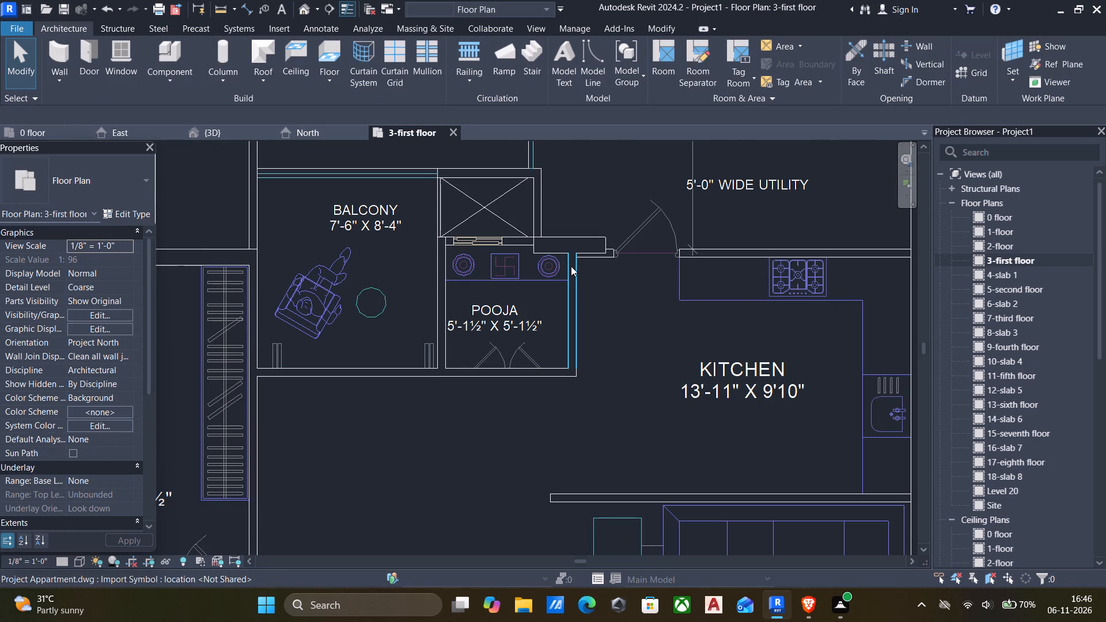
scroll(634, 268, down, 3)
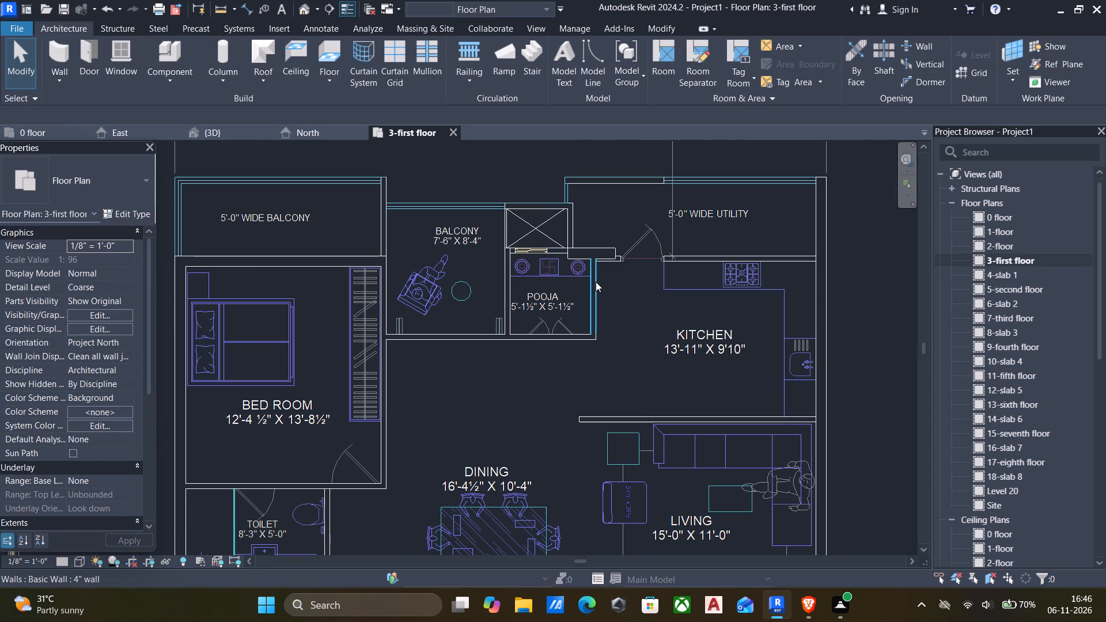
click(596, 282)
text(cs)
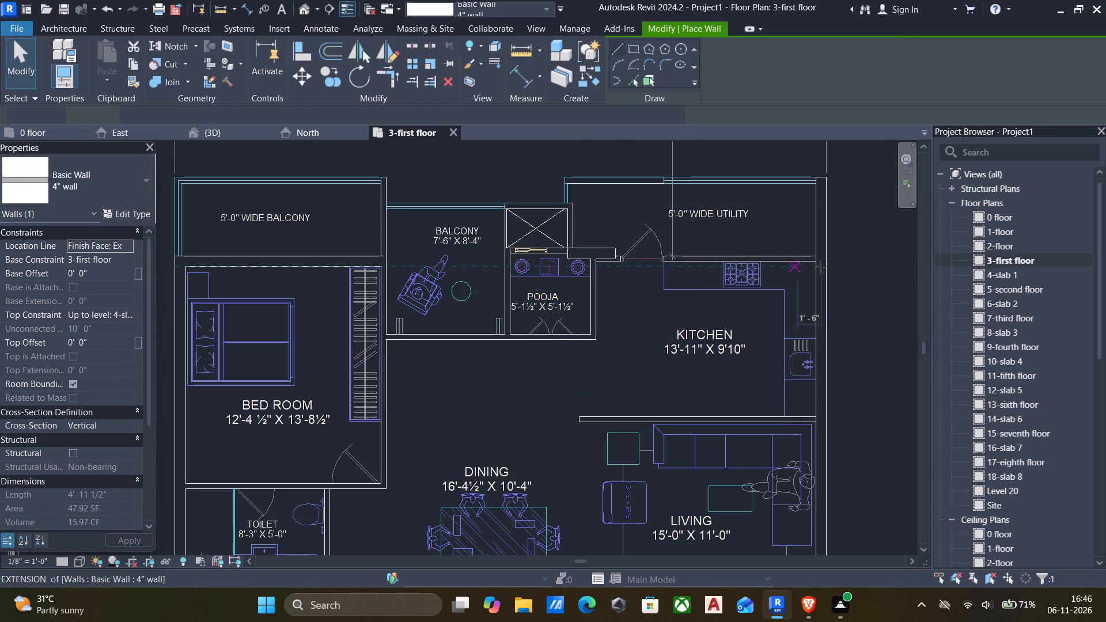
scroll(843, 268, up, 4)
click(798, 242)
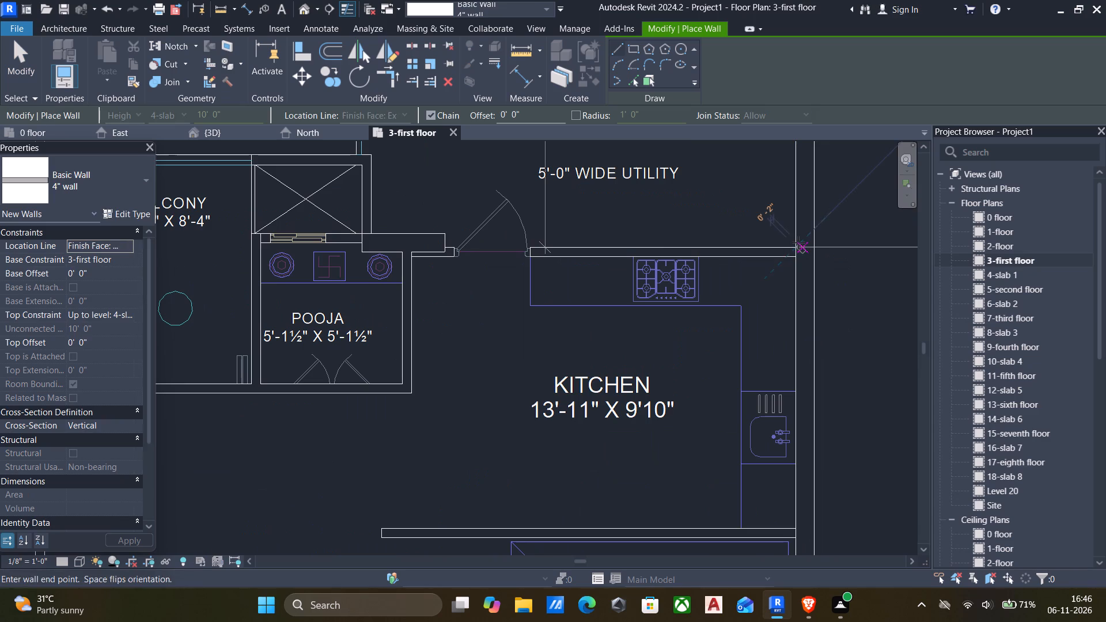
key(space)
scroll(526, 244, up, 4)
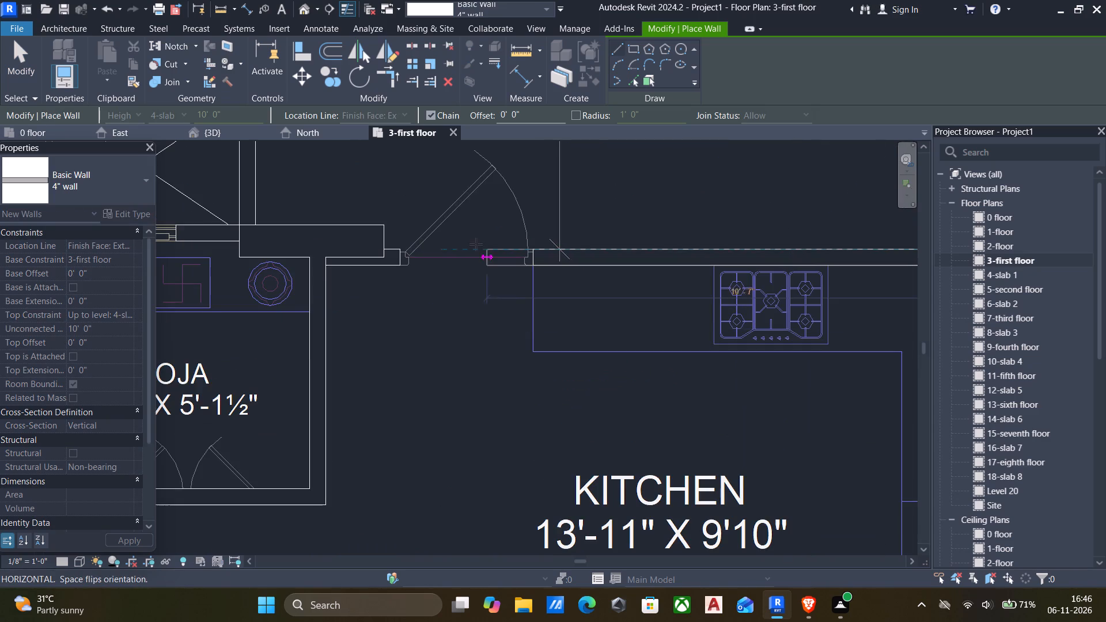
scroll(414, 246, up, 3)
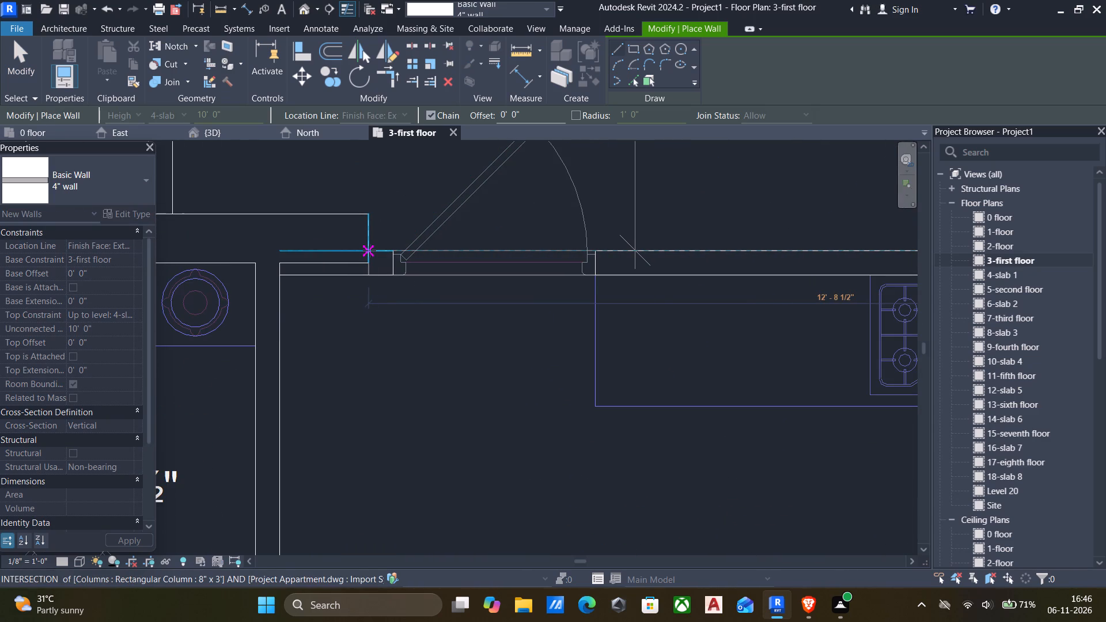
scroll(369, 251, up, 5)
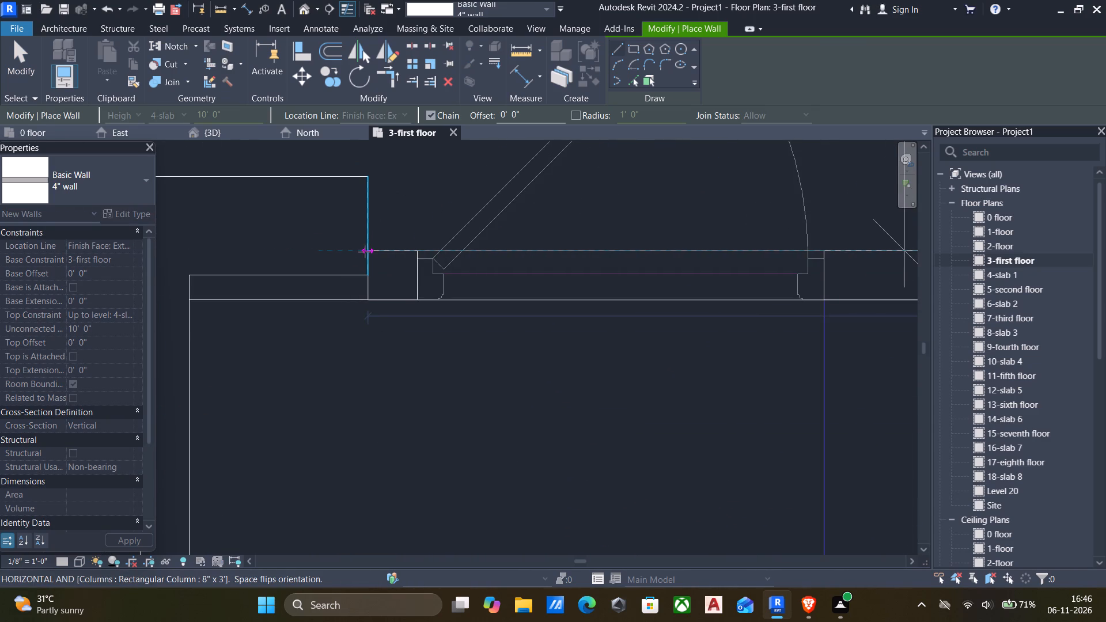
click(366, 252)
key(Escape)
key(Escape)
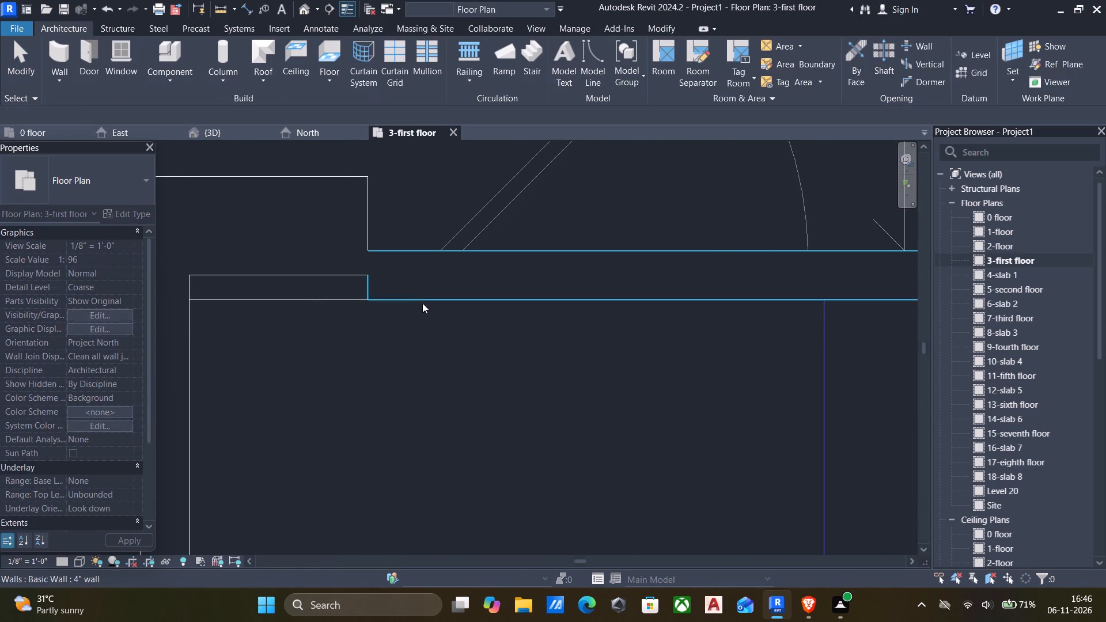
Temporarily hide the 8" x 3' column beside the pooja to inspect the wall ends behind it, and restore it.
click(423, 304)
key(Escape)
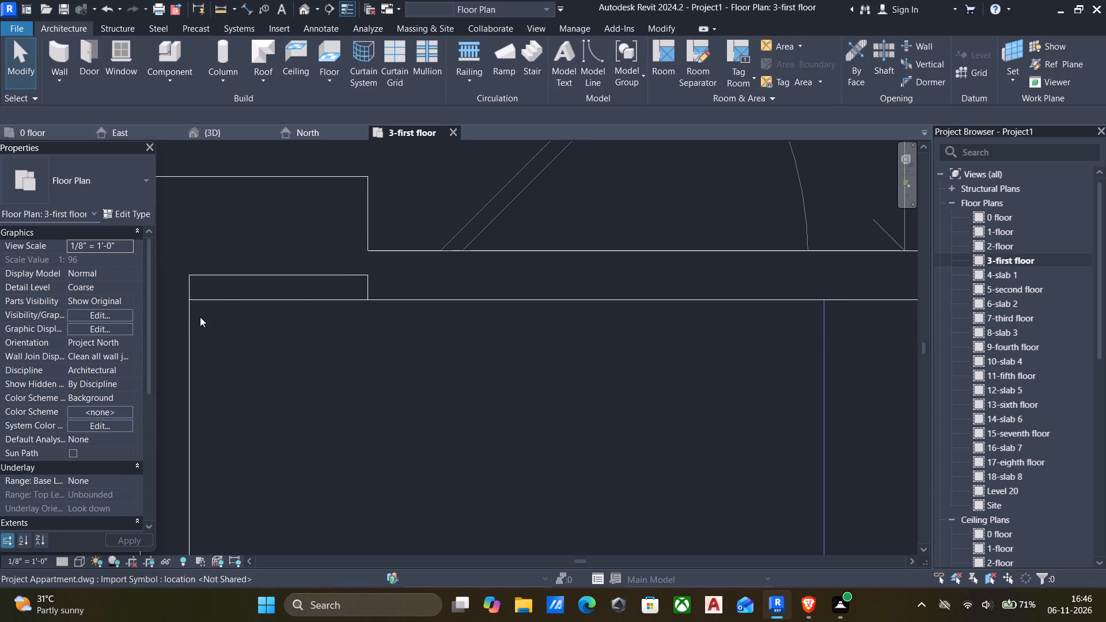
click(191, 321)
key(Escape)
scroll(346, 271, down, 6)
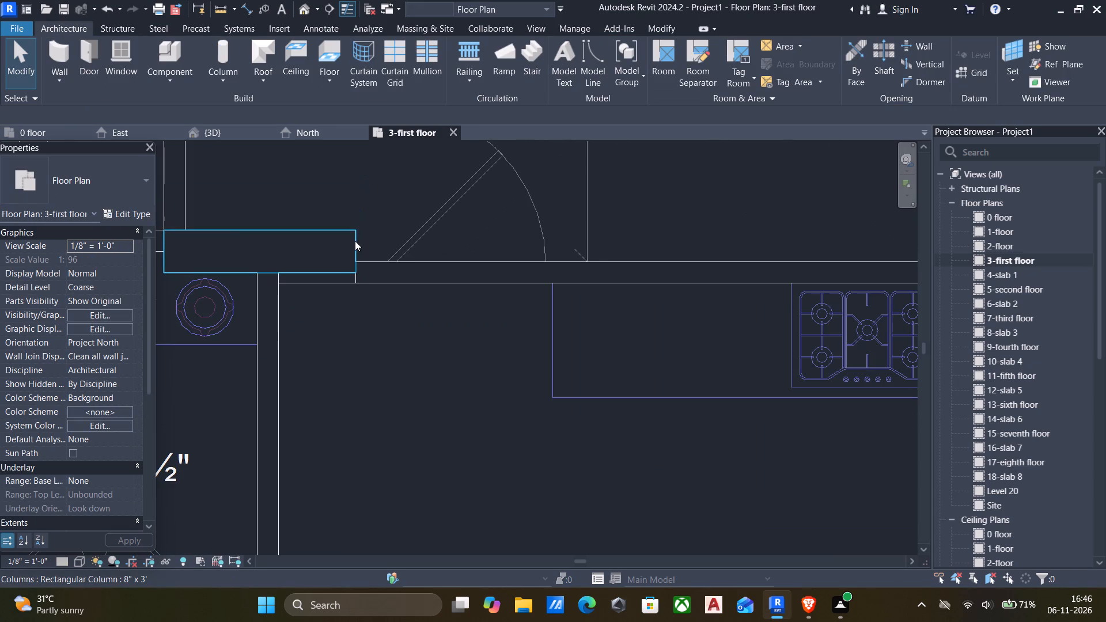
click(353, 236)
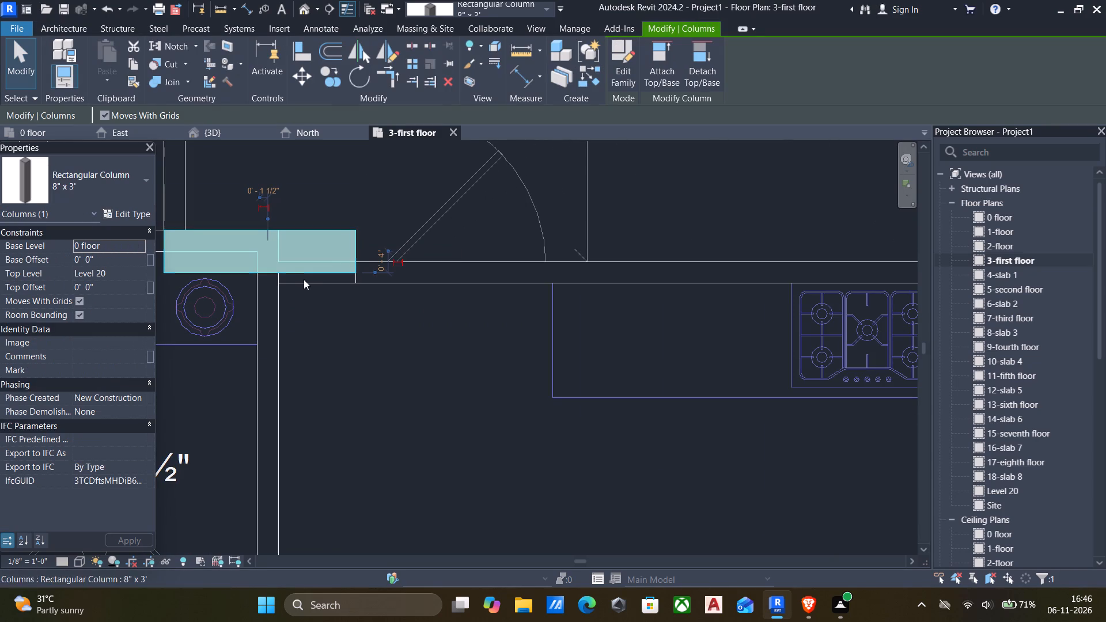
text(hh)
key(h)
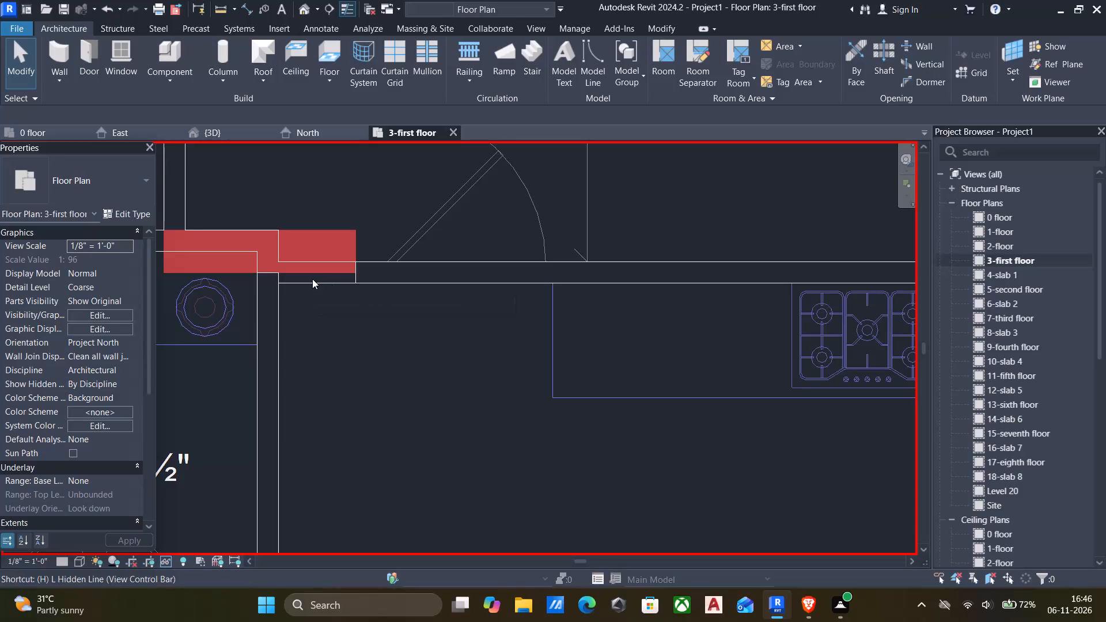
key(r)
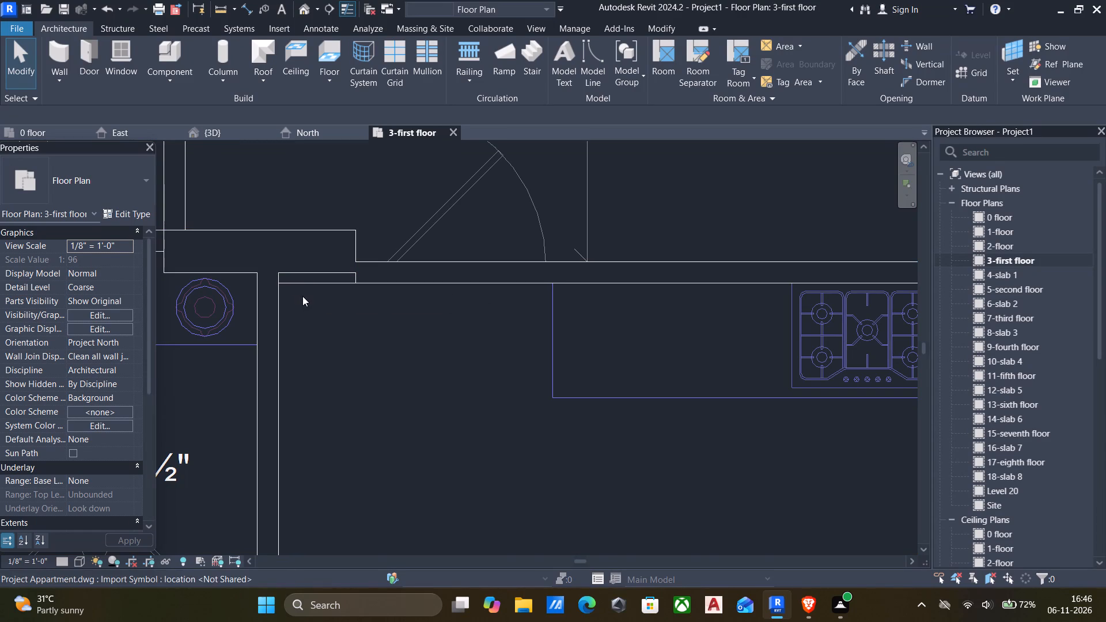
Examine the walls around the pooja, kitchen and utility against the CAD plan.
scroll(303, 296, down, 4)
scroll(356, 299, down, 4)
scroll(490, 295, up, 4)
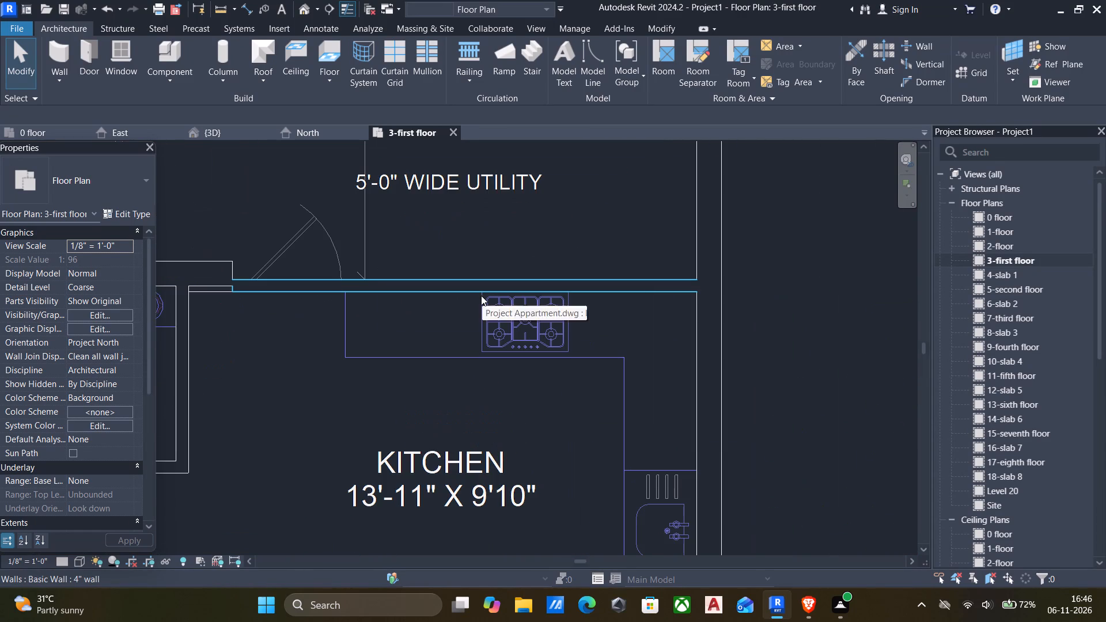
scroll(493, 301, down, 3)
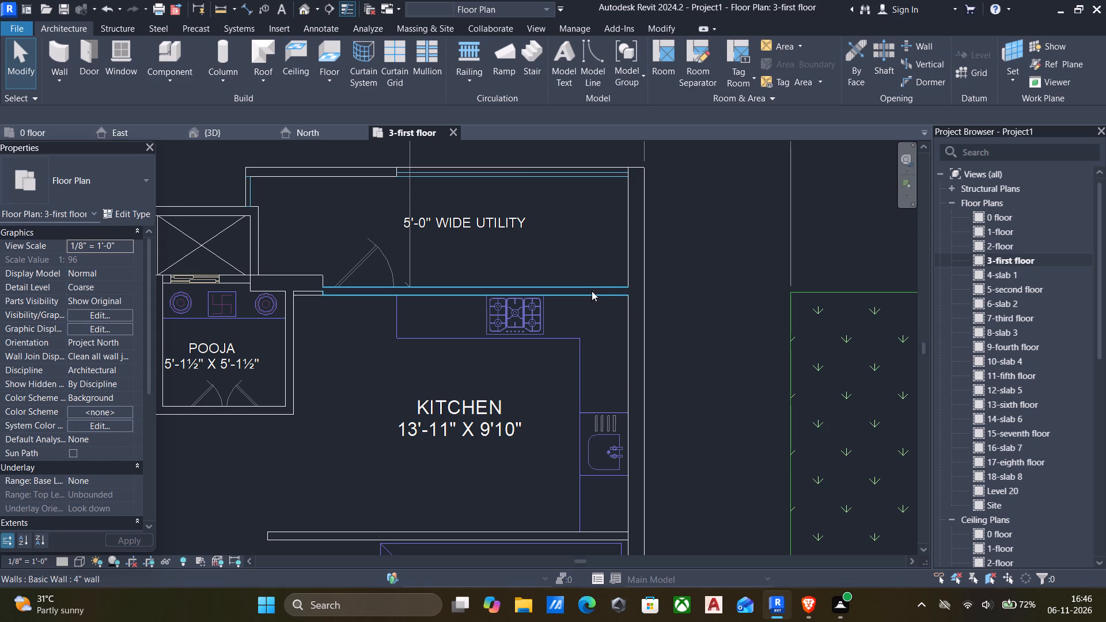
scroll(633, 230, down, 2)
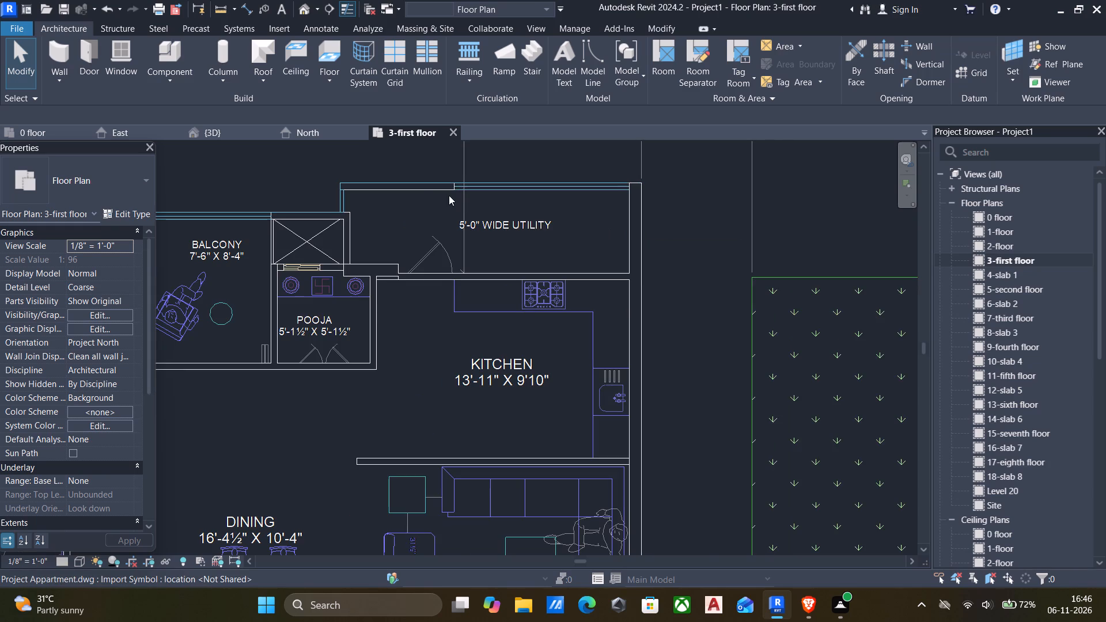
scroll(425, 188, down, 2)
scroll(362, 226, up, 4)
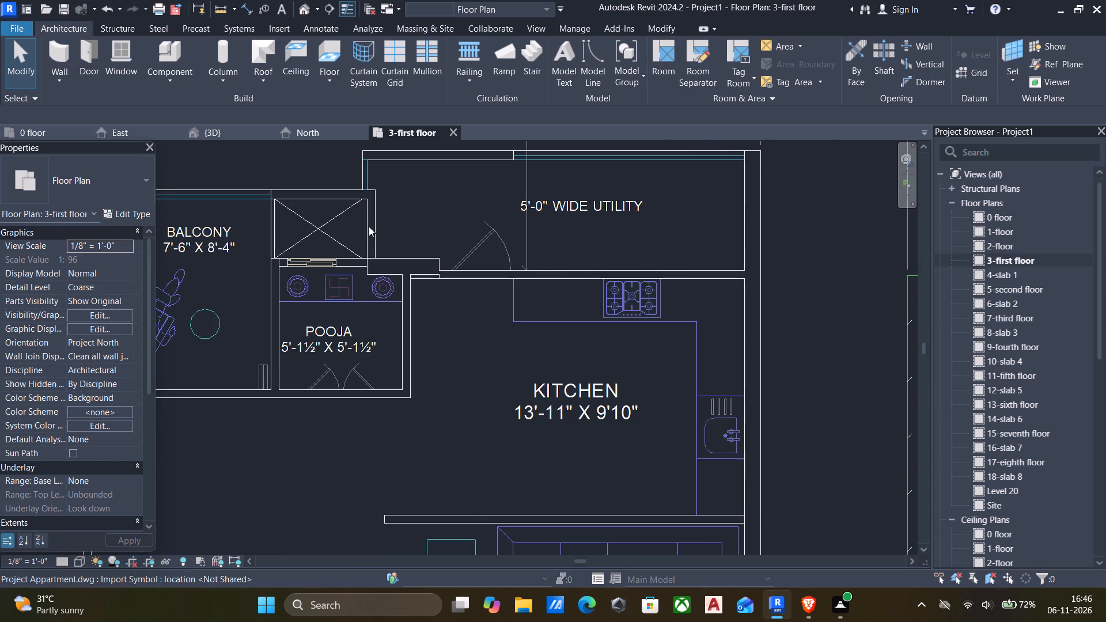
scroll(372, 251, up, 4)
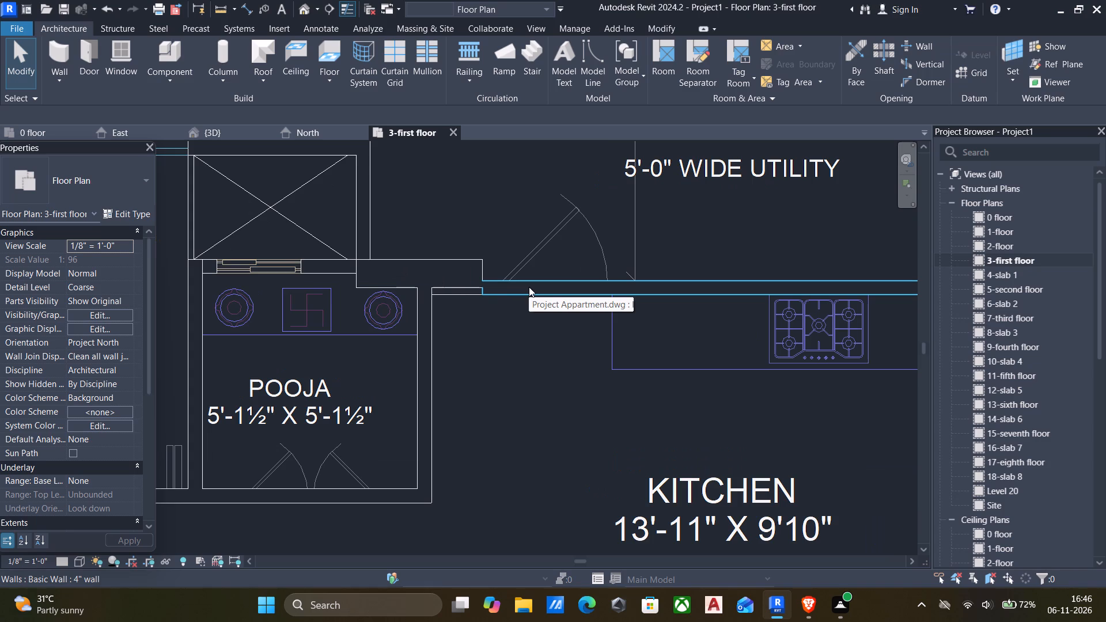
scroll(417, 308, down, 9)
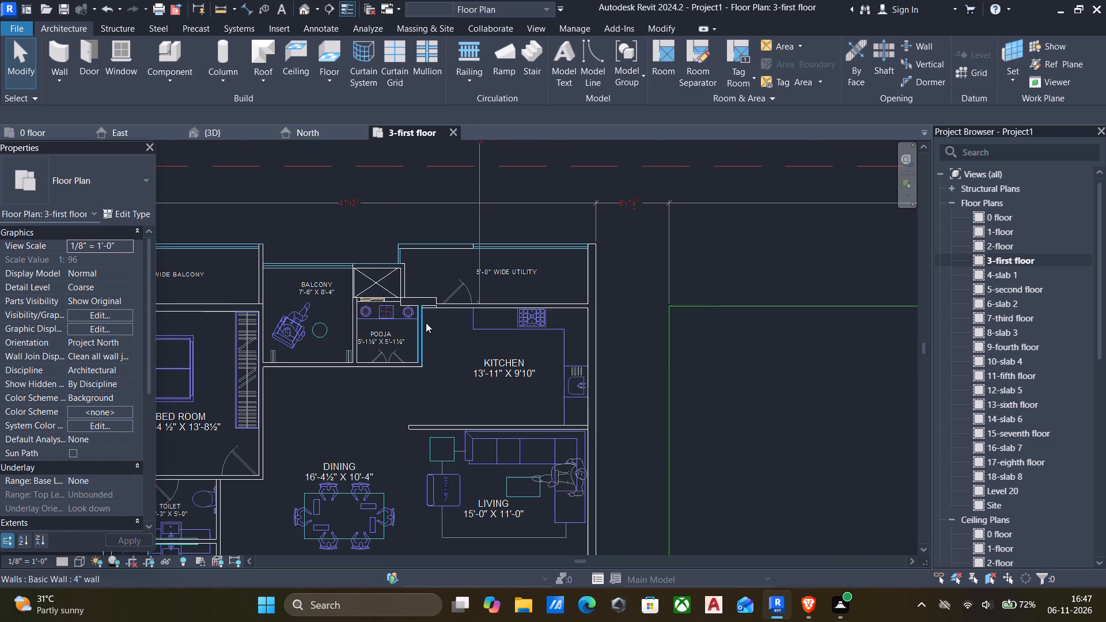
Draw a matching 4" wall between the kitchen and the living room, from the outer 8" wall to the partition's free end.
click(480, 308)
text(cs)
scroll(546, 412, up, 5)
scroll(599, 438, up, 10)
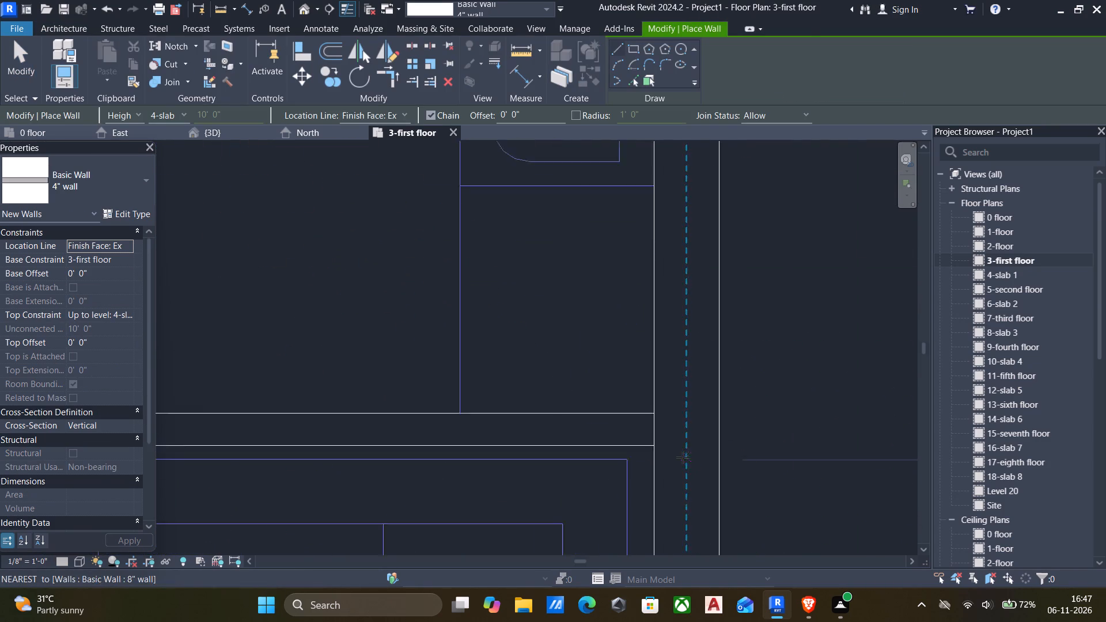
scroll(683, 457, up, 1)
click(644, 402)
scroll(607, 406, down, 2)
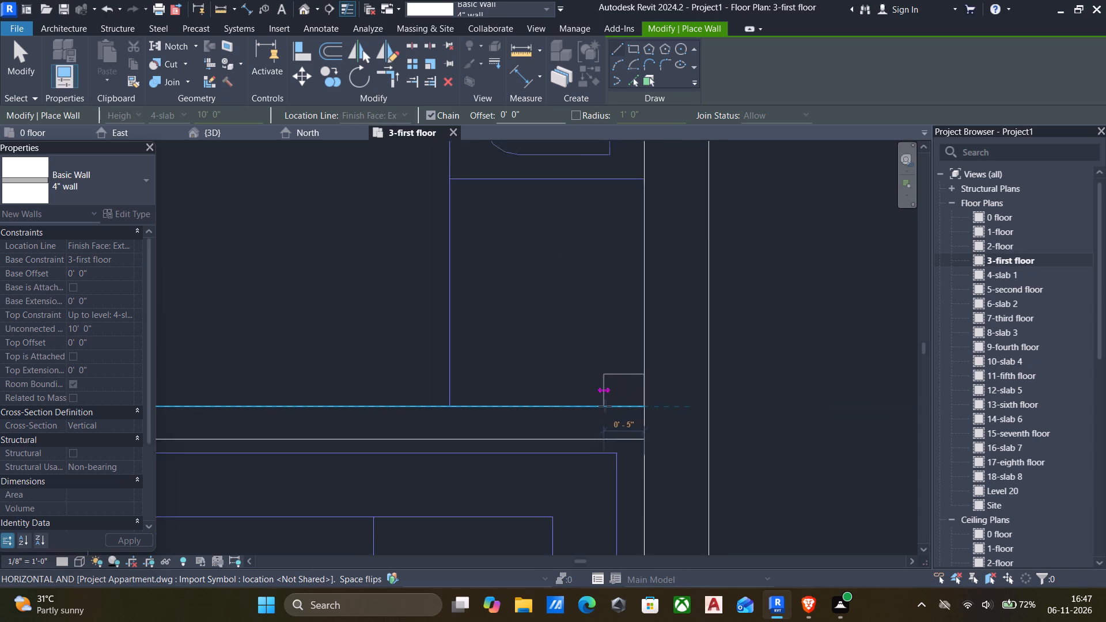
scroll(605, 406, down, 1)
key(space)
scroll(584, 409, up, 5)
scroll(556, 410, down, 2)
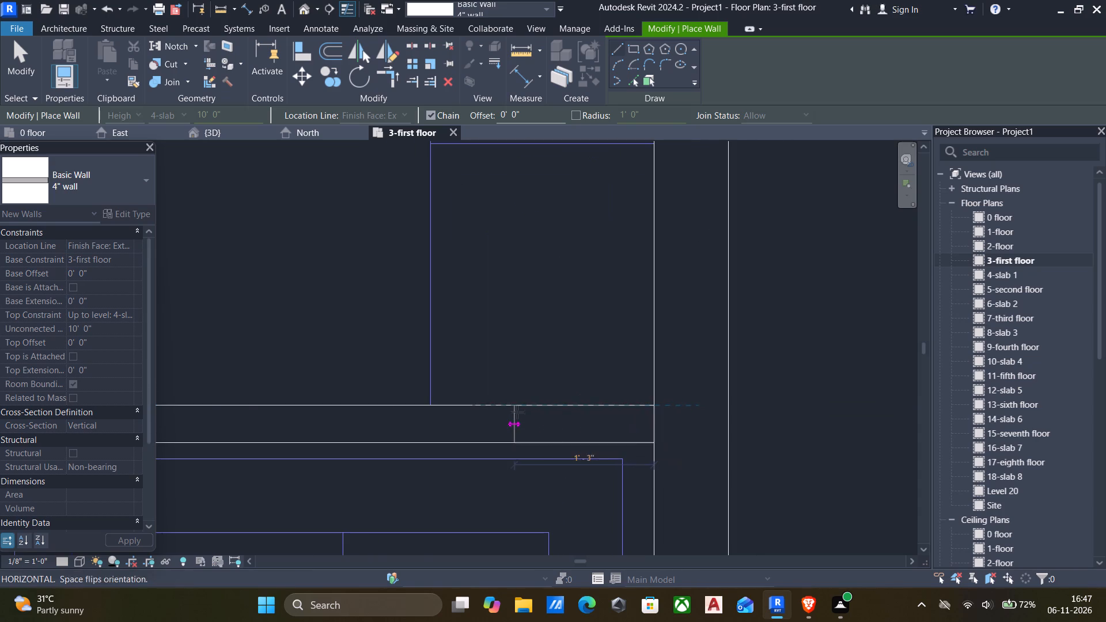
scroll(608, 402, down, 6)
scroll(472, 404, down, 10)
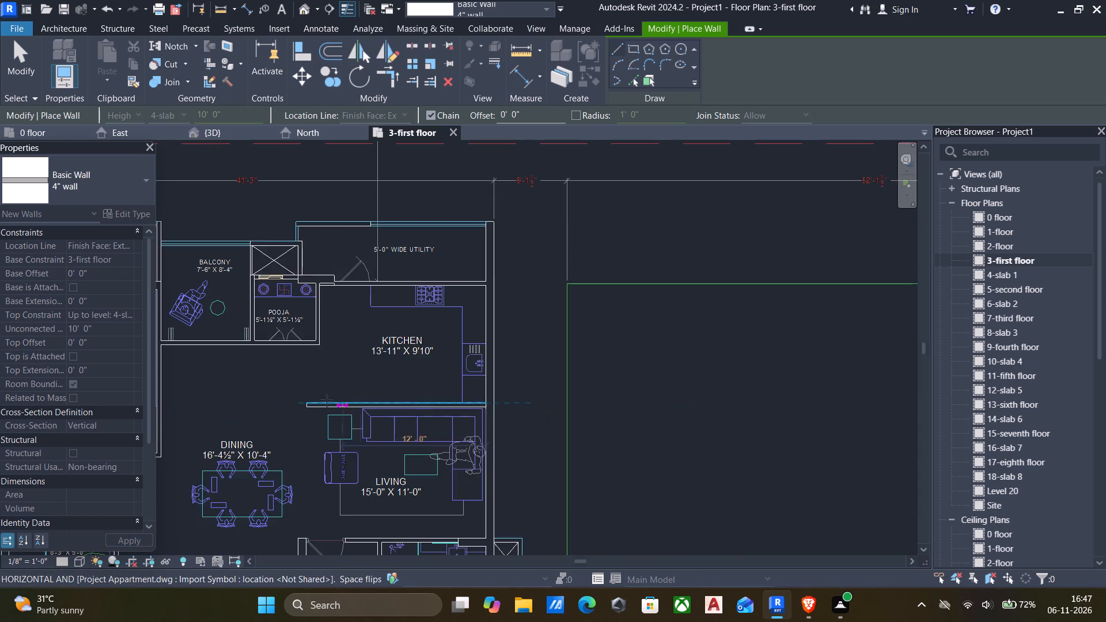
scroll(296, 400, up, 9)
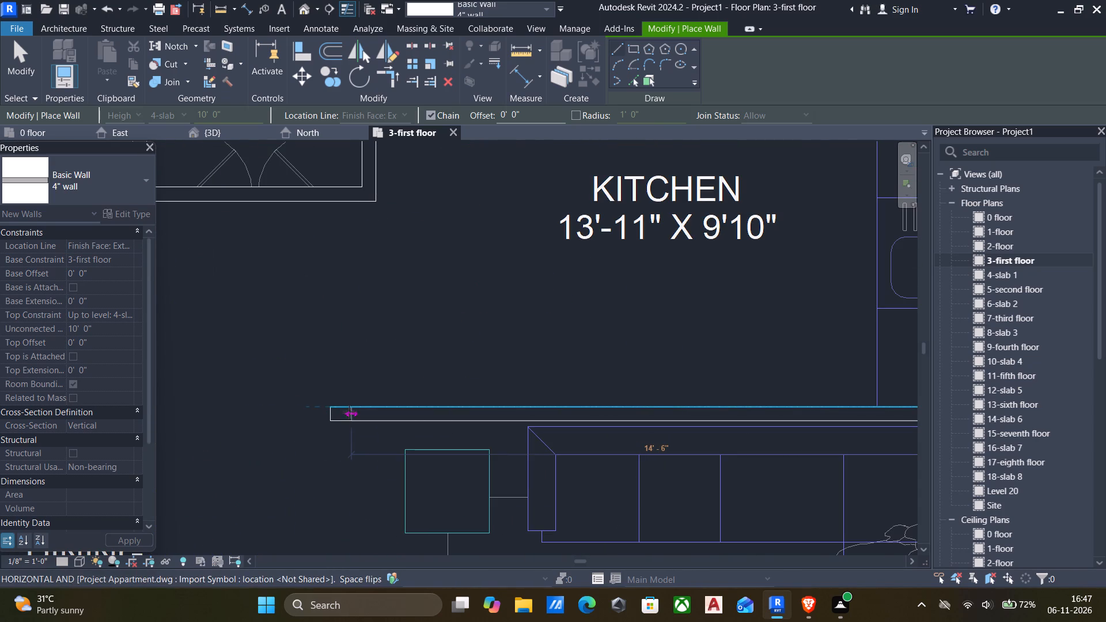
scroll(344, 411, up, 5)
click(338, 409)
scroll(350, 418, down, 7)
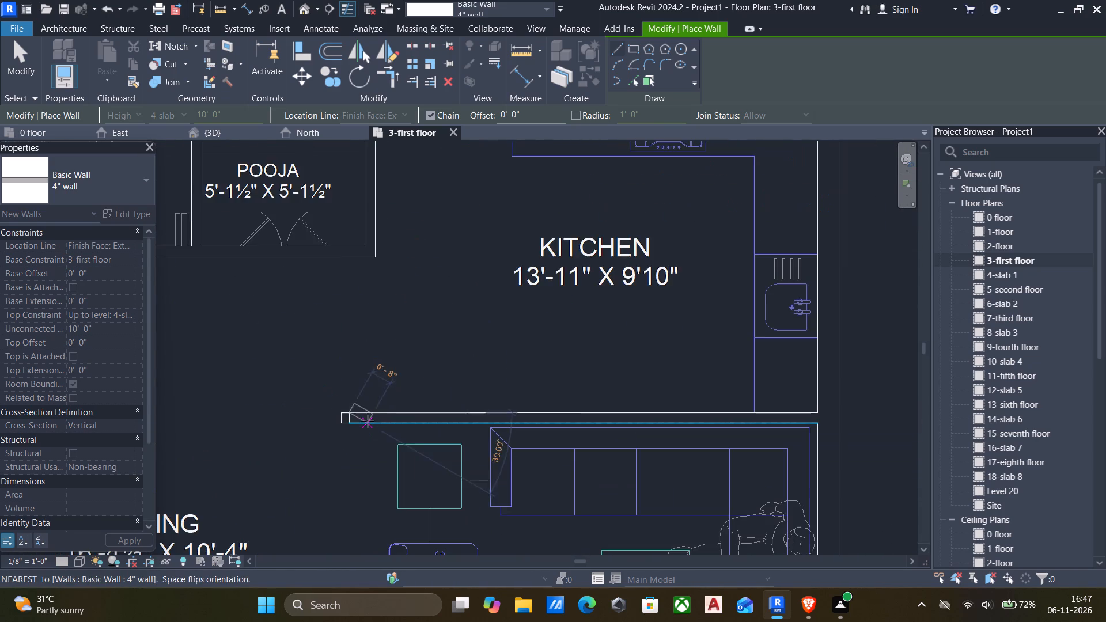
scroll(372, 424, down, 12)
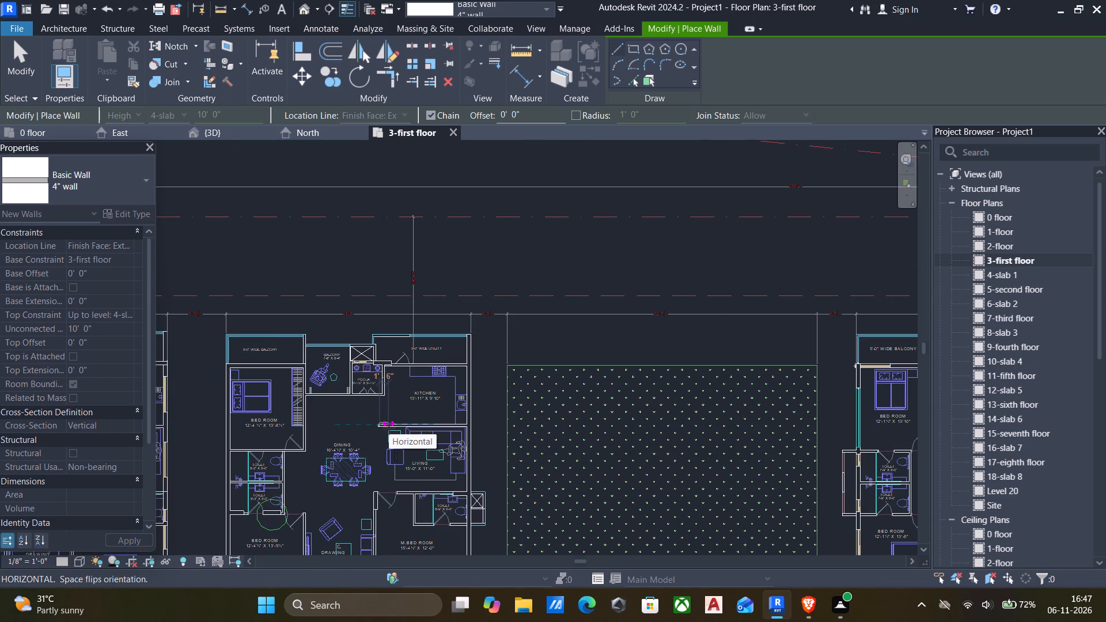
key(Escape)
Draw a 4" wall about 13'-4½" long between the living room and the toilet, across the M.Bed Room door to the 8" x 3' column's outer corner.
scroll(442, 518, up, 11)
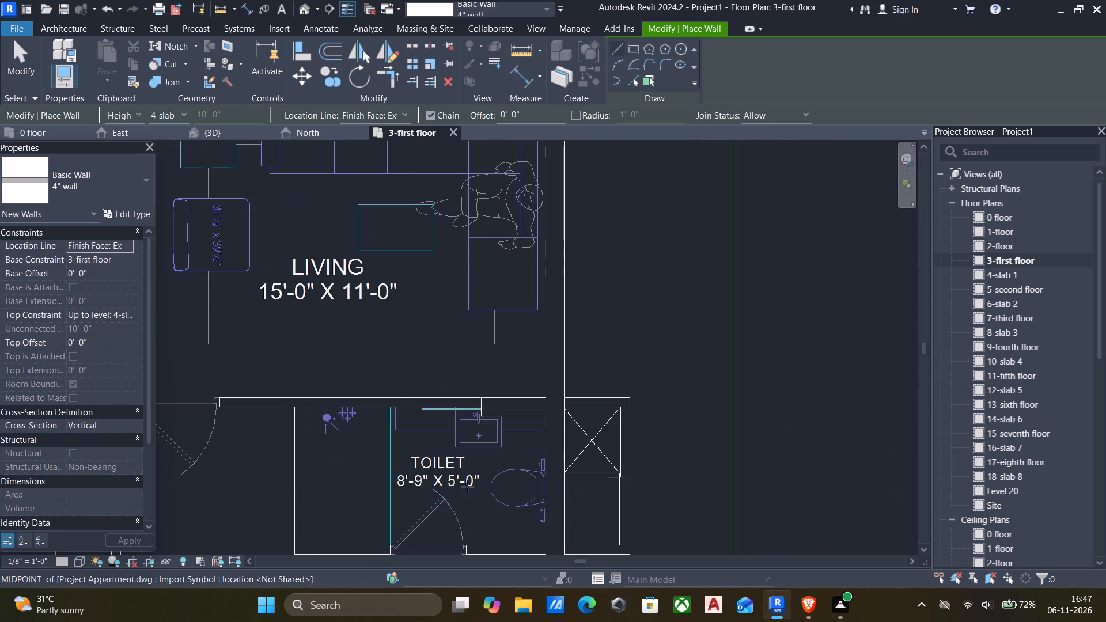
scroll(475, 402, up, 5)
click(488, 396)
scroll(459, 399, down, 5)
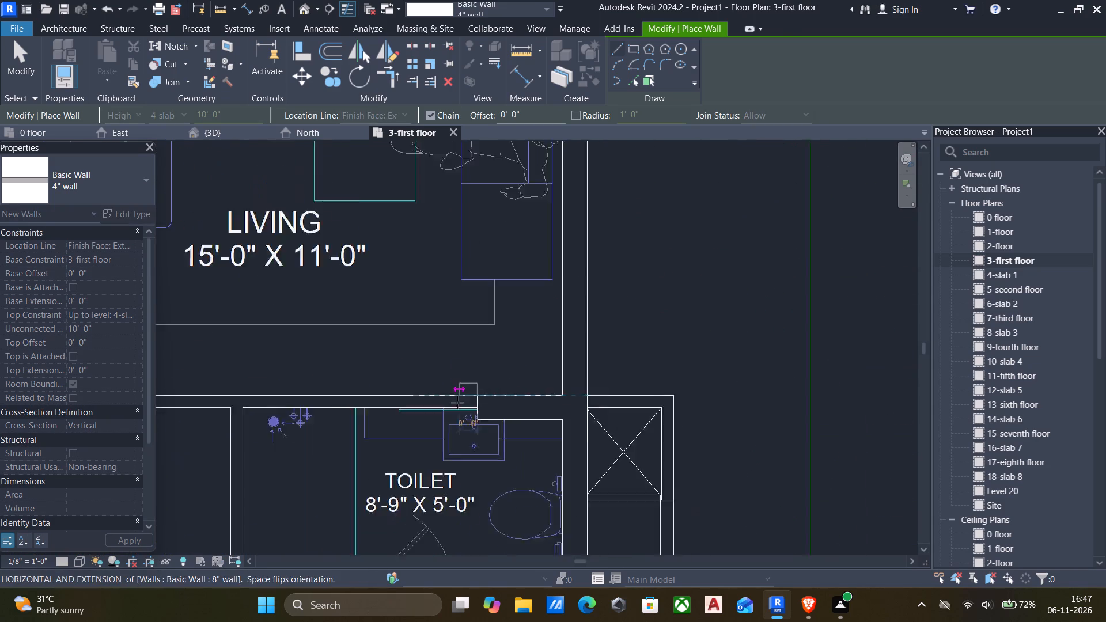
key(space)
scroll(328, 397, down, 4)
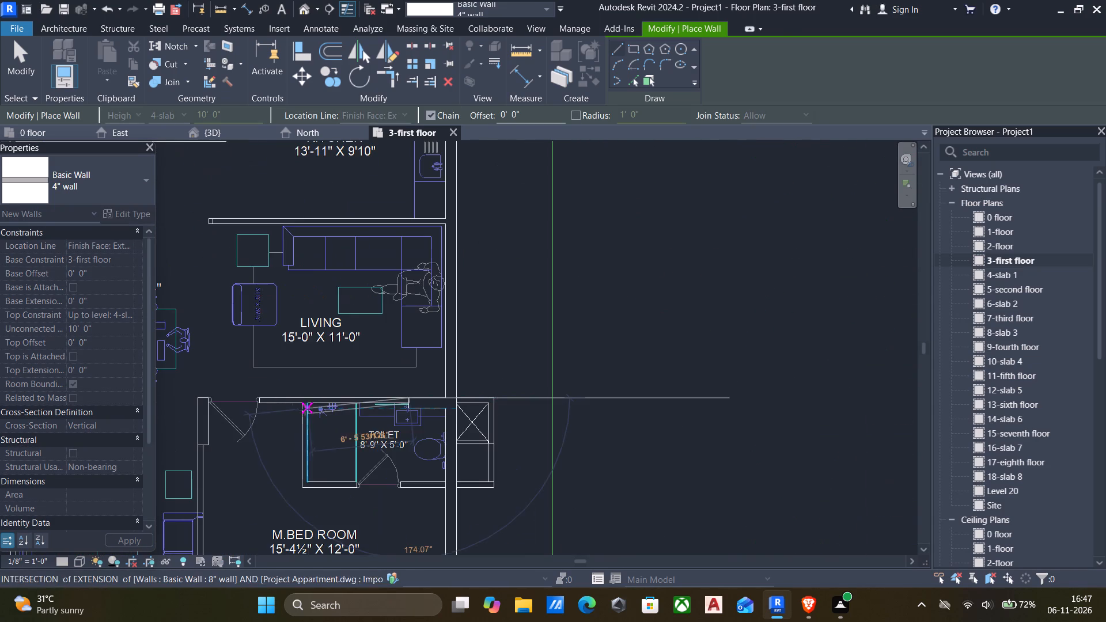
scroll(278, 409, down, 2)
scroll(207, 407, up, 14)
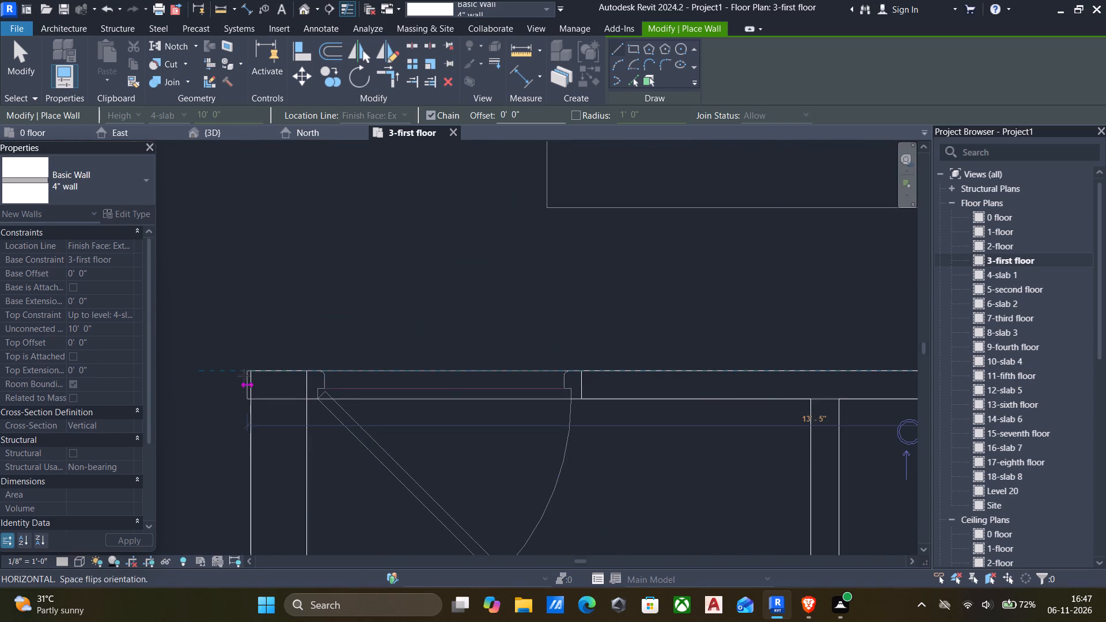
click(245, 371)
scroll(249, 435, down, 10)
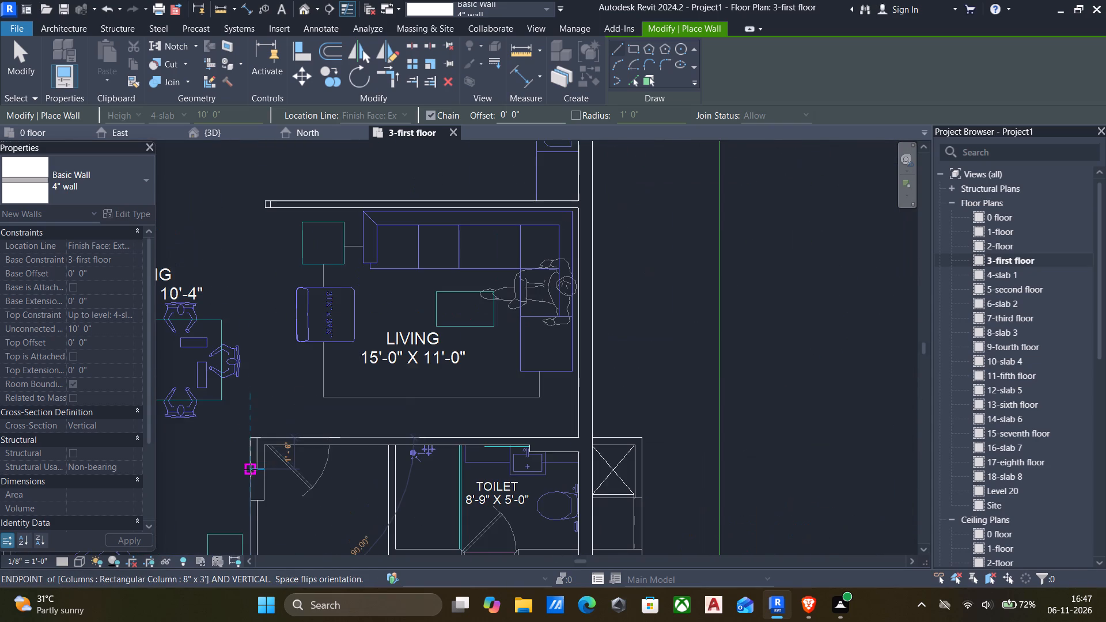
scroll(245, 517, down, 4)
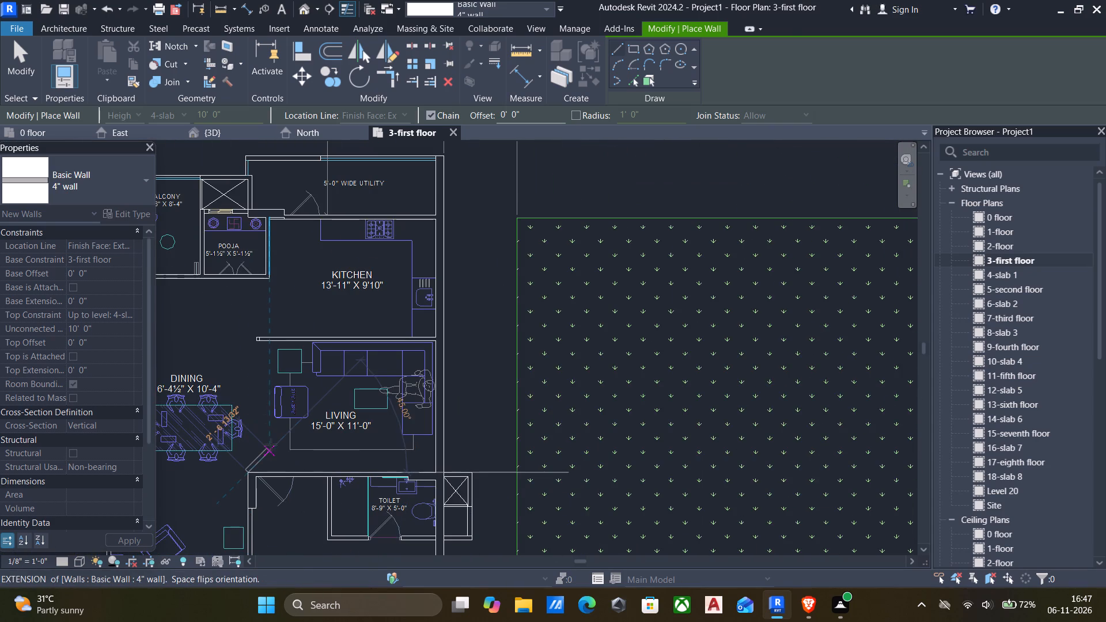
key(Escape)
key(Escape)
Shorten the 4" wall between the living room and toilet to about 12'-8½", pulling its dining-side end back to the column's inner face.
click(284, 477)
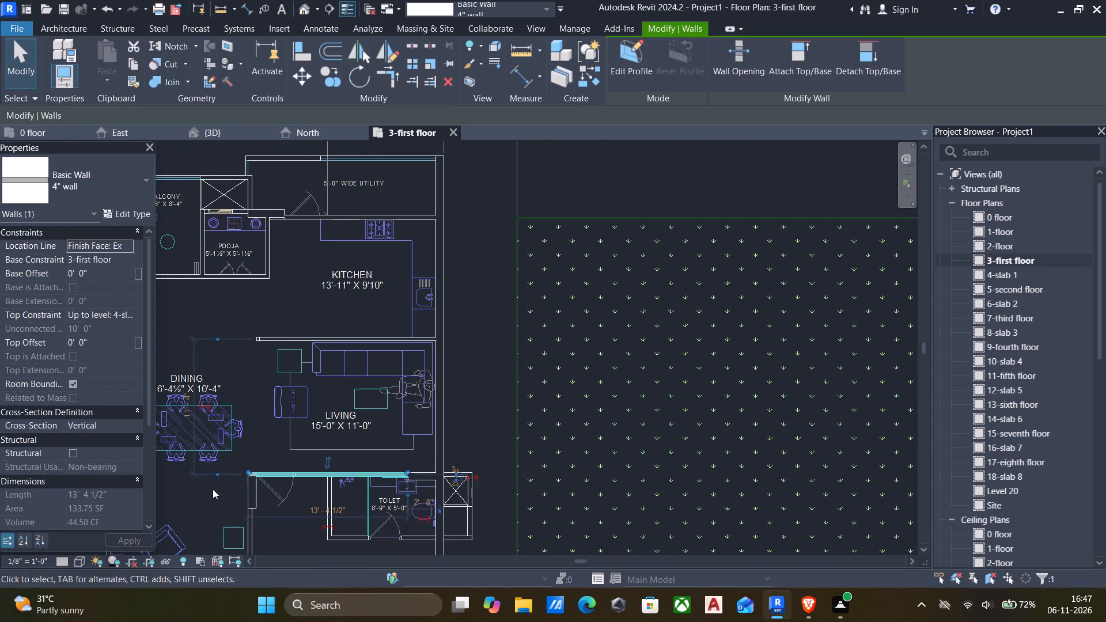
scroll(213, 489, up, 9)
key(Escape)
key(Escape)
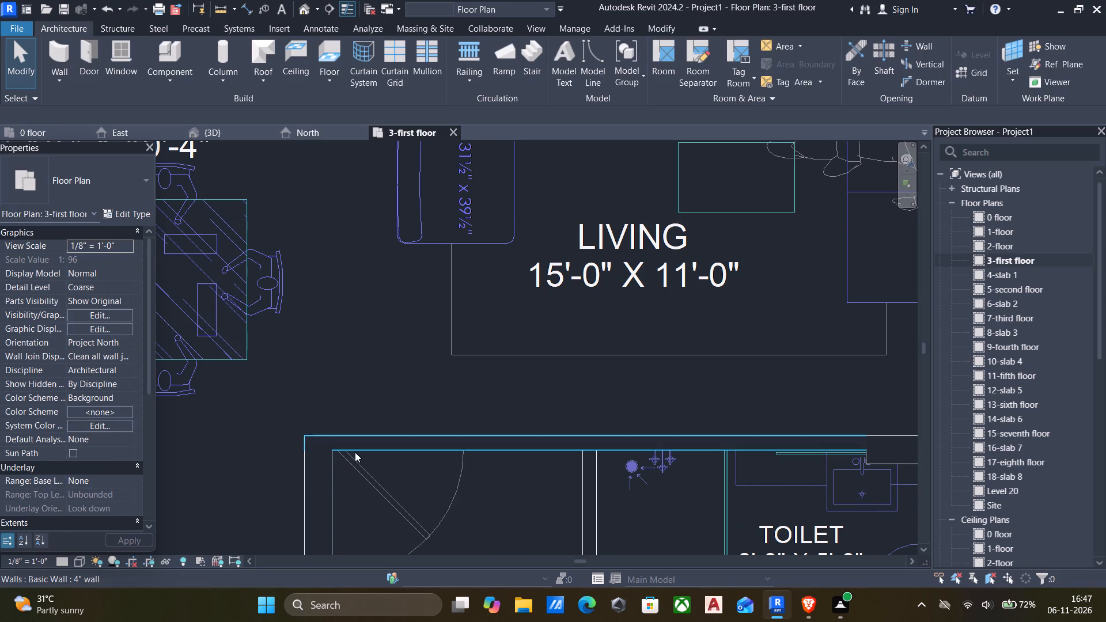
click(373, 451)
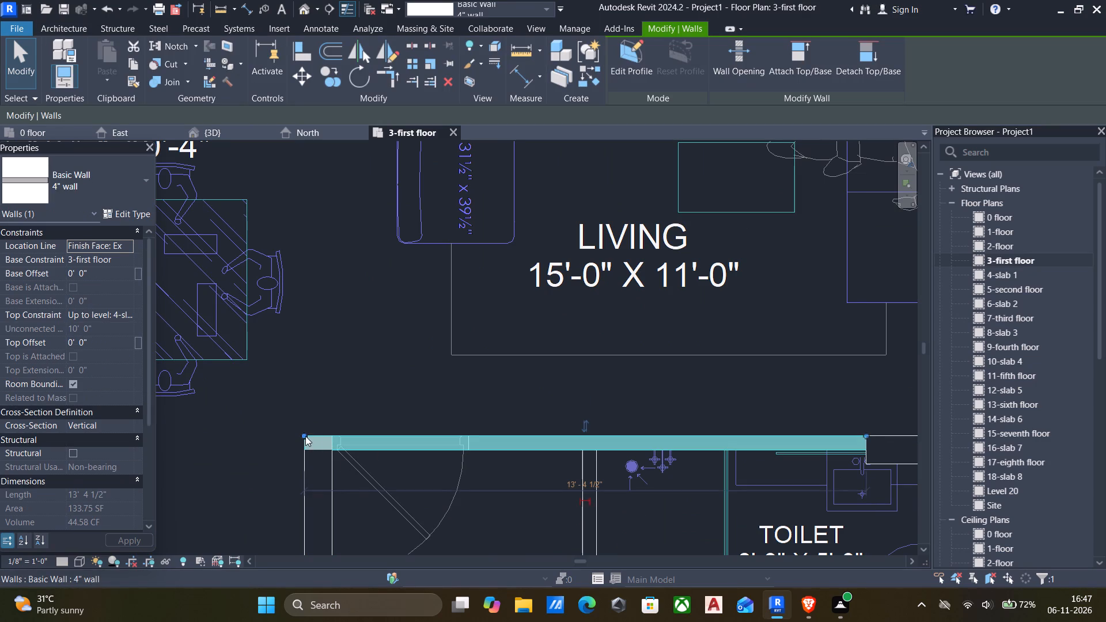
drag(302, 434, 331, 434)
key(Escape)
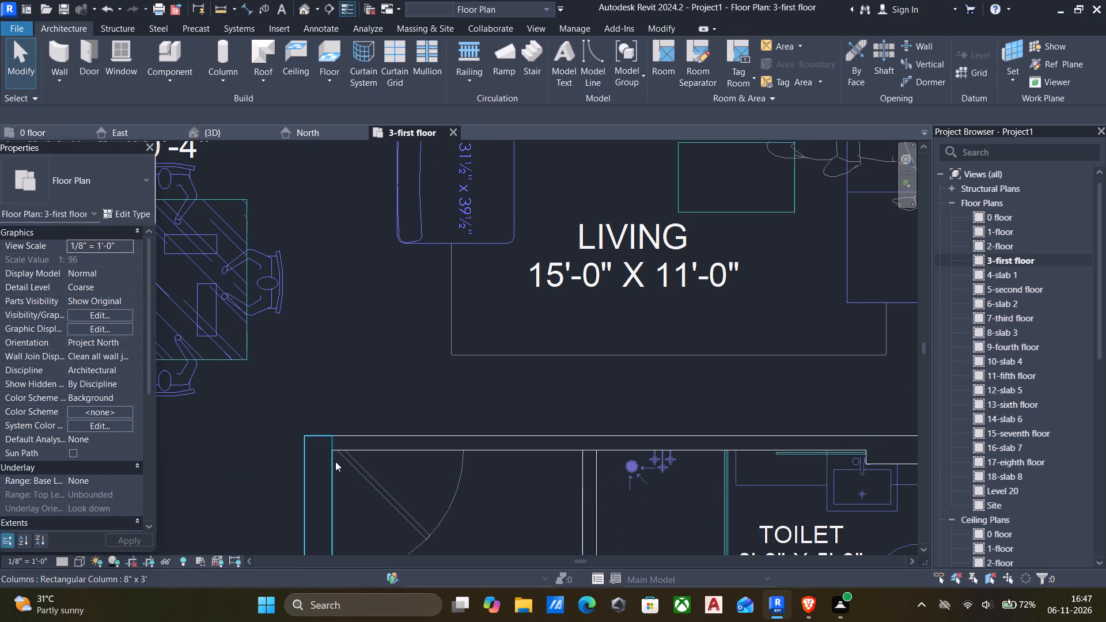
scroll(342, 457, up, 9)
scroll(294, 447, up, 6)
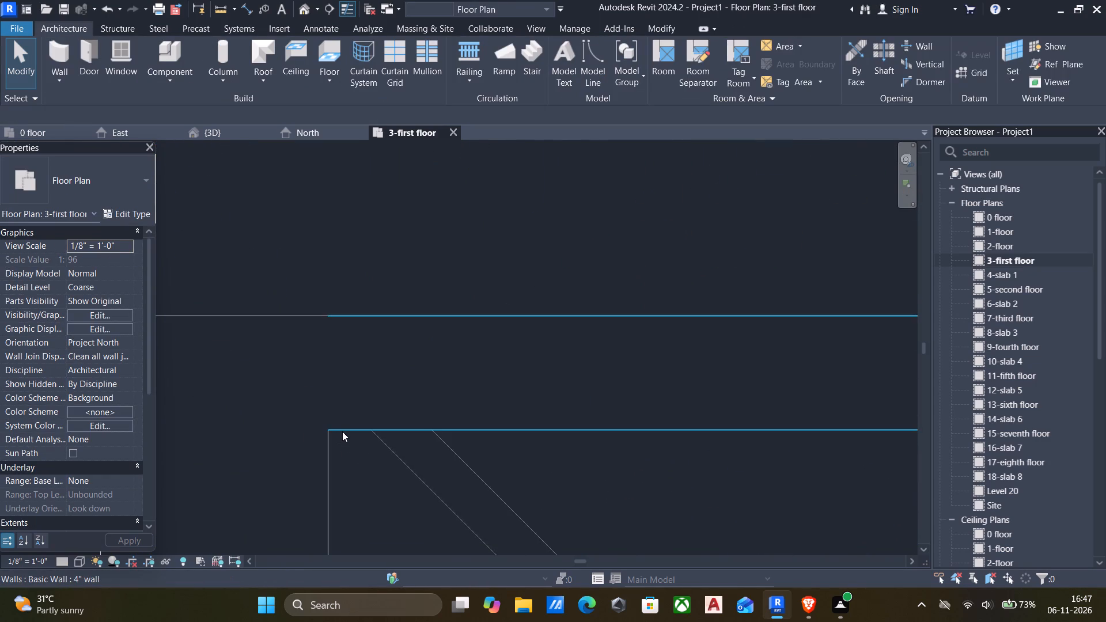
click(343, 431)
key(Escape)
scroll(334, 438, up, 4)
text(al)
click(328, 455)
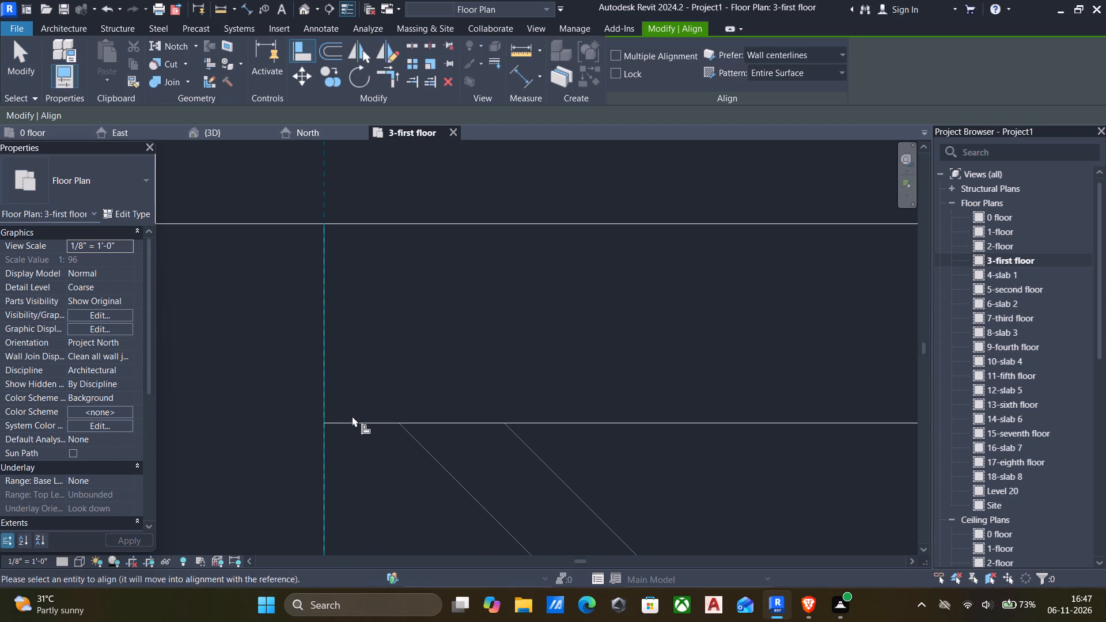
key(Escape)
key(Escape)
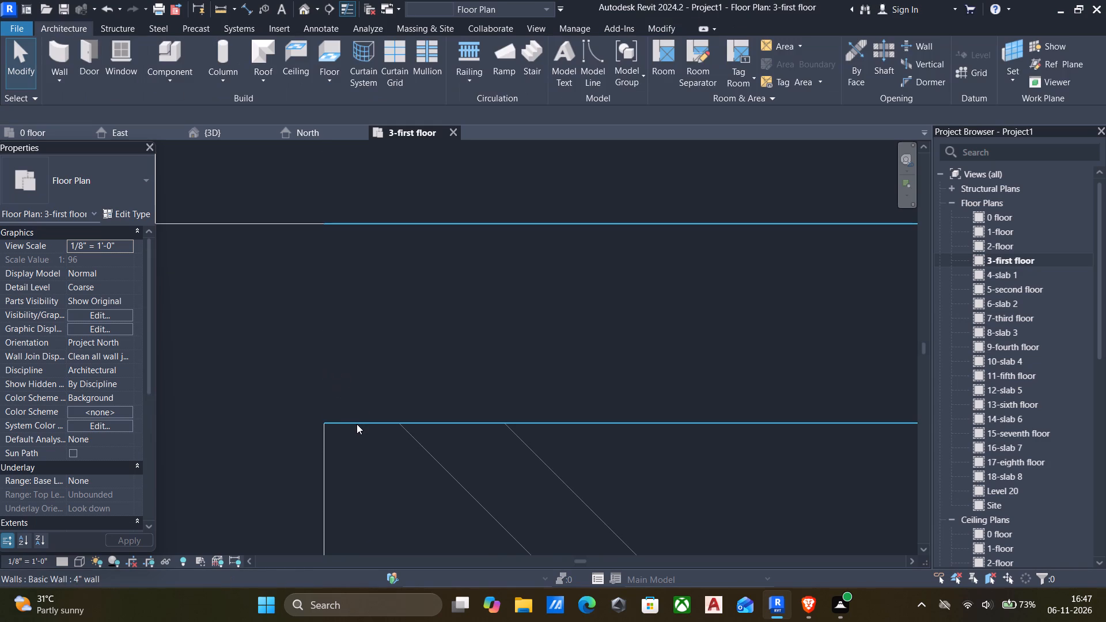
Draw a matching 4" wall about 15'-0" long between the drawing room and M.Bed Room, from the column's lower outer corner to the 8" wall.
scroll(357, 424, down, 20)
scroll(357, 424, down, 5)
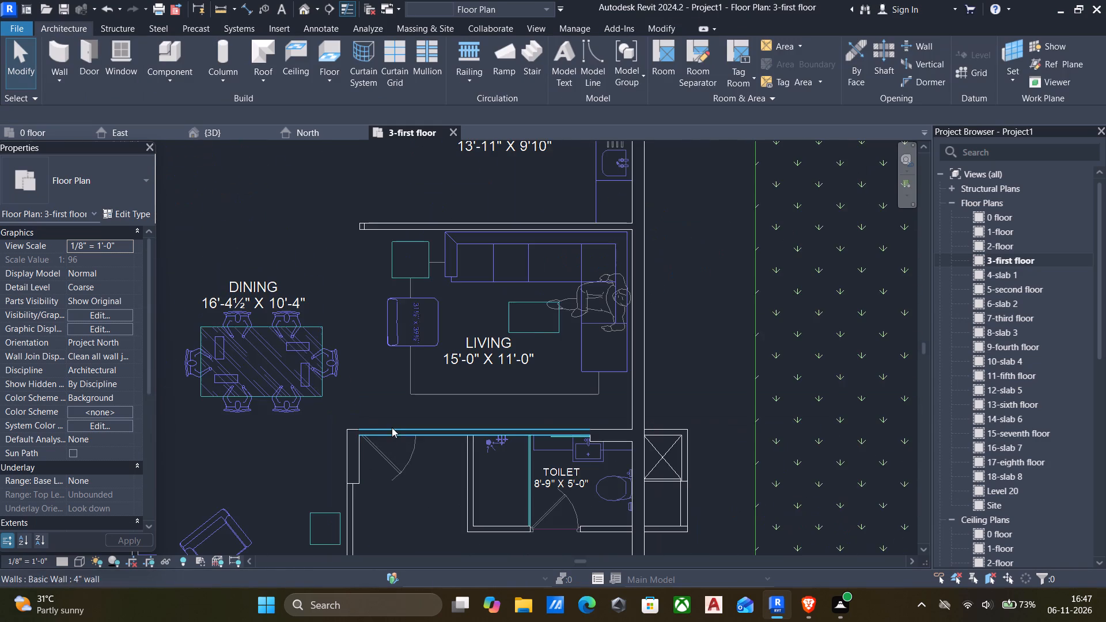
scroll(357, 502, up, 2)
click(393, 409)
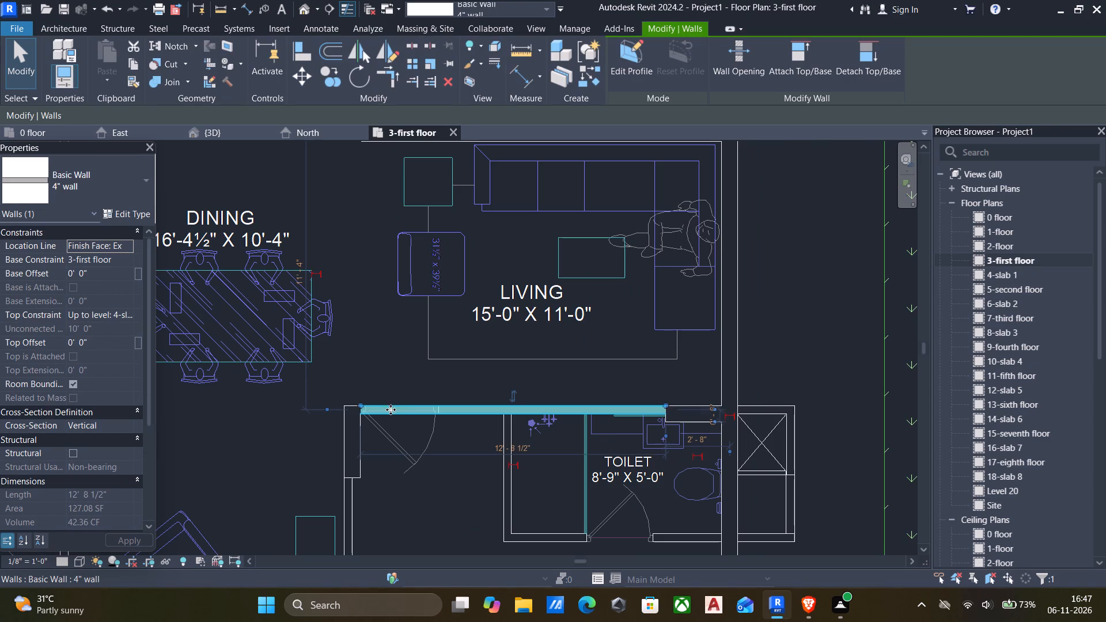
key(c)
key(s)
scroll(337, 483, down, 2)
scroll(333, 499, up, 5)
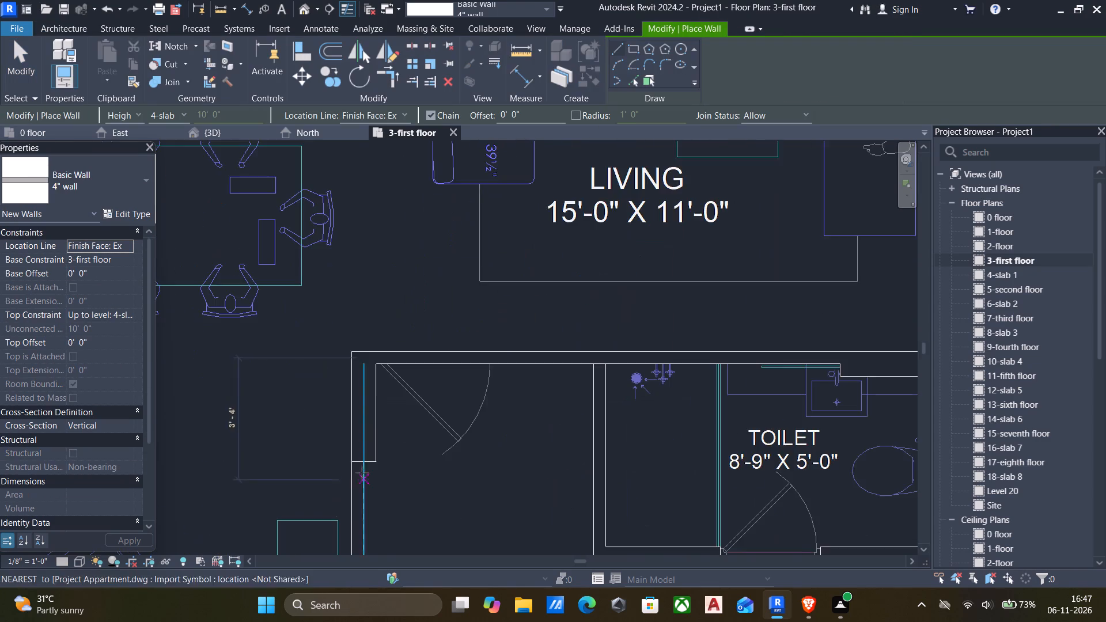
scroll(363, 465, up, 4)
click(347, 460)
scroll(348, 472, down, 10)
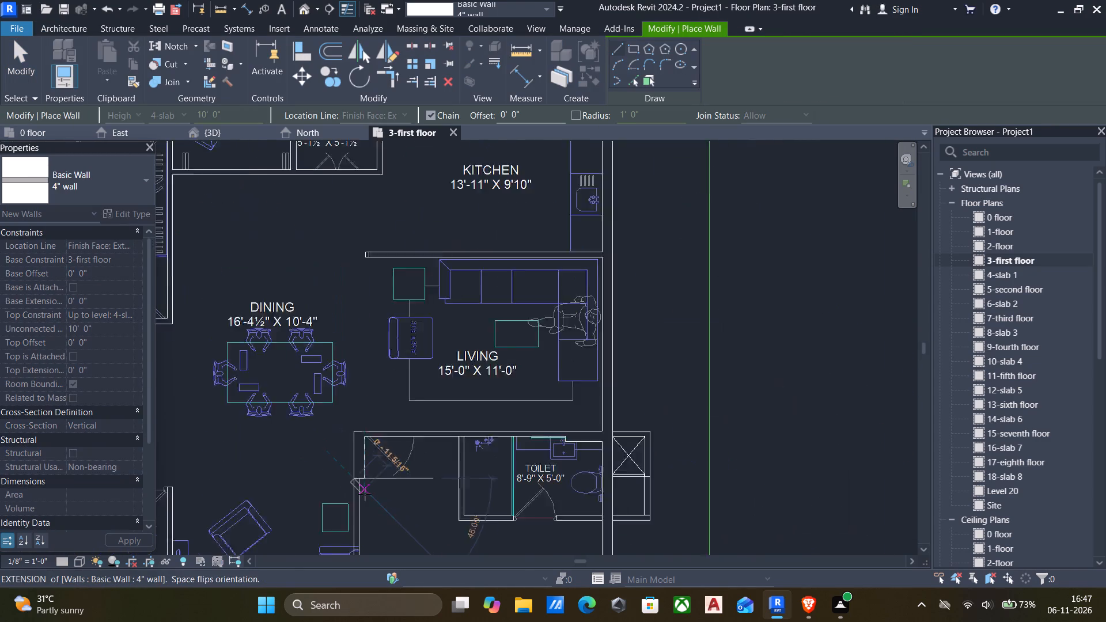
scroll(365, 494, down, 2)
middle_drag(376, 486, 437, 365)
scroll(438, 382, down, 5)
middle_drag(435, 390, 442, 348)
scroll(450, 396, up, 11)
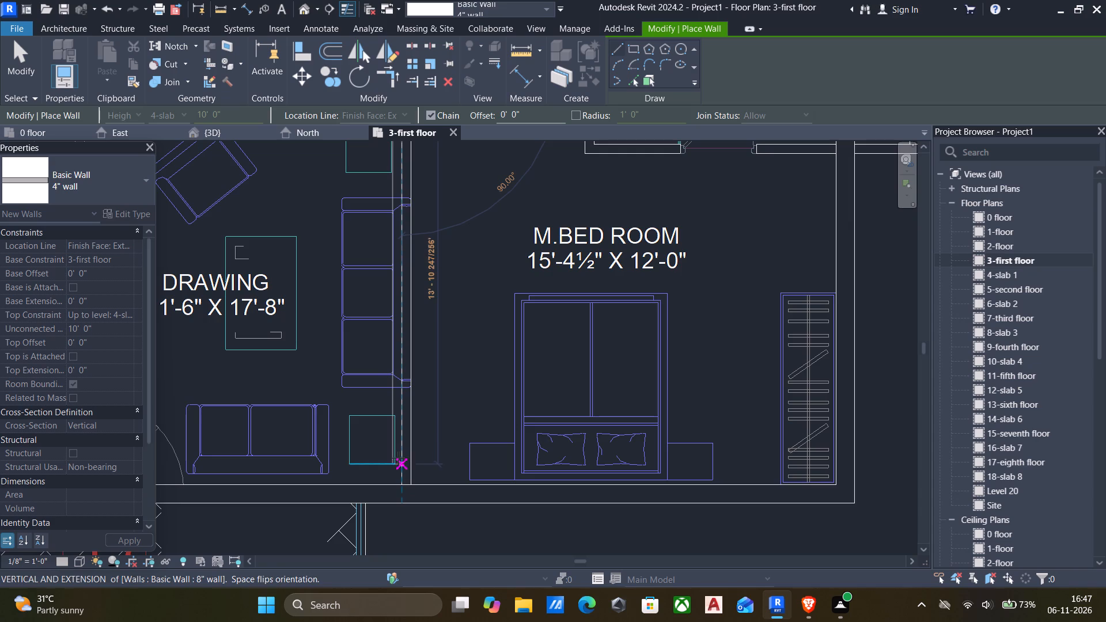
key(space)
scroll(400, 473, up, 5)
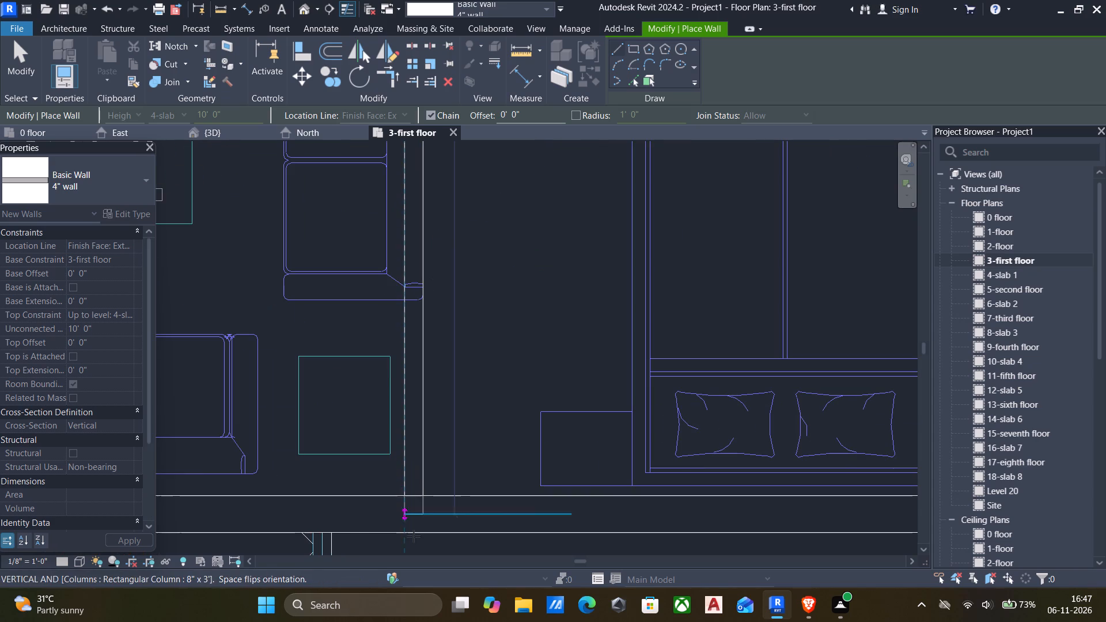
click(403, 499)
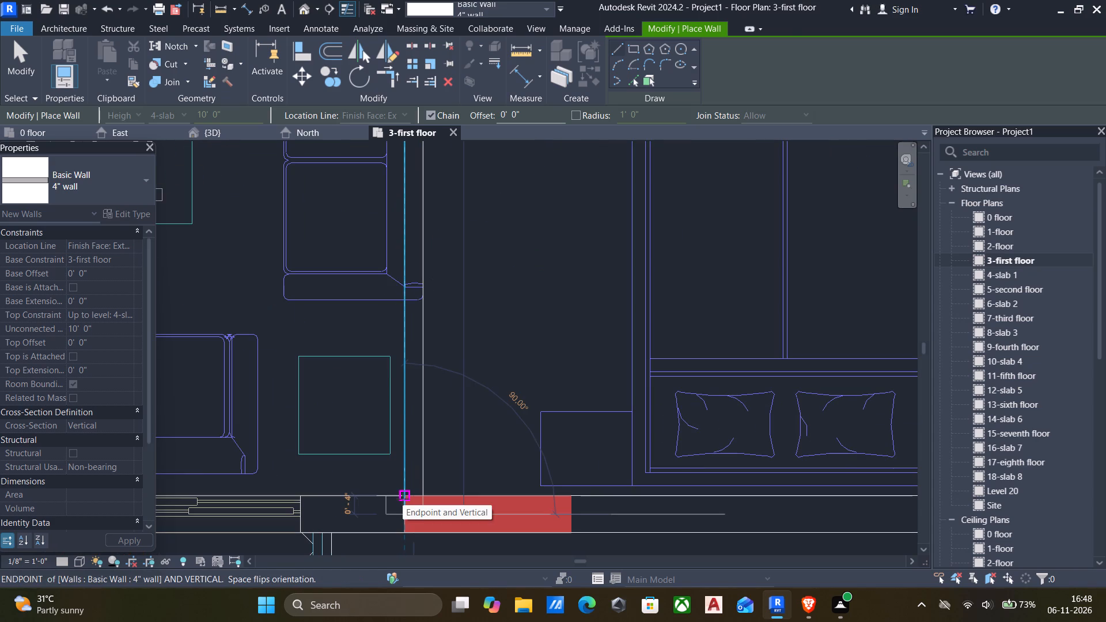
key(Escape)
key(Escape)
click(422, 477)
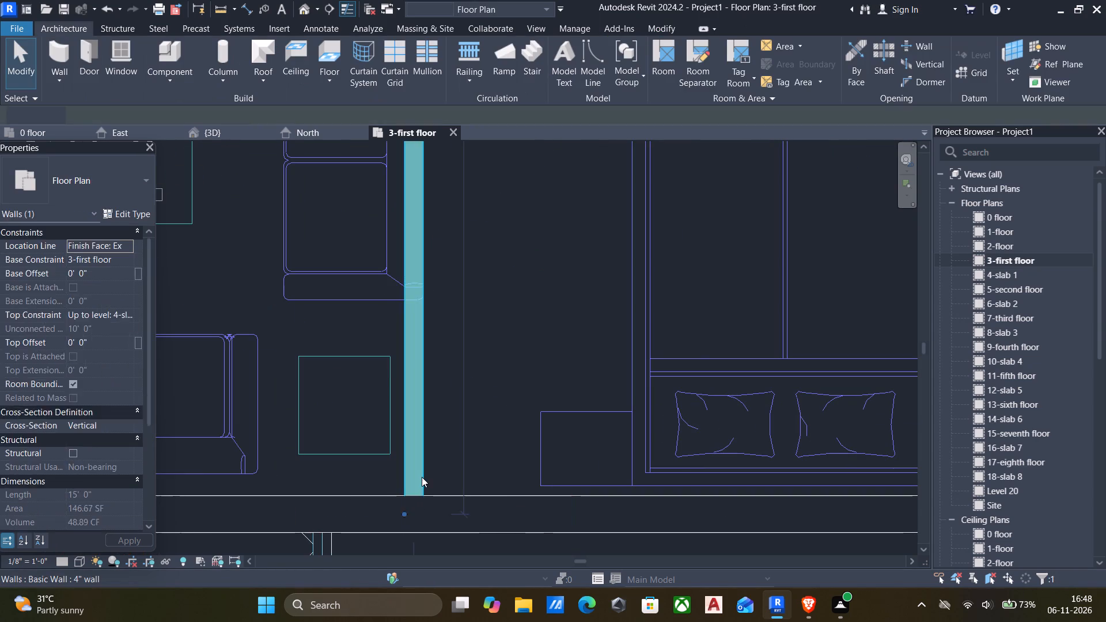
key(Escape)
Draw a matching 4" wall along the toilet's shower side, from the living-room partition to the toilet's outer corner beside the M.Bed Room.
scroll(424, 485, down, 6)
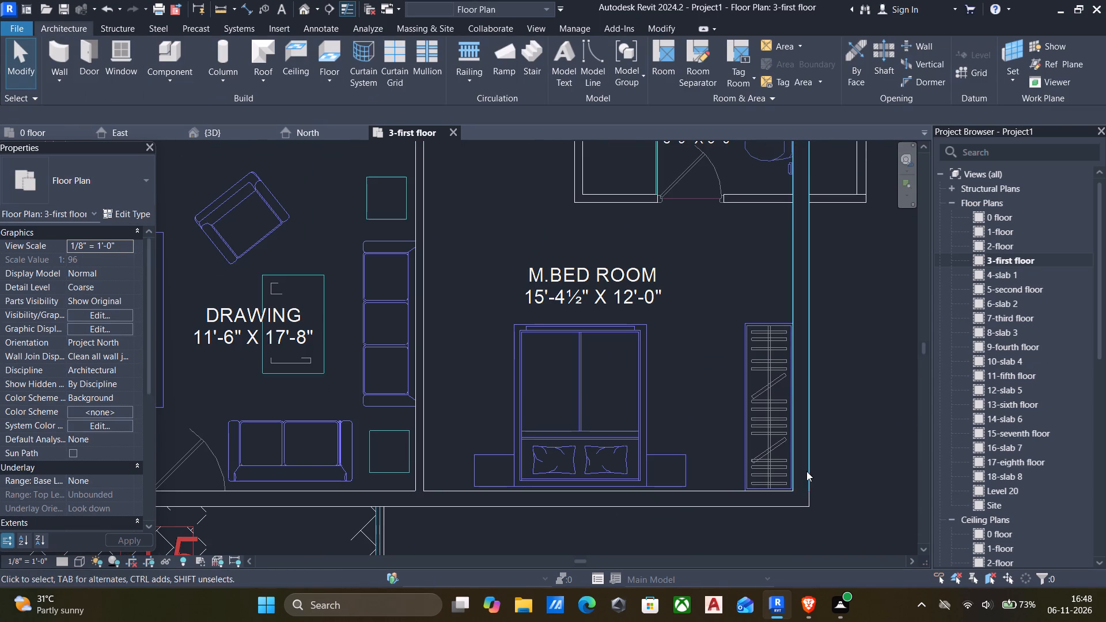
scroll(802, 466, down, 6)
scroll(707, 342, up, 6)
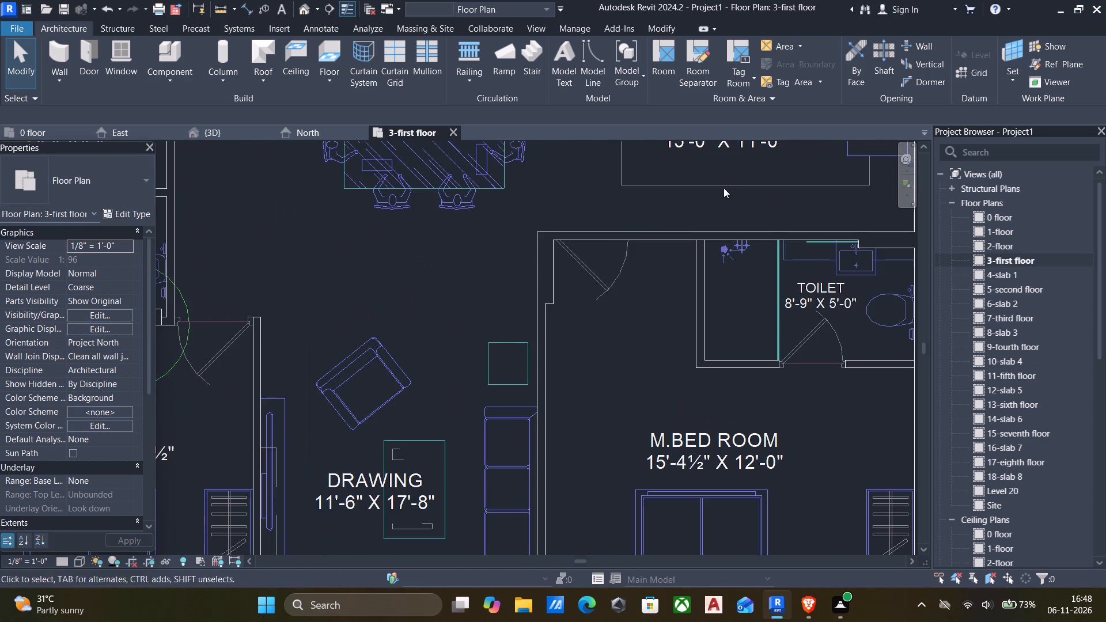
click(688, 231)
key(c)
key(s)
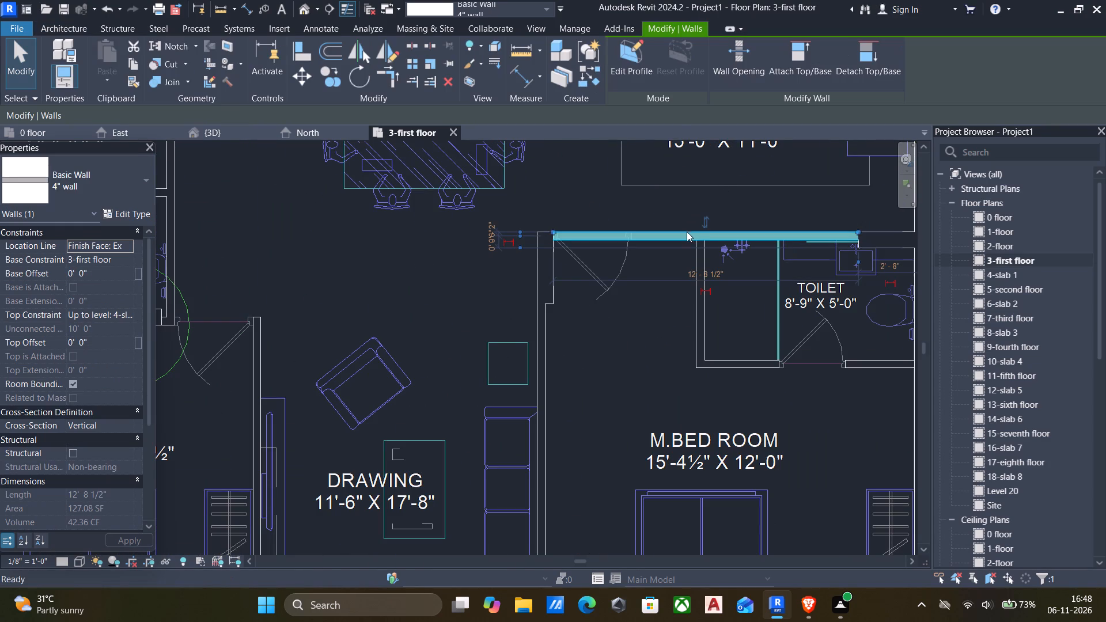
scroll(686, 232, up, 9)
click(708, 232)
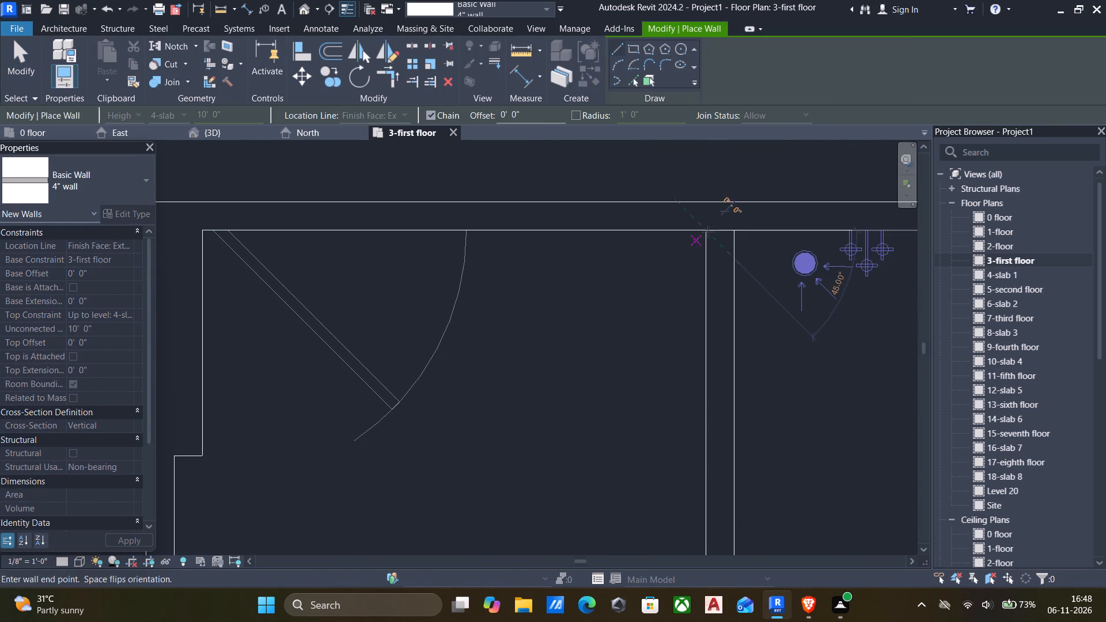
scroll(709, 278, down, 9)
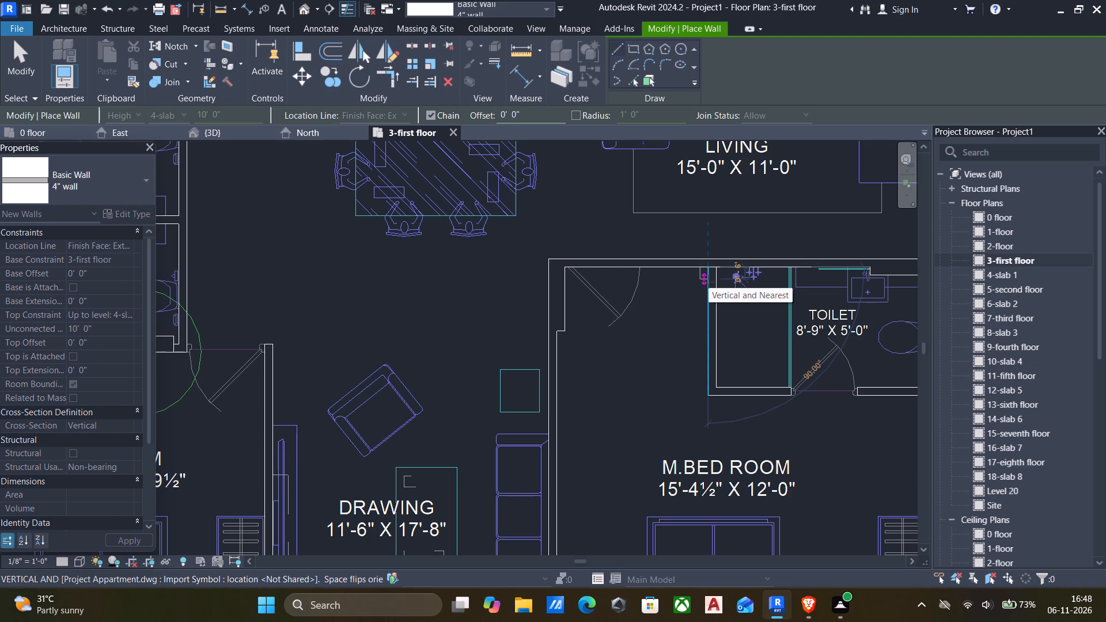
scroll(709, 282, up, 5)
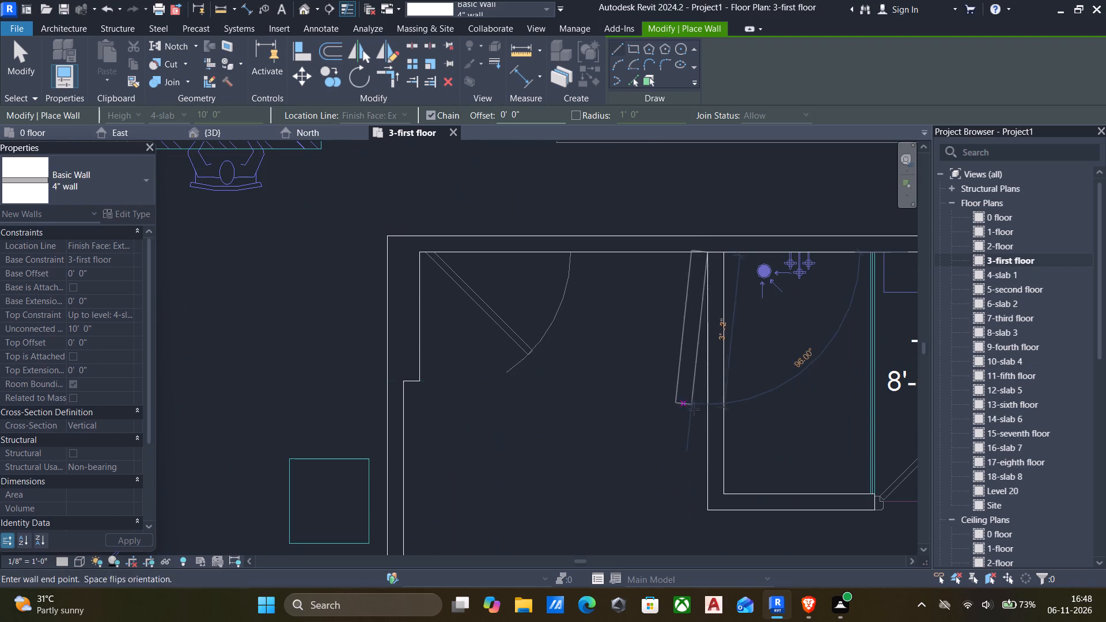
key(space)
scroll(697, 533, up, 3)
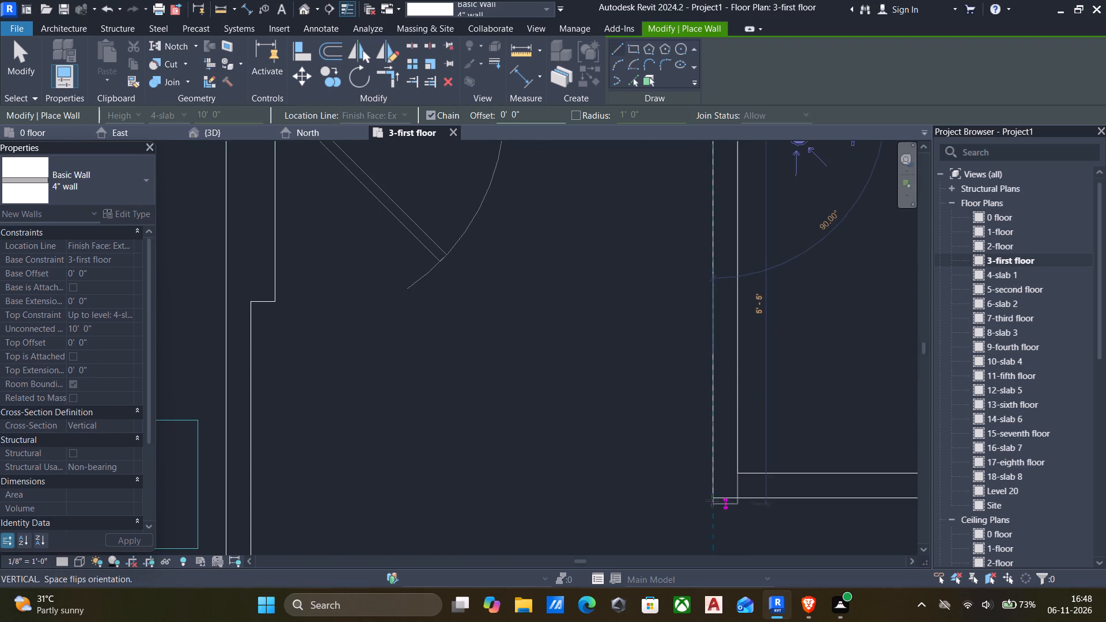
click(713, 497)
Continue the 4" wall about 9'-1" along the toilet's door side, ending at the outer 8" wall.
scroll(713, 497, down, 5)
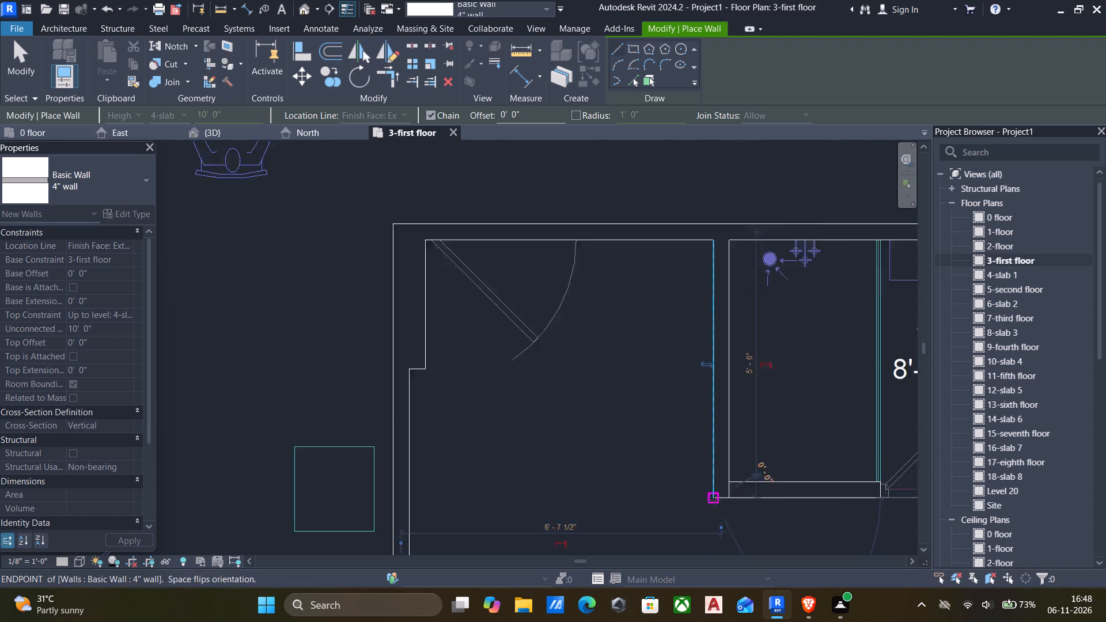
scroll(621, 496, down, 6)
scroll(819, 495, up, 9)
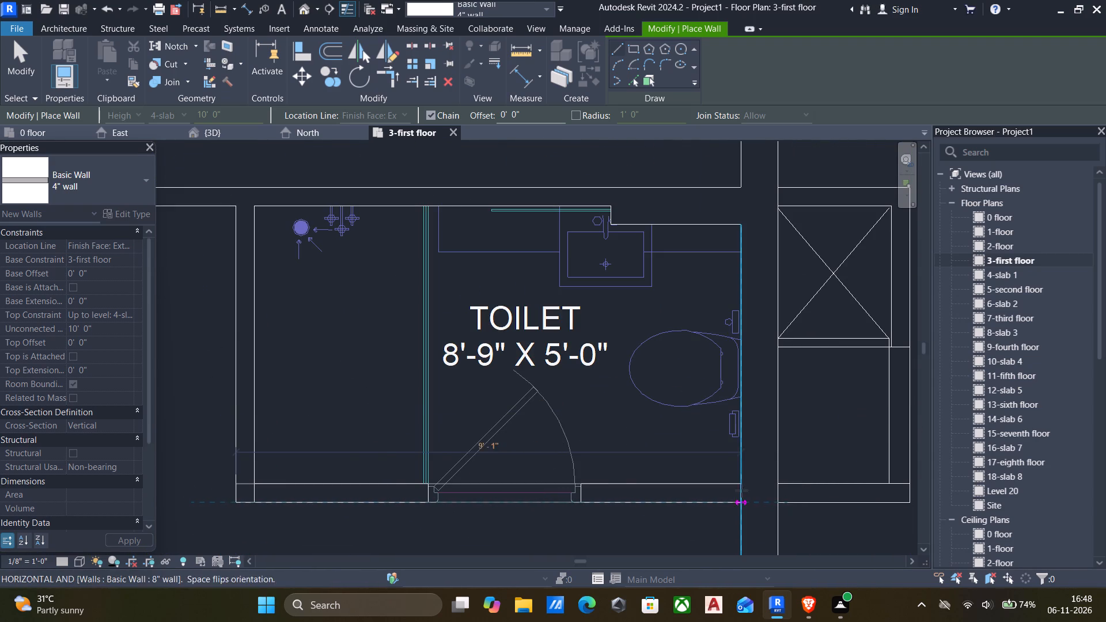
click(743, 500)
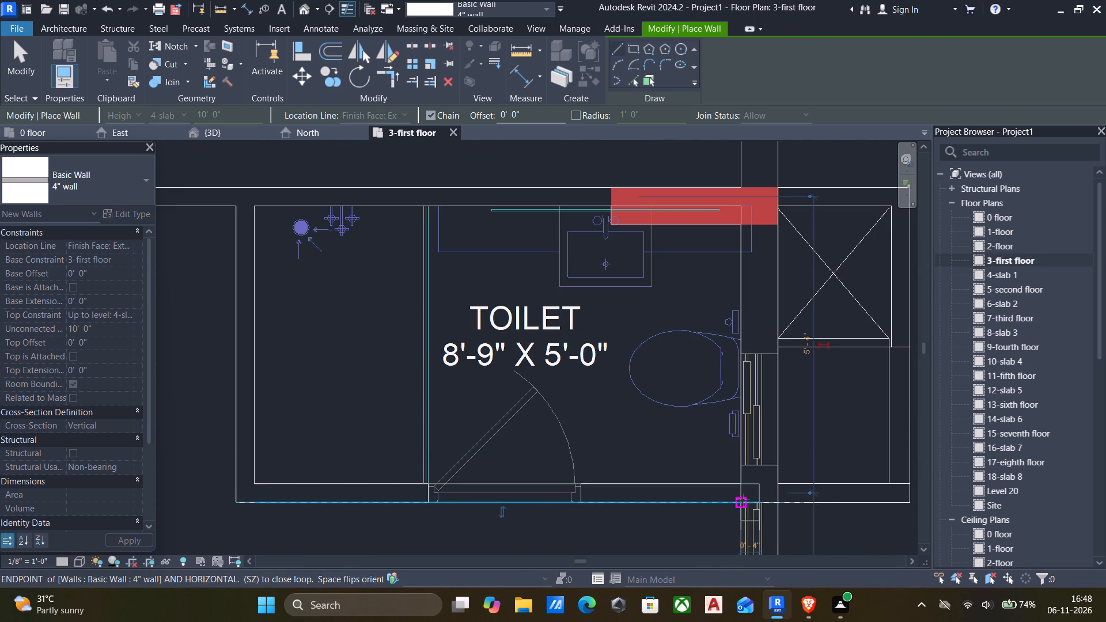
key(Escape)
key(Escape)
key(Escape)
click(725, 499)
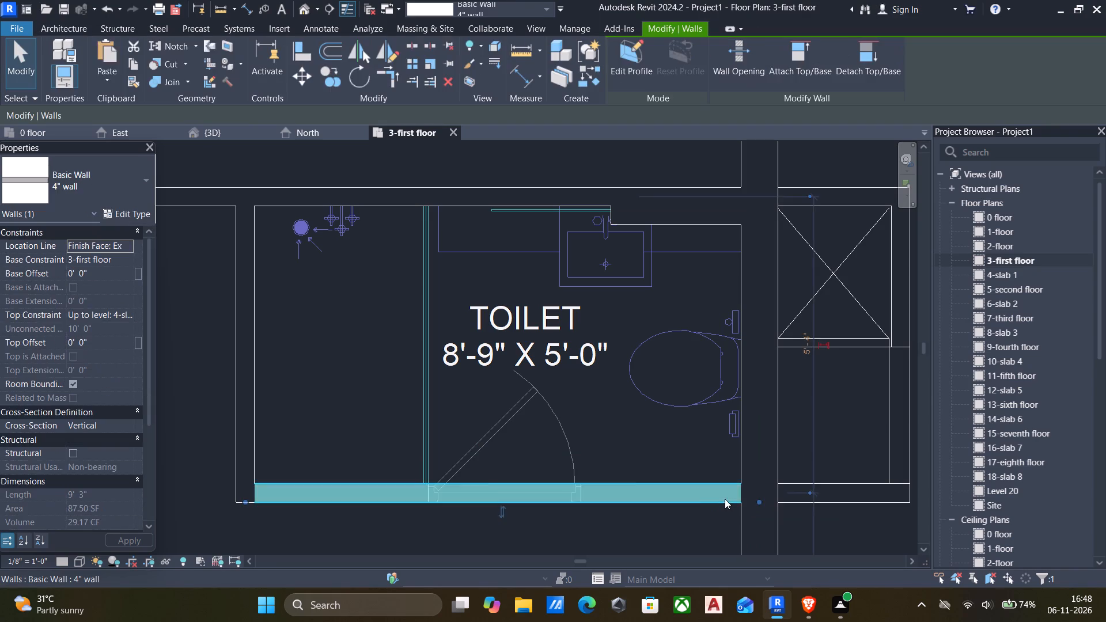
key(Escape)
click(255, 452)
key(Escape)
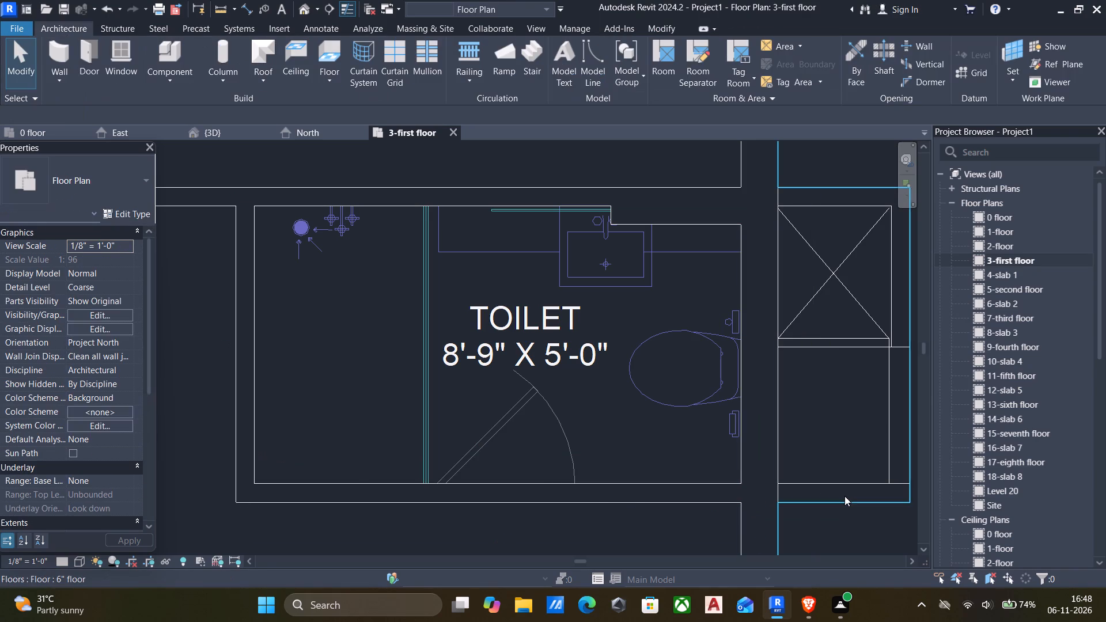
click(844, 496)
key(Escape)
Draw a 4" wall about 2'-4½" long outside the 8" wall, in line with the toilet's door-side wall, to the floor edge.
scroll(821, 495, down, 5)
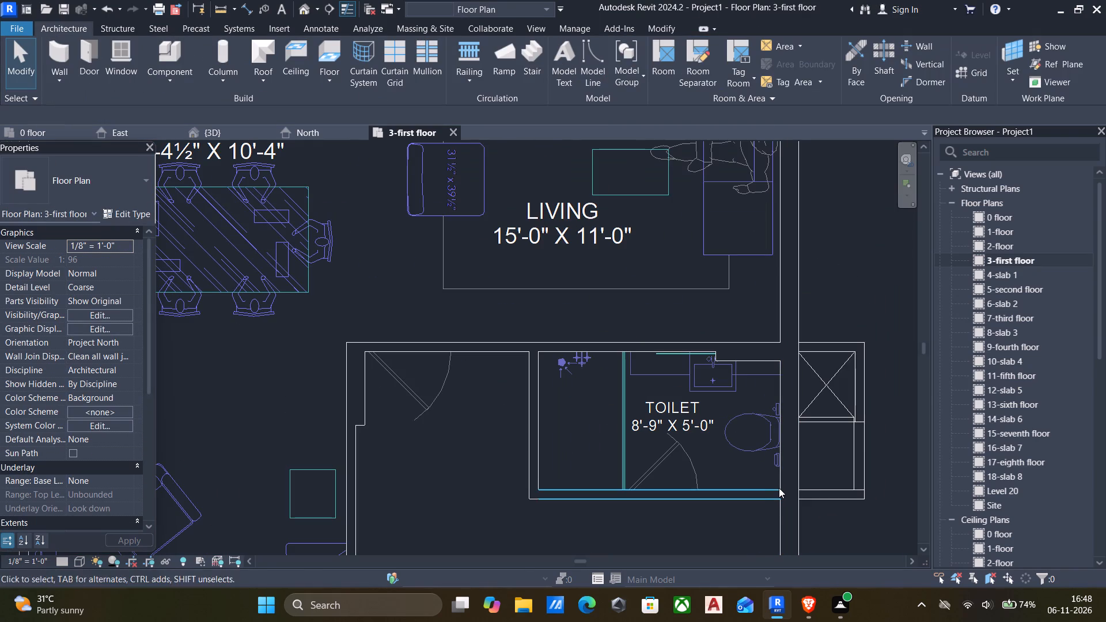
click(744, 495)
text(cs)
scroll(812, 495, up, 10)
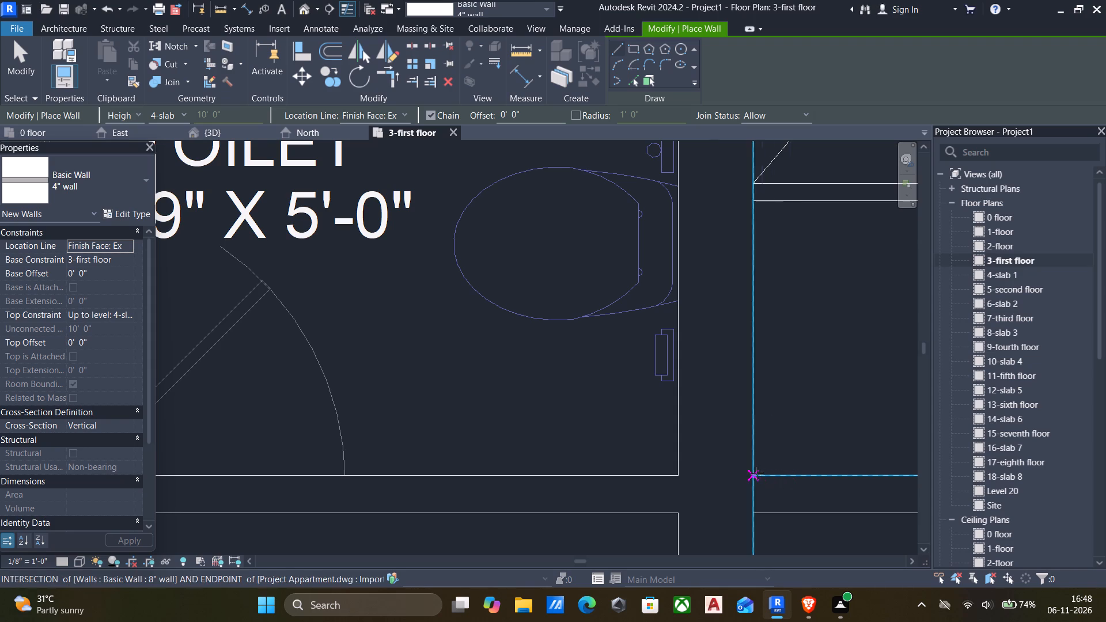
click(753, 473)
scroll(781, 479, down, 5)
scroll(838, 475, down, 1)
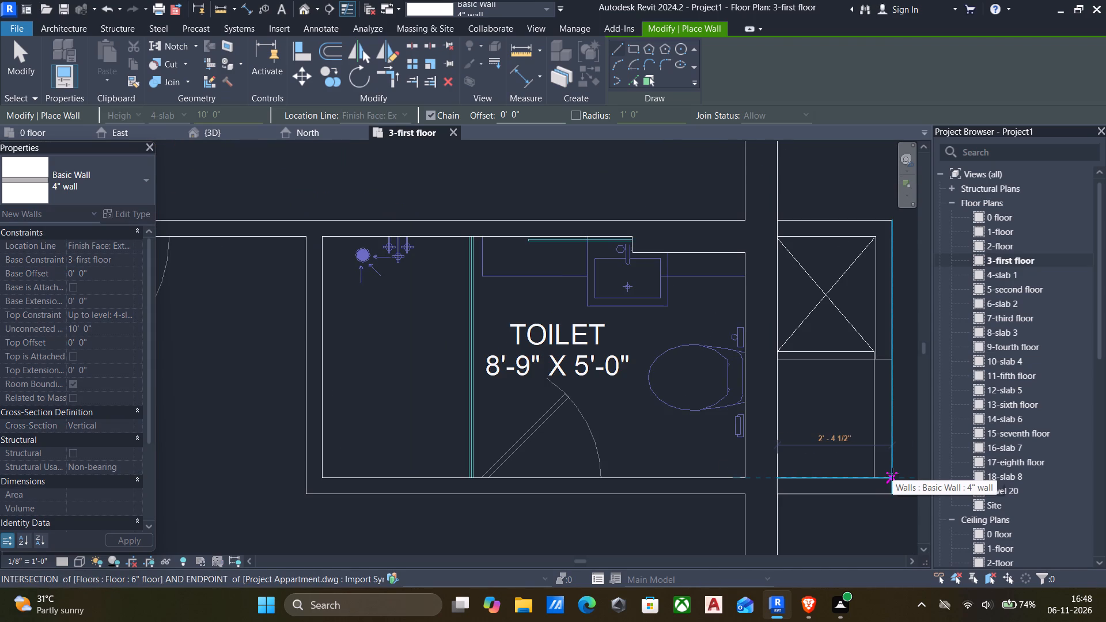
click(892, 474)
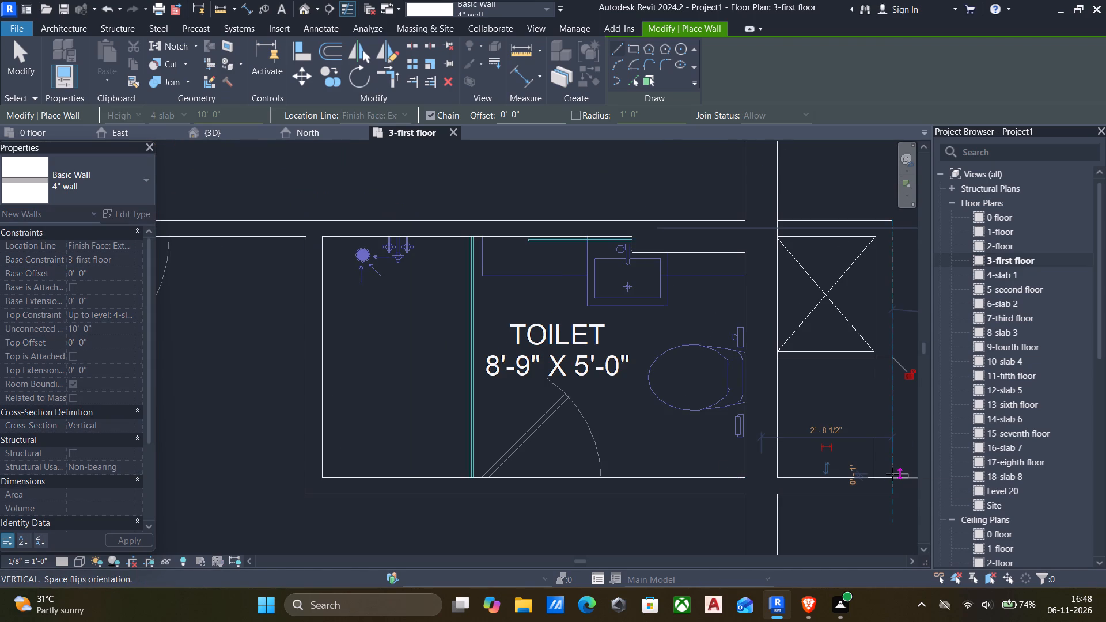
key(Escape)
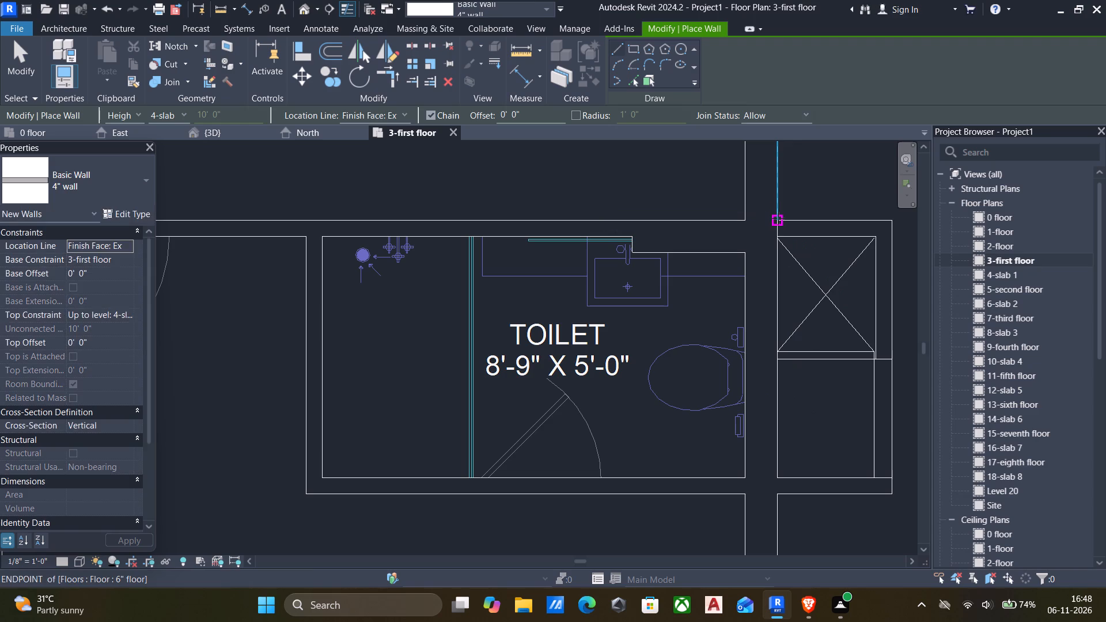
Enclose the shaft outside the toilet with a 4" wall about 2'-4½" along its living-room end and another down the outer floor edge.
click(778, 218)
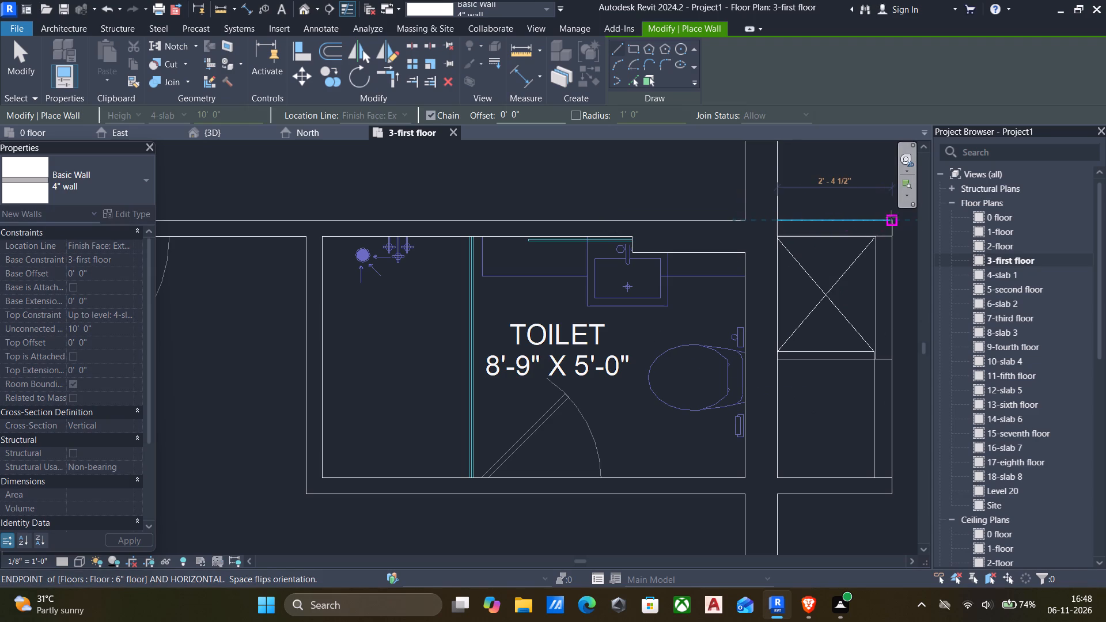
click(890, 218)
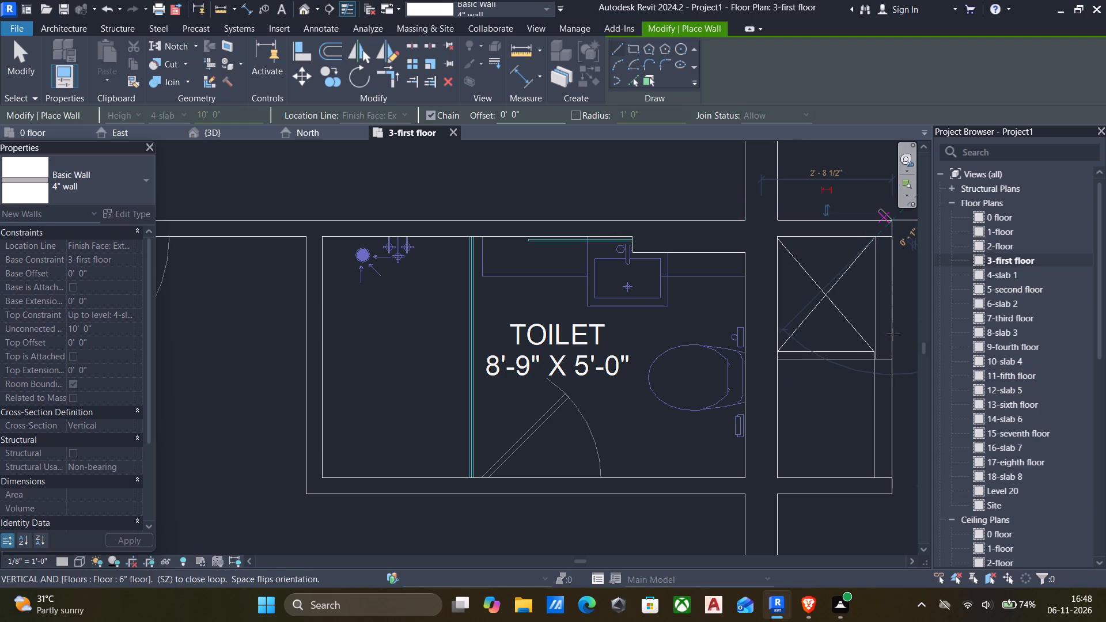
click(892, 481)
key(Escape)
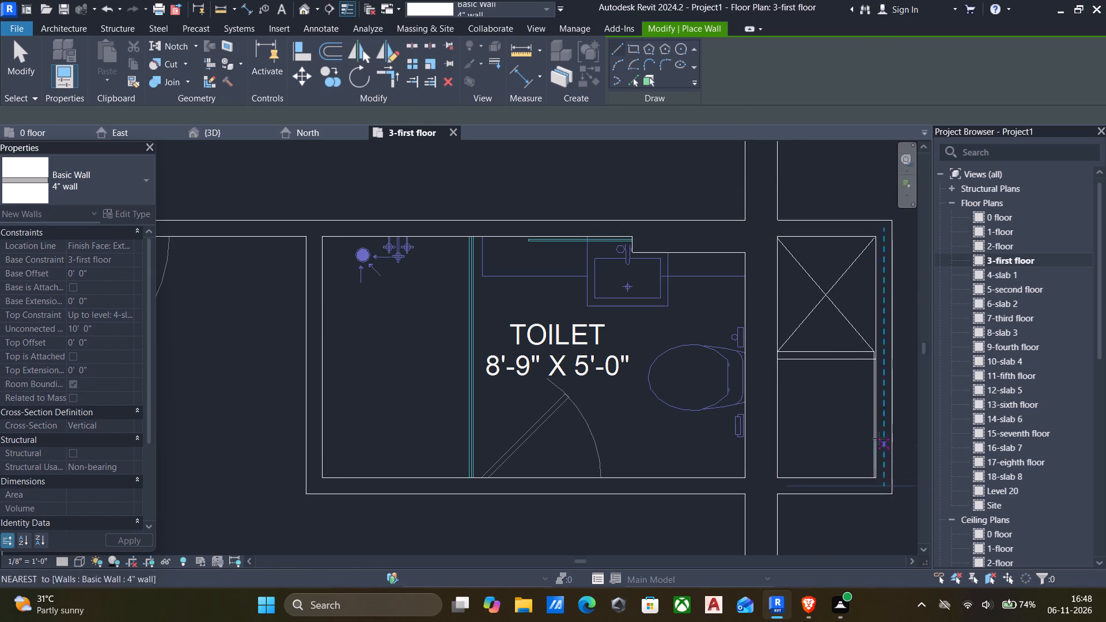
Inspect the new 4" walls around the toilet shaft and M.Bed Room, checking the plan for partitions still missing.
key(Escape)
key(Escape)
click(785, 223)
key(Escape)
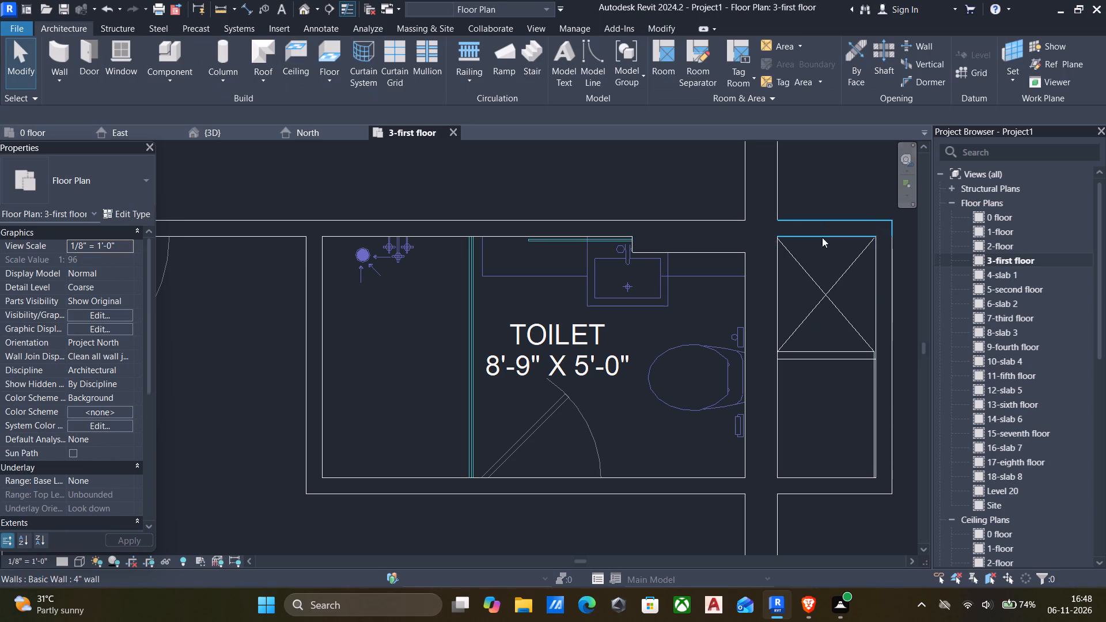
click(872, 260)
key(Escape)
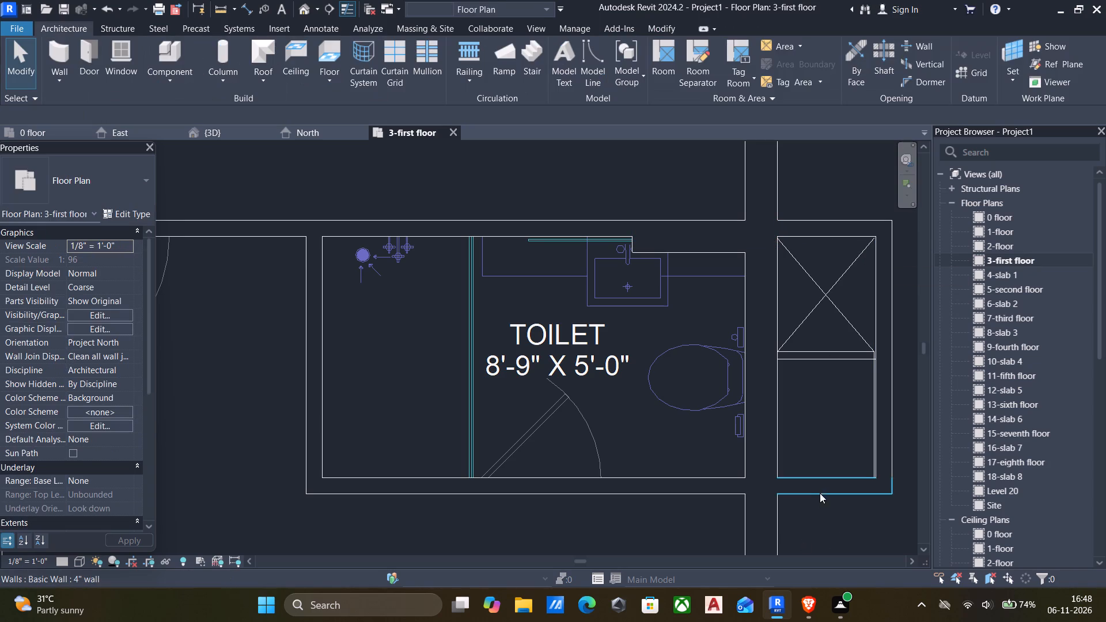
click(822, 488)
key(Escape)
scroll(891, 423, up, 5)
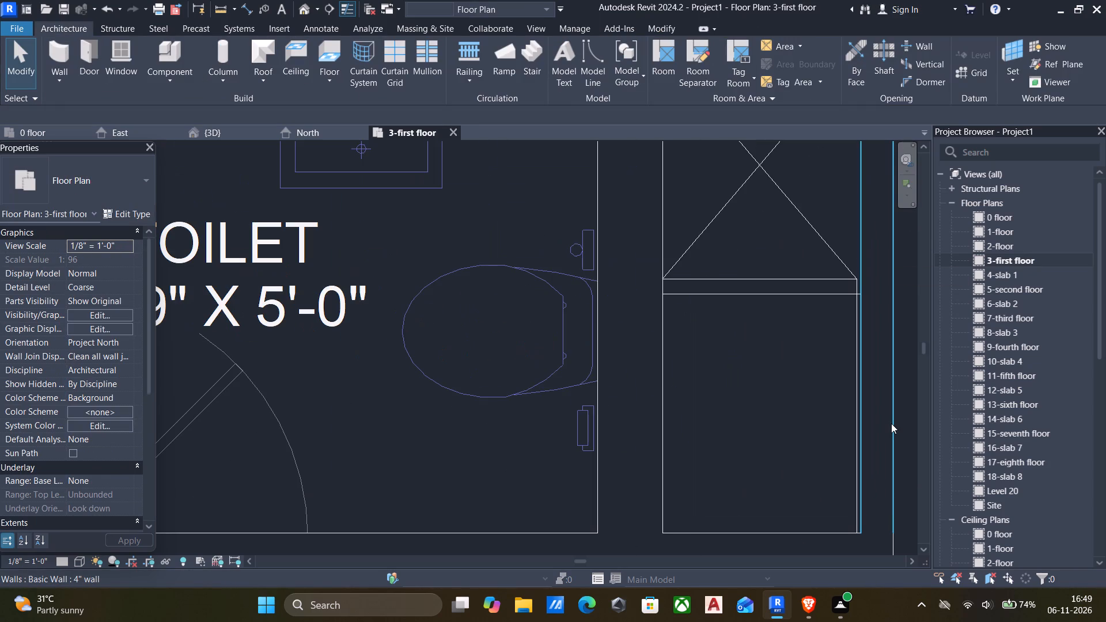
scroll(889, 423, down, 6)
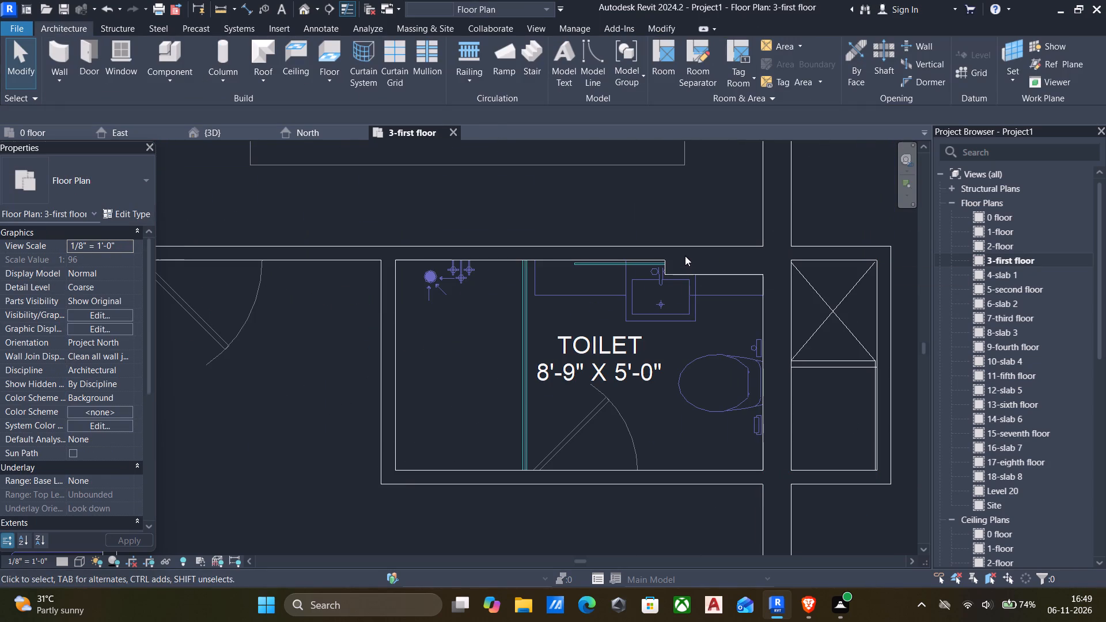
scroll(600, 257, down, 5)
scroll(610, 370, up, 5)
scroll(553, 305, down, 4)
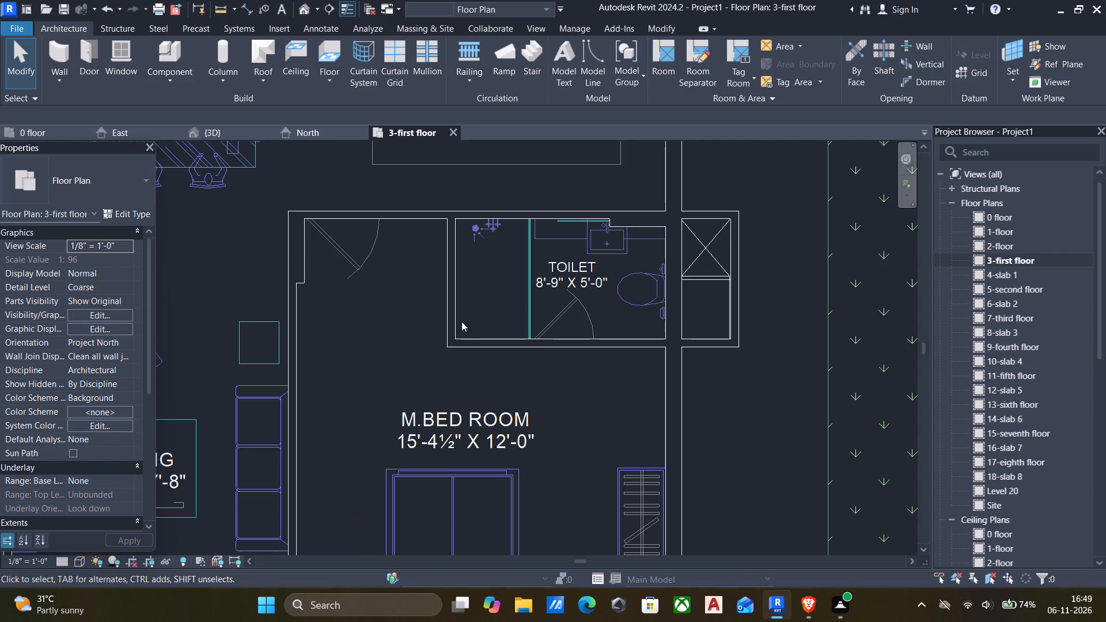
scroll(455, 326, down, 5)
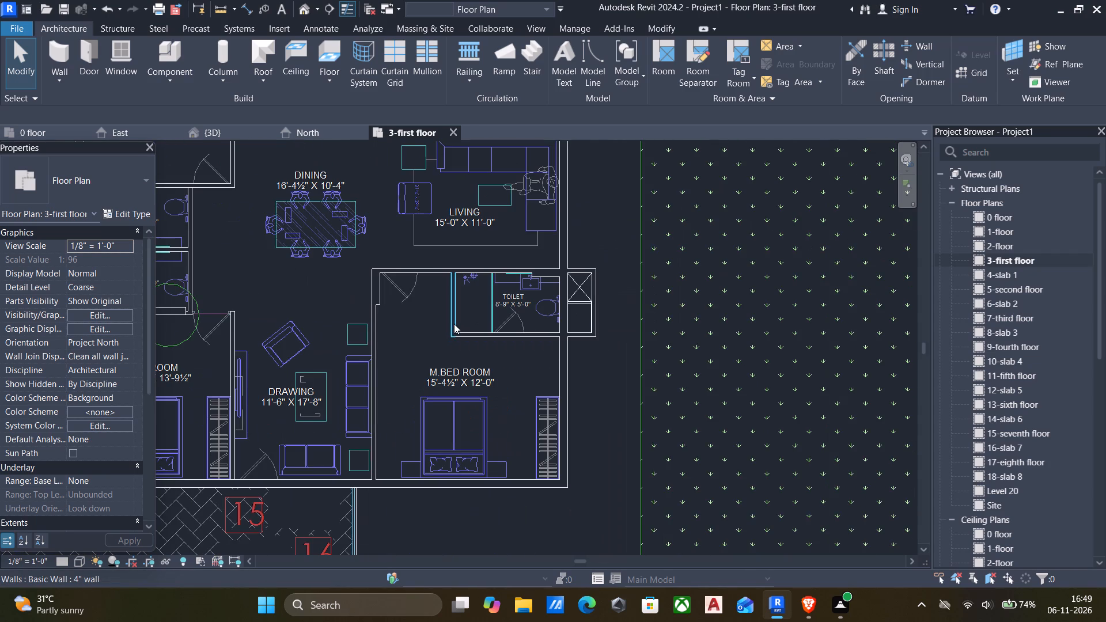
scroll(370, 293, up, 4)
scroll(365, 314, down, 1)
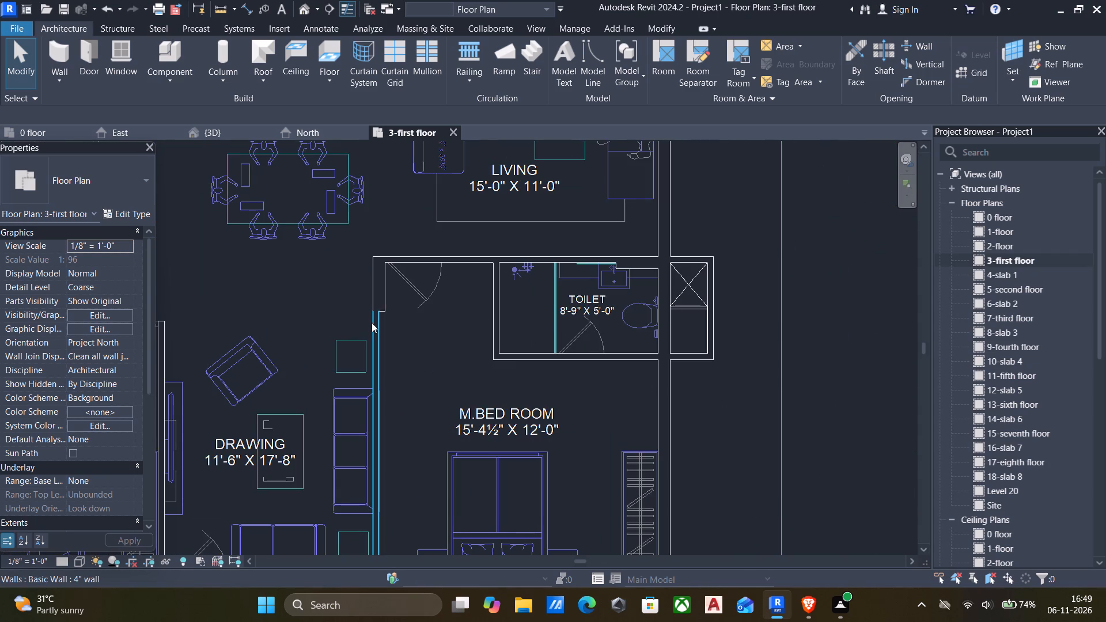
scroll(378, 332, down, 4)
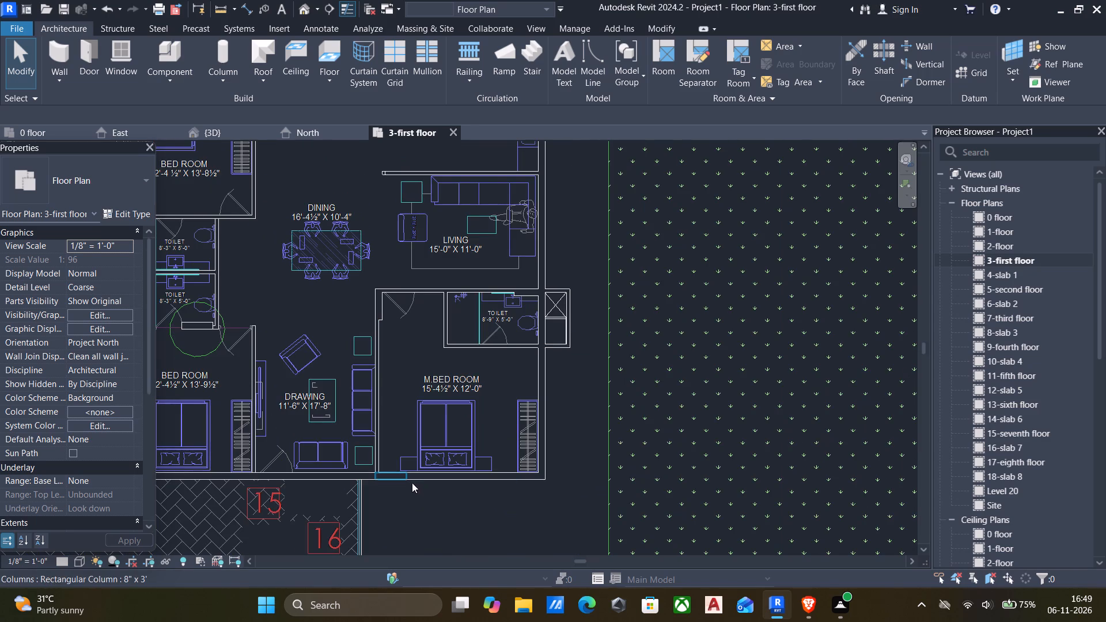
scroll(438, 479, down, 4)
scroll(309, 478, up, 3)
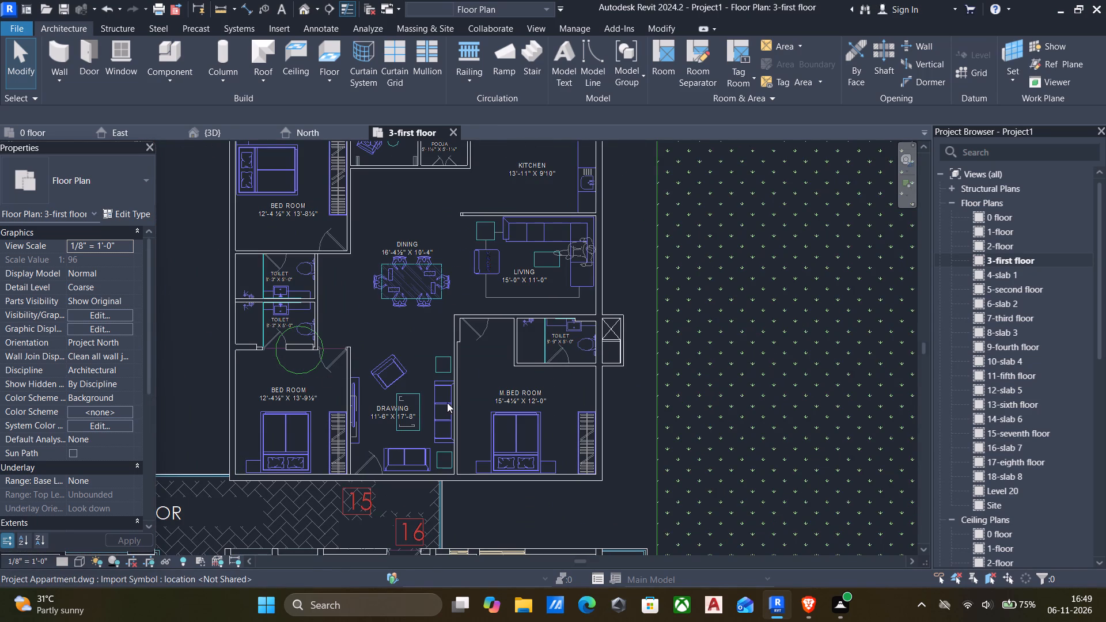
Draw a matching 4" wall between the Bed Room and Drawing, from the corridor-side 8" wall to the corner by the bedroom door.
click(458, 395)
text(cs)
scroll(346, 466, up, 16)
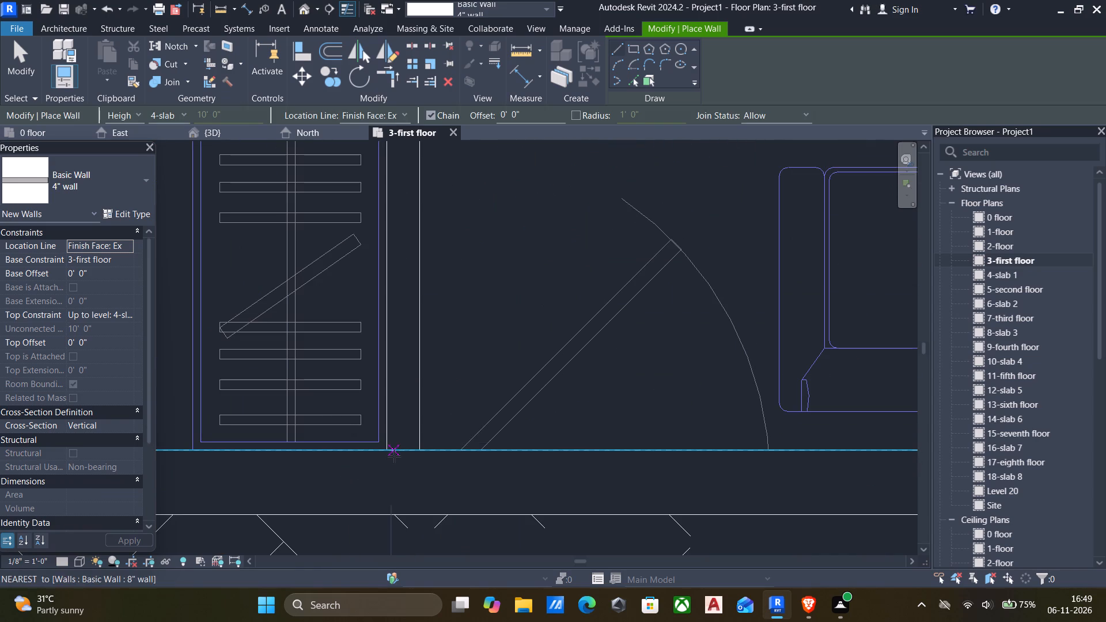
click(390, 454)
scroll(361, 367, down, 5)
right_drag(361, 324, 345, 323)
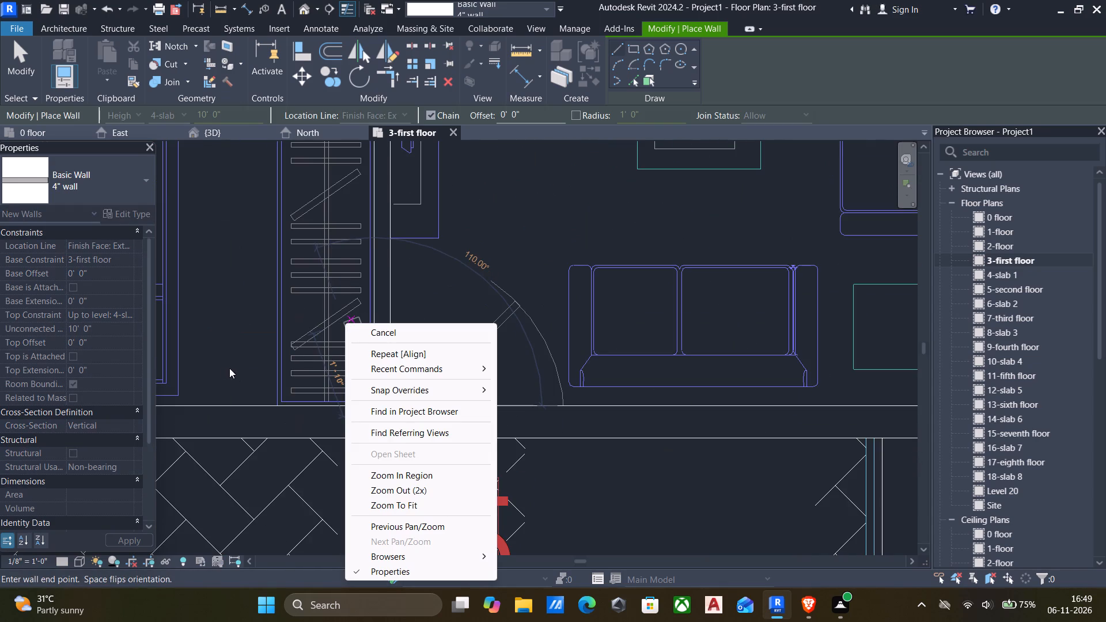
key(Escape)
scroll(373, 282, down, 7)
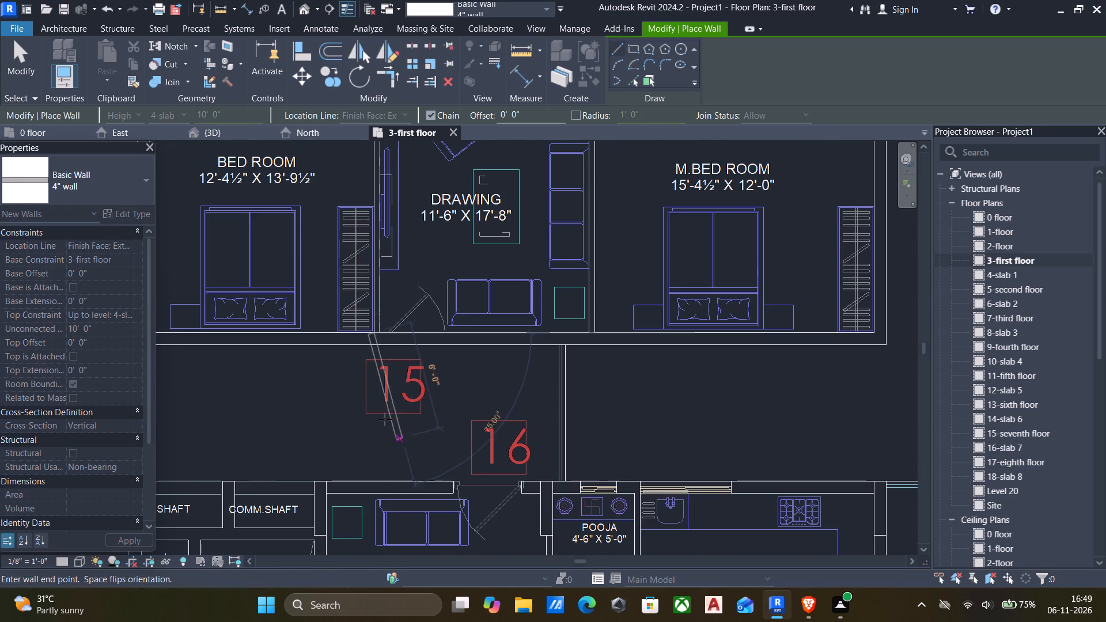
scroll(412, 468, down, 6)
scroll(341, 306, down, 4)
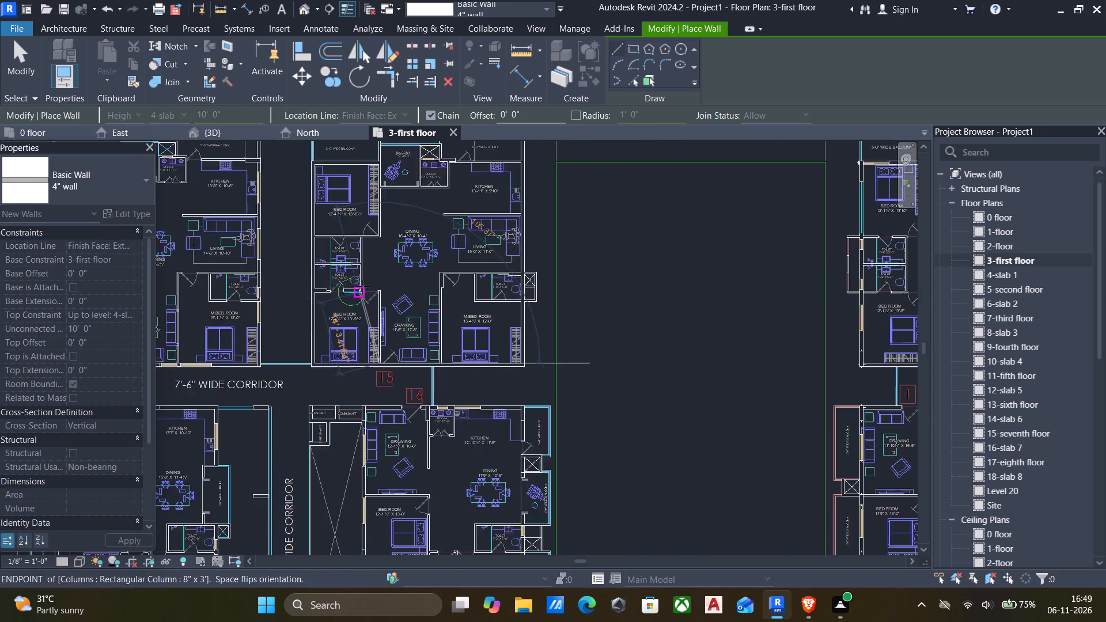
scroll(372, 284, up, 17)
scroll(392, 254, up, 5)
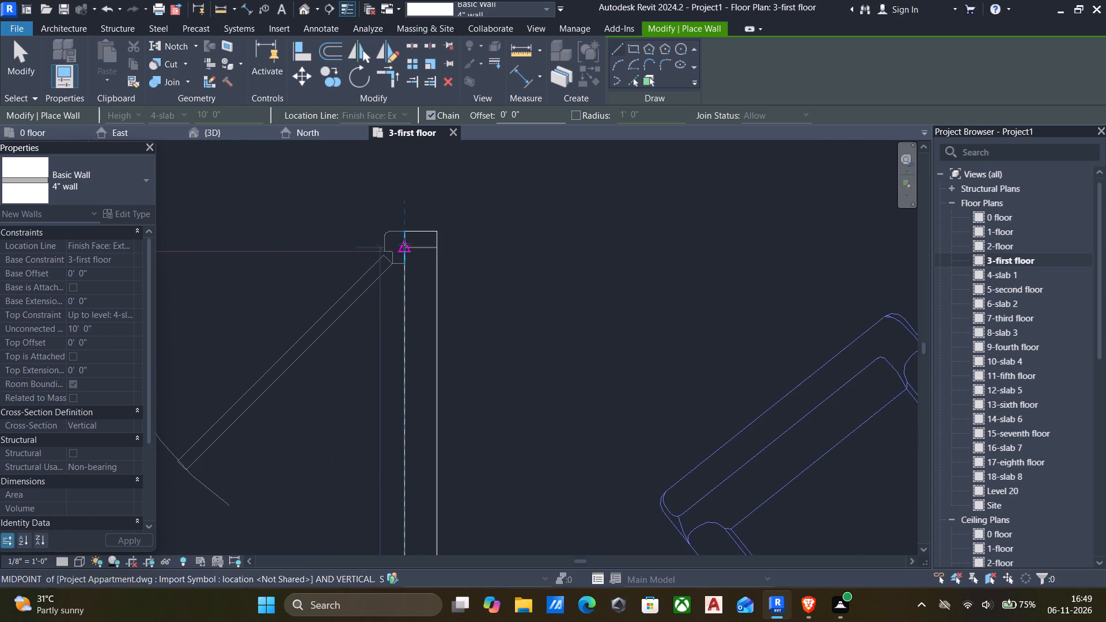
click(406, 234)
Continue the 4" wall about 3'-11½" across the Bed Room door opening to the near end of the 8" x 3' column.
scroll(395, 236, down, 11)
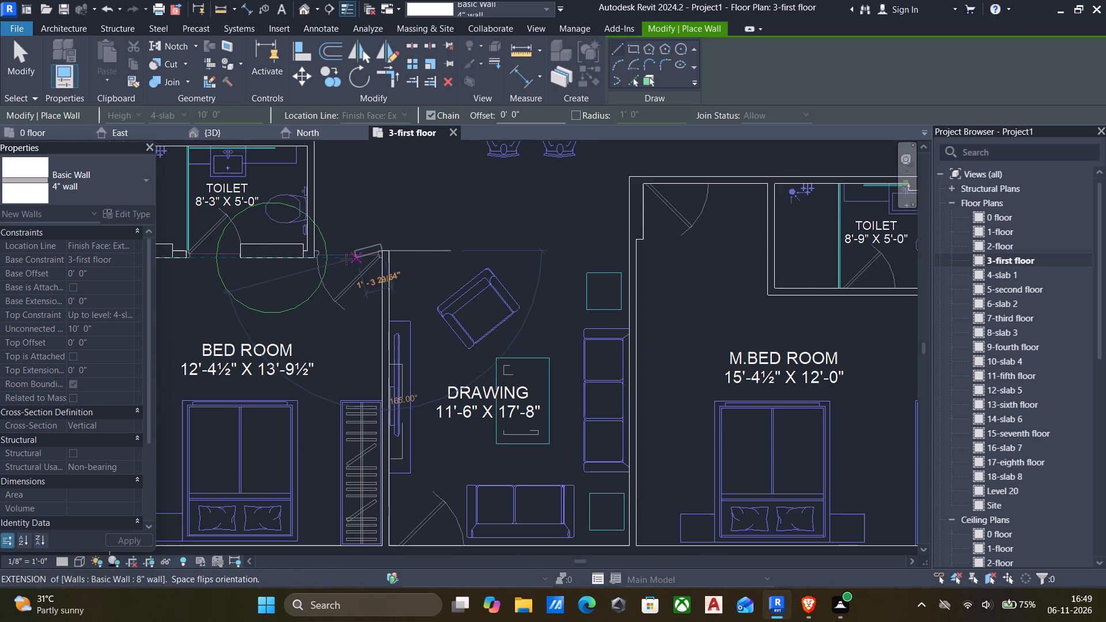
key(space)
scroll(206, 251, down, 2)
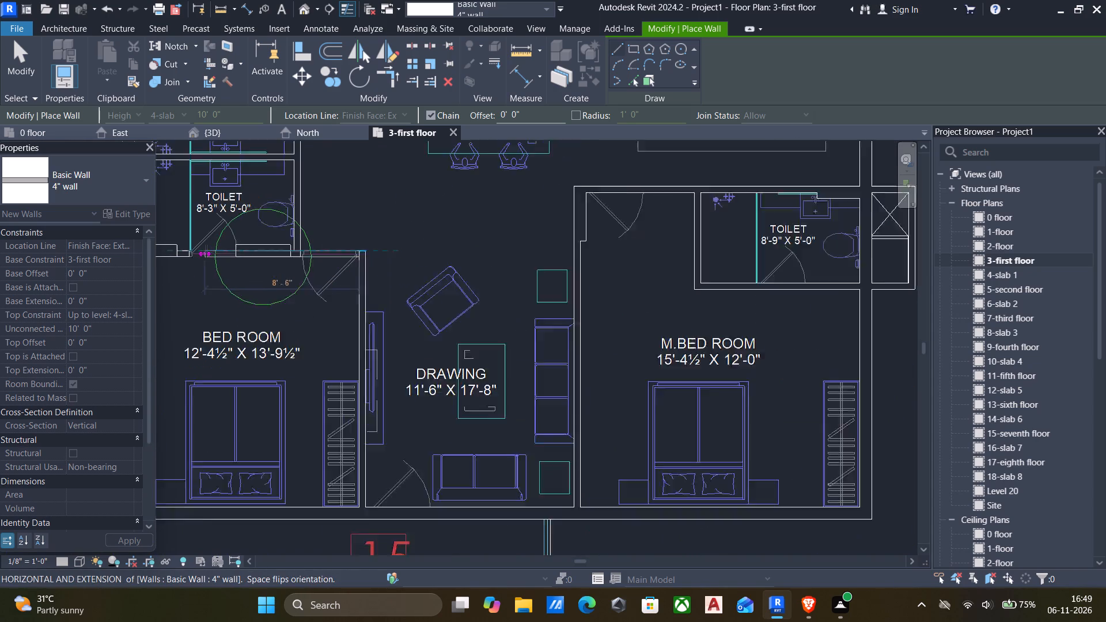
middle_drag(279, 252, 469, 248)
scroll(469, 251, up, 10)
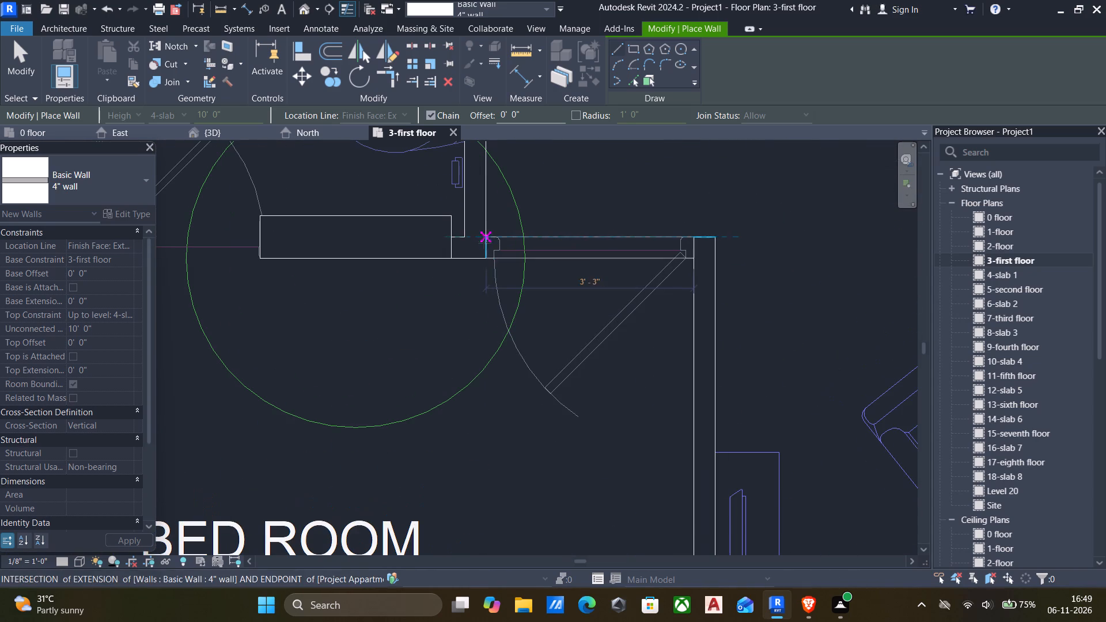
click(454, 236)
key(Escape)
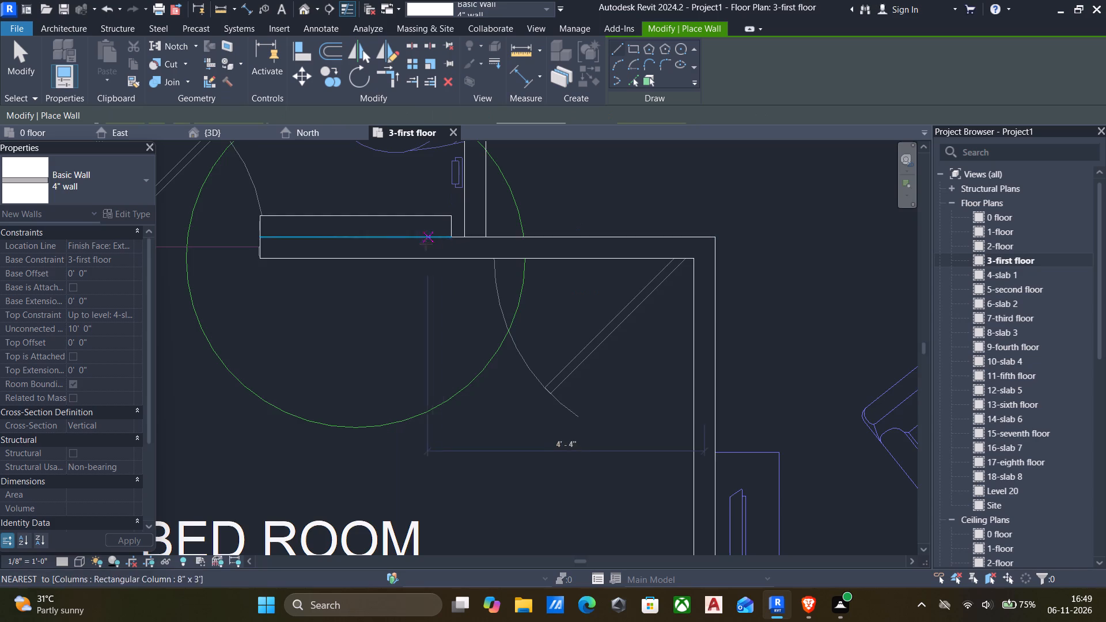
Draw a 3'-3" long 4" wall across the toilet door opening, joining the two columns on the Bed Room side.
scroll(426, 244, down, 3)
scroll(276, 259, up, 2)
scroll(277, 259, down, 4)
scroll(431, 283, up, 2)
scroll(301, 240, up, 1)
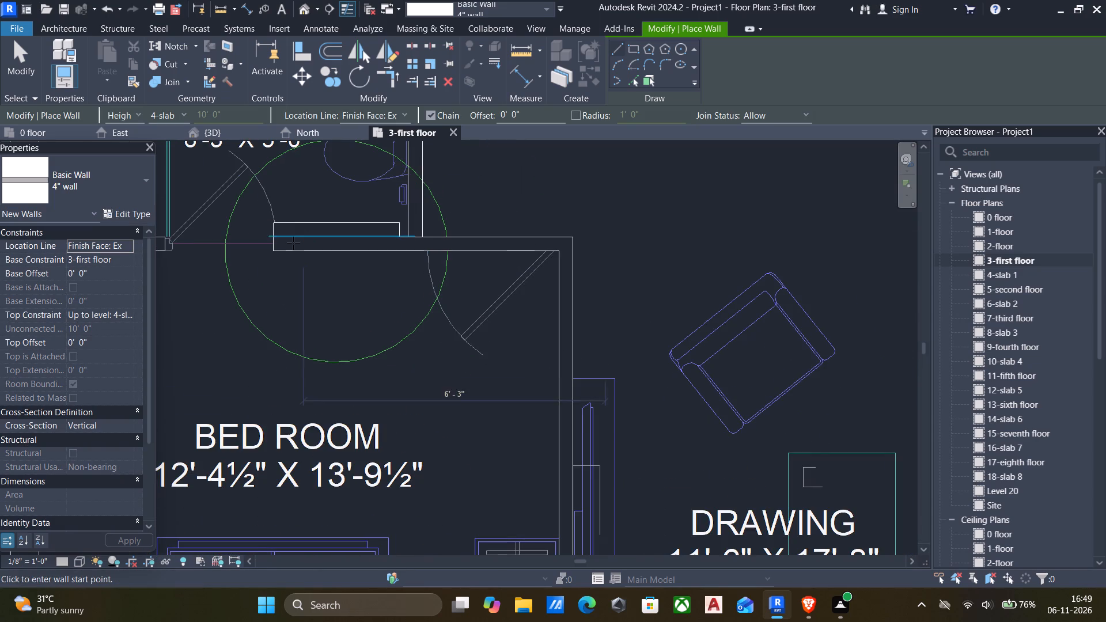
click(271, 251)
scroll(250, 253, down, 4)
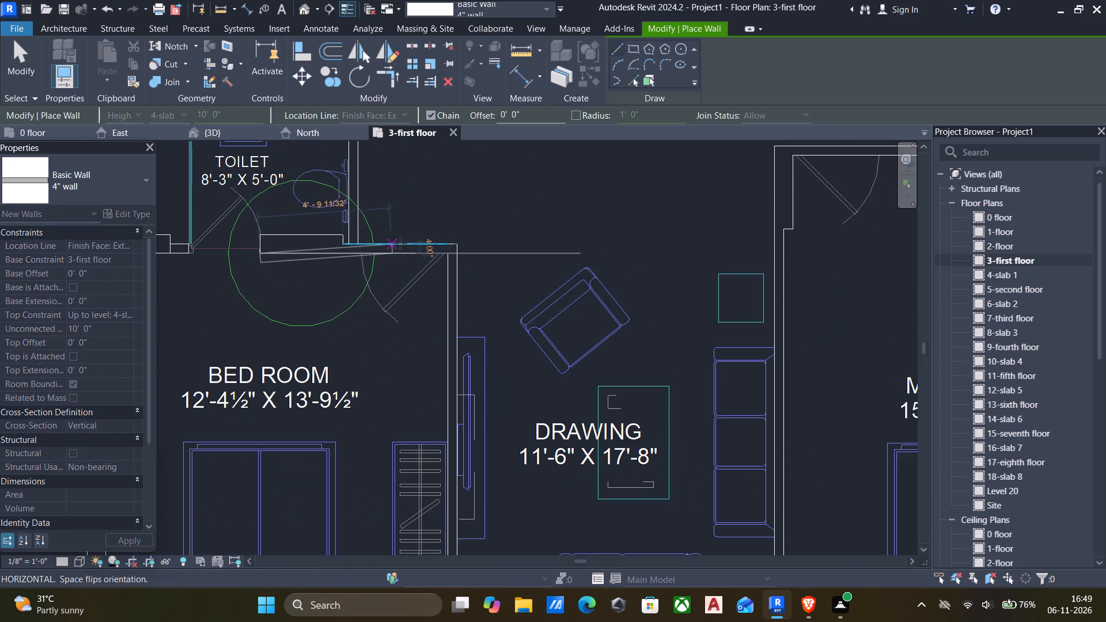
scroll(387, 251, down, 4)
scroll(260, 245, up, 11)
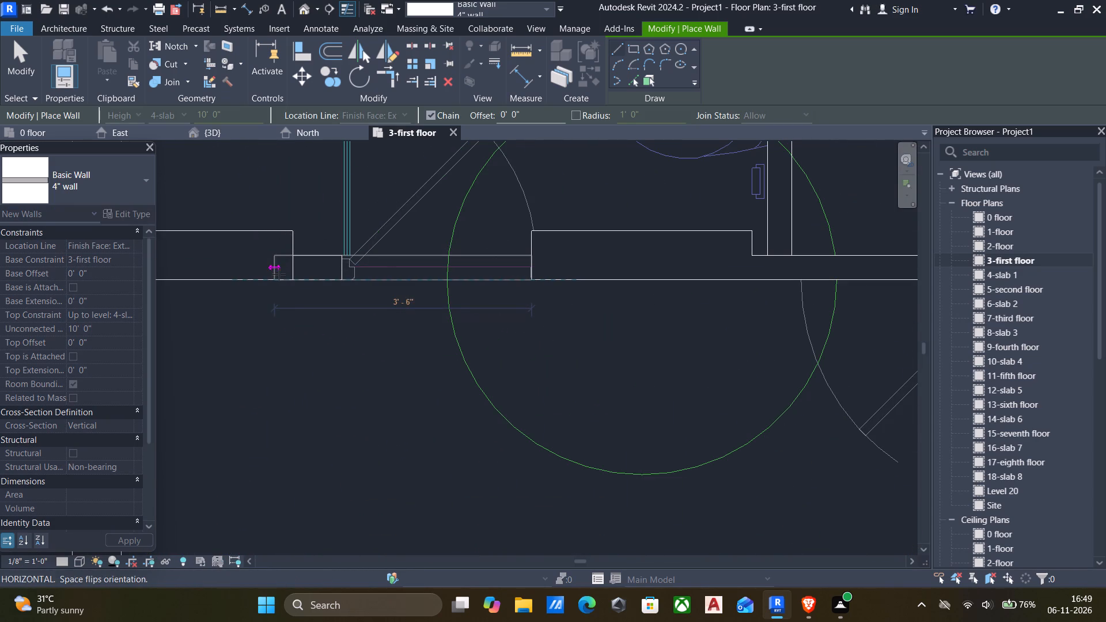
click(293, 277)
key(Escape)
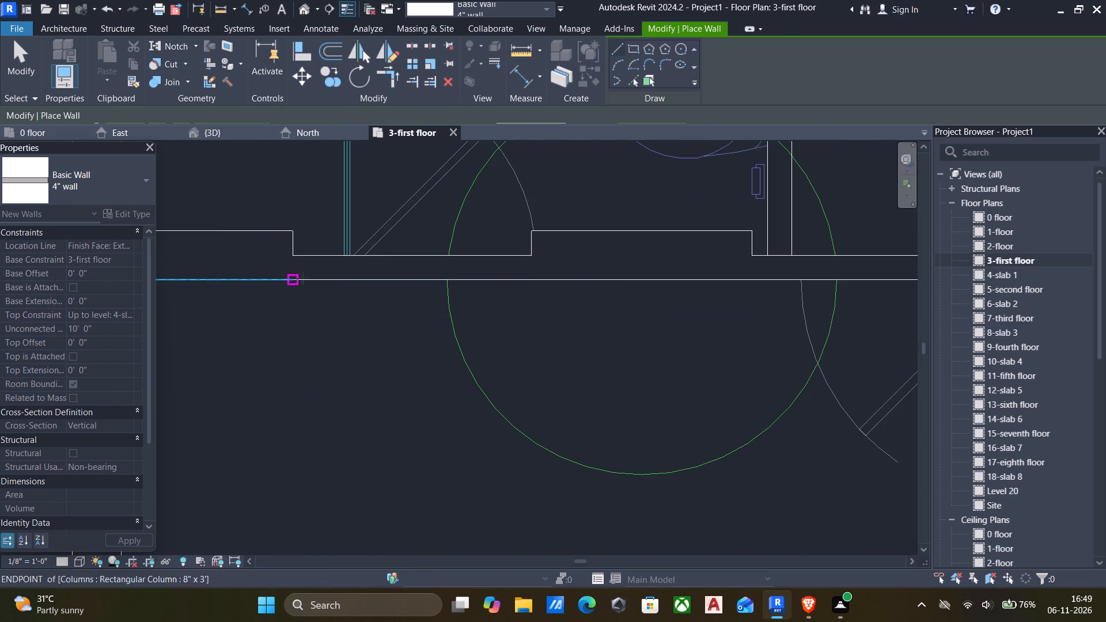
key(Escape)
scroll(319, 276, down, 5)
key(Escape)
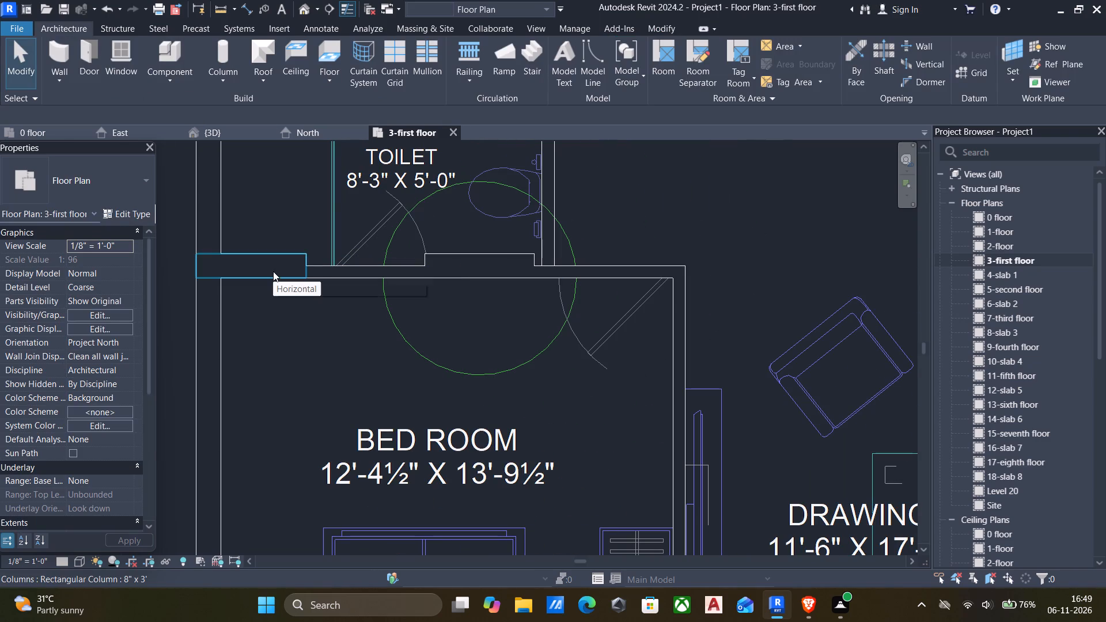
click(327, 271)
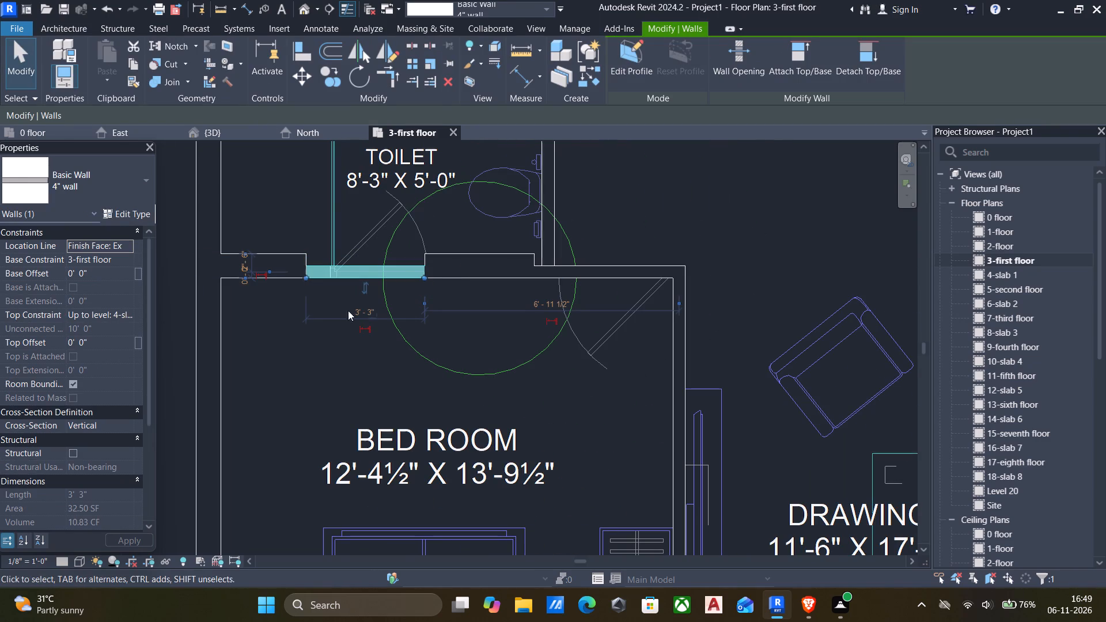
scroll(355, 313, down, 3)
click(598, 244)
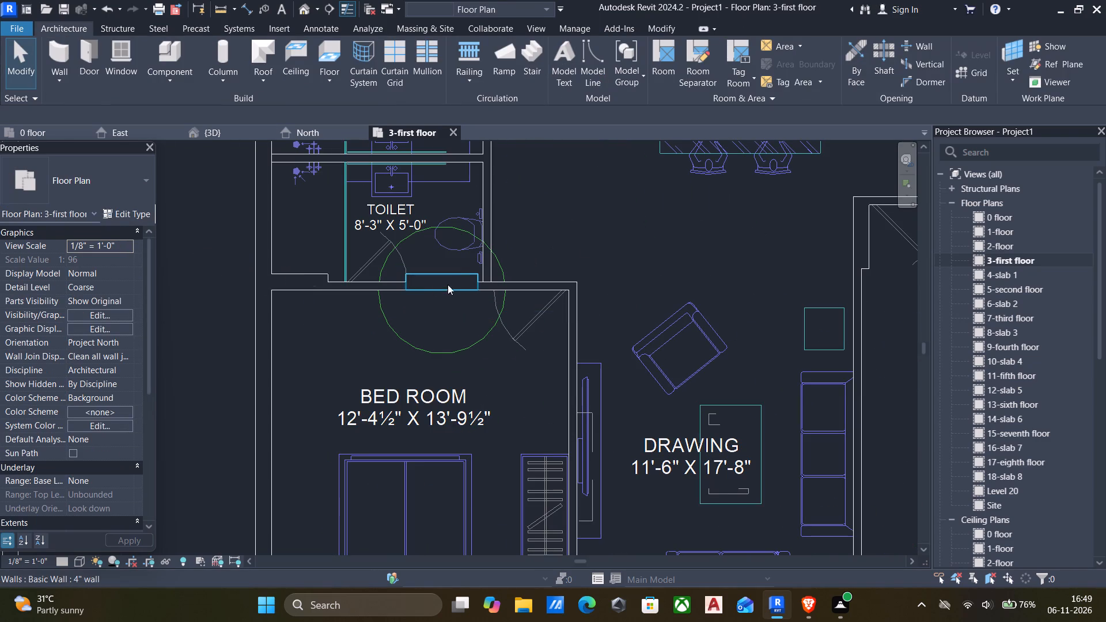
Draw a matching 4" wall along the dining side of both 8'-3" x 5'-0" toilets, between the two Bed Room partitions.
scroll(513, 289, down, 1)
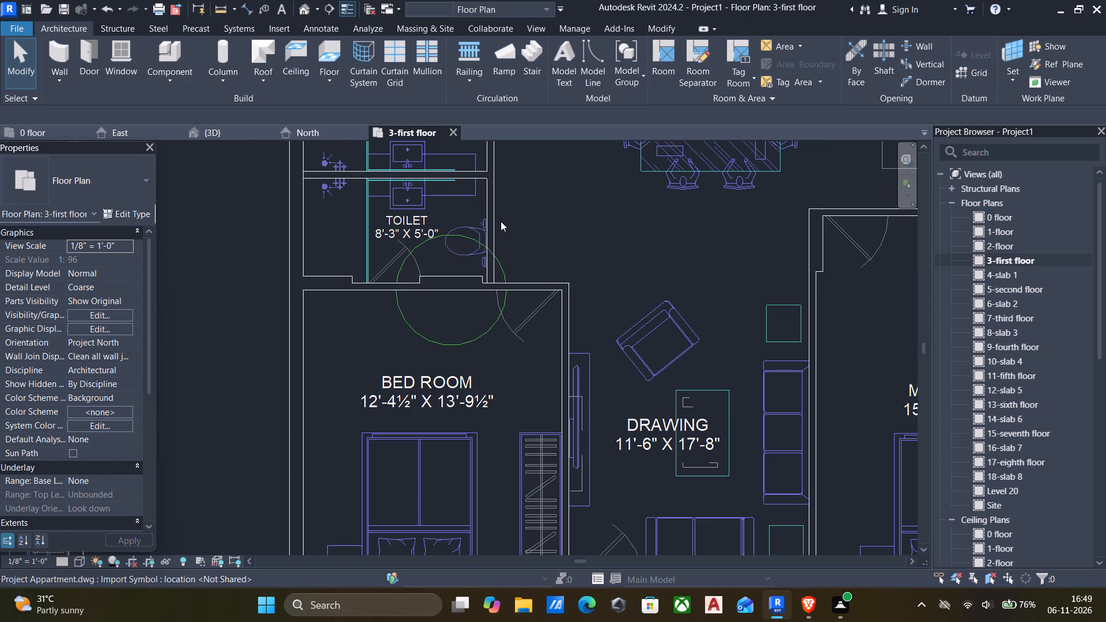
click(525, 283)
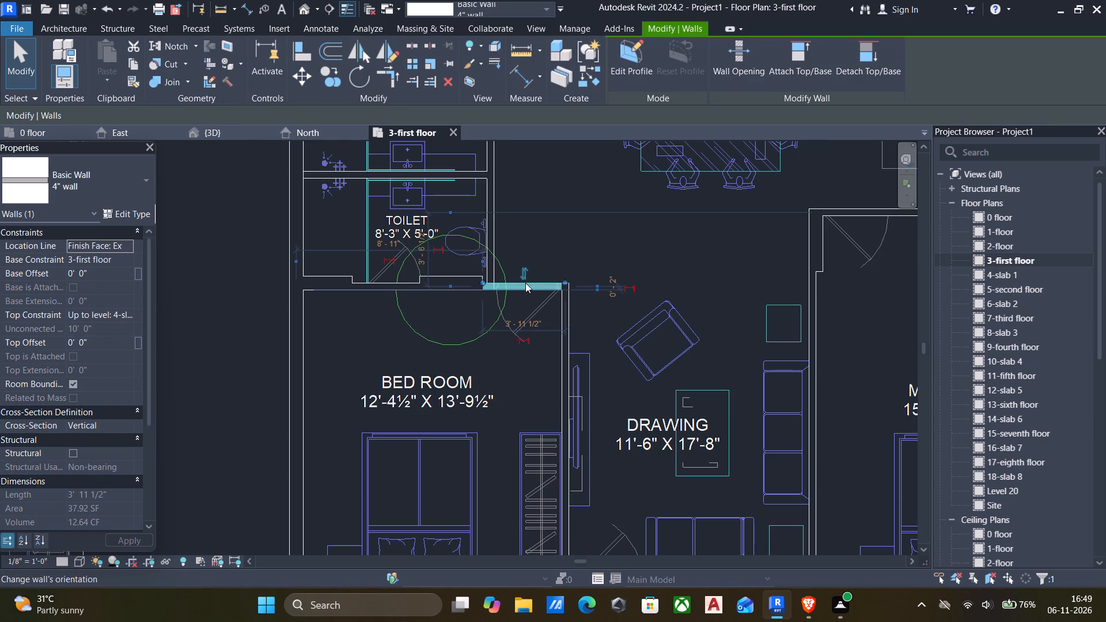
text(cs)
scroll(487, 253, up, 11)
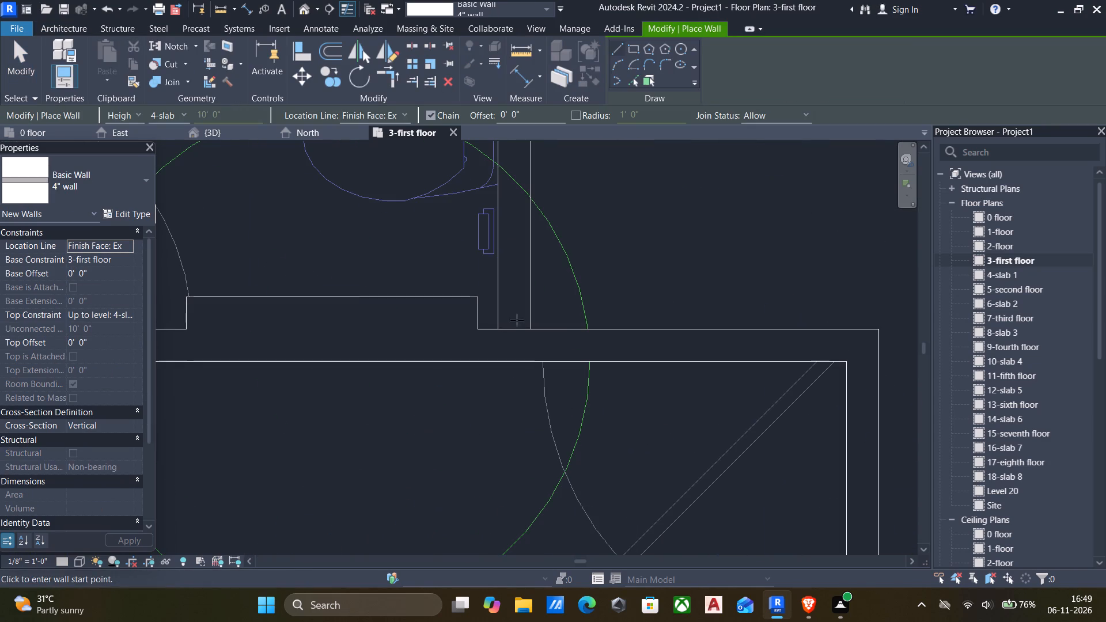
click(528, 327)
scroll(518, 250, down, 7)
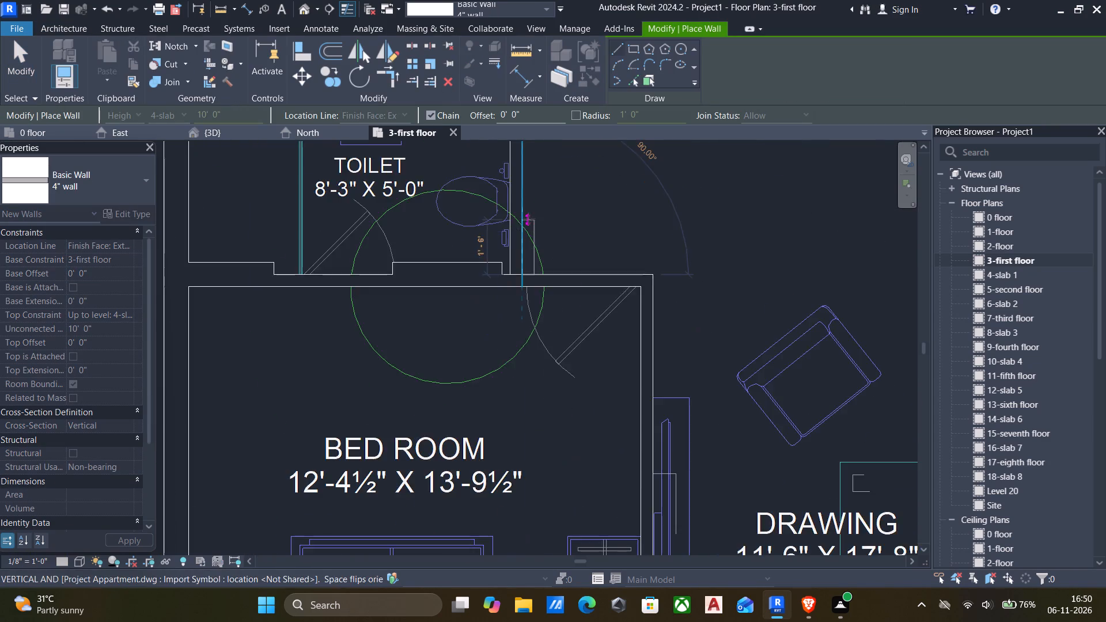
scroll(529, 219, down, 12)
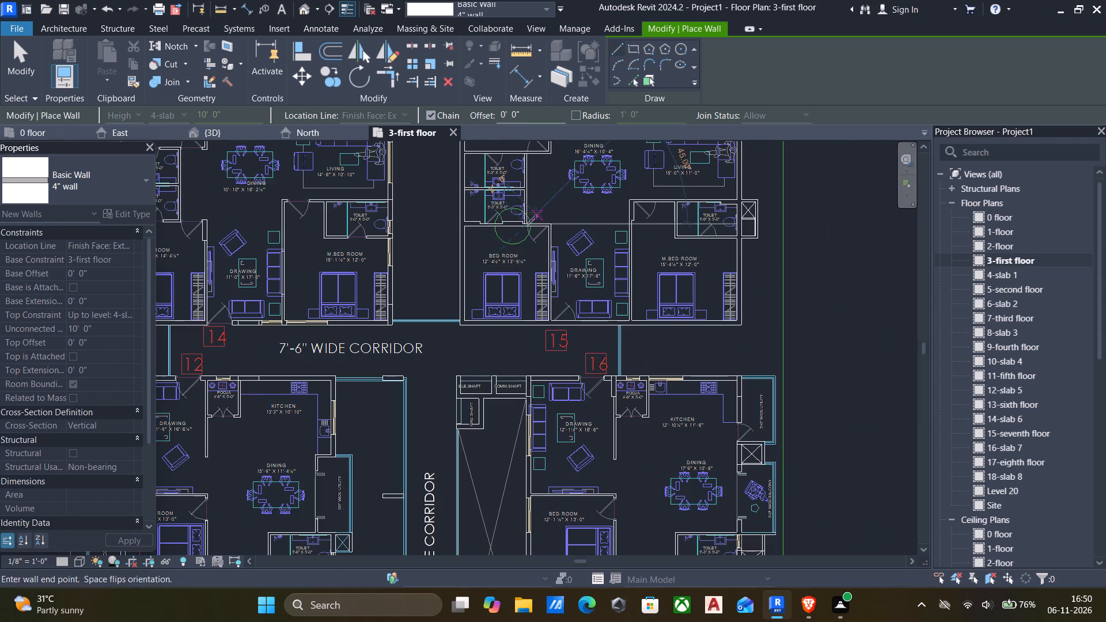
scroll(518, 184, up, 5)
scroll(548, 192, down, 2)
middle_drag(547, 236, 547, 246)
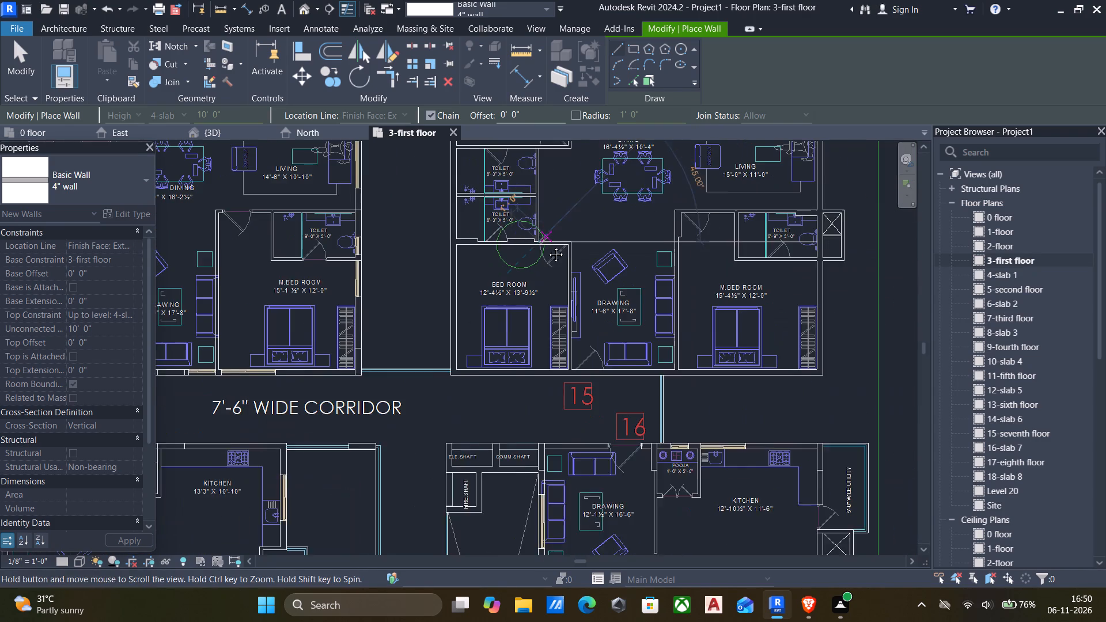
middle_drag(547, 246, 551, 339)
scroll(579, 312, up, 6)
scroll(516, 218, up, 5)
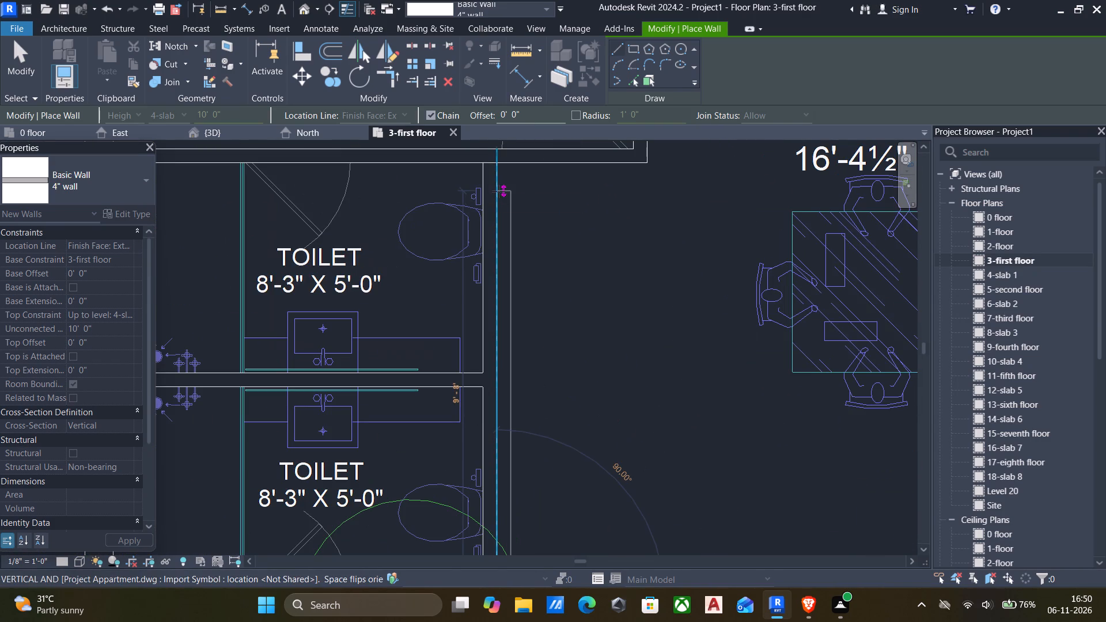
key(space)
scroll(512, 176, up, 5)
scroll(447, 158, down, 3)
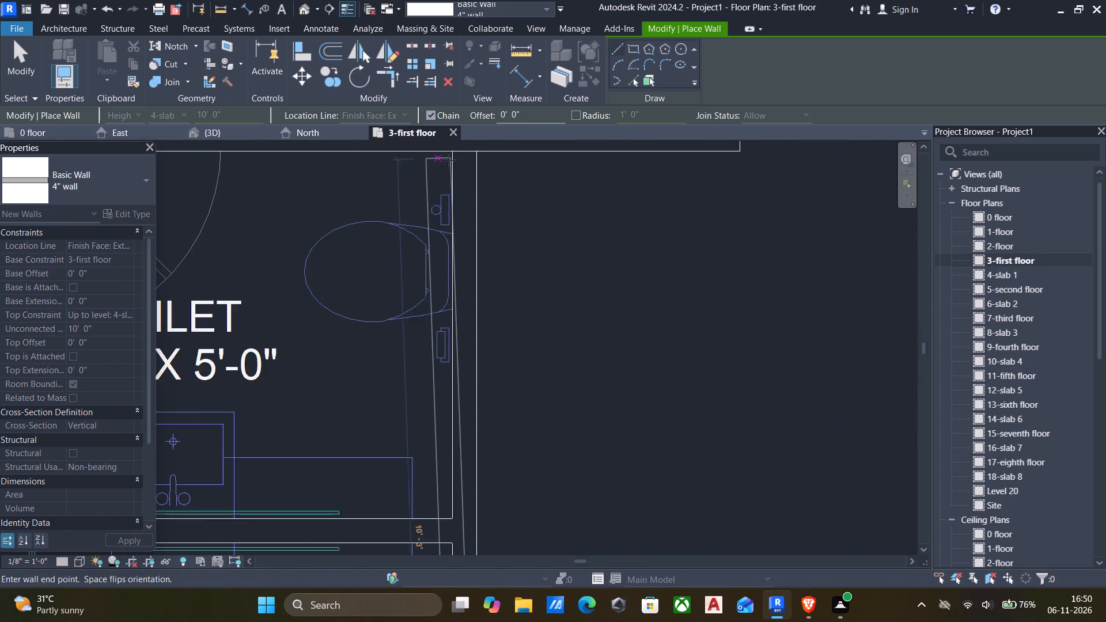
scroll(449, 160, down, 1)
click(469, 155)
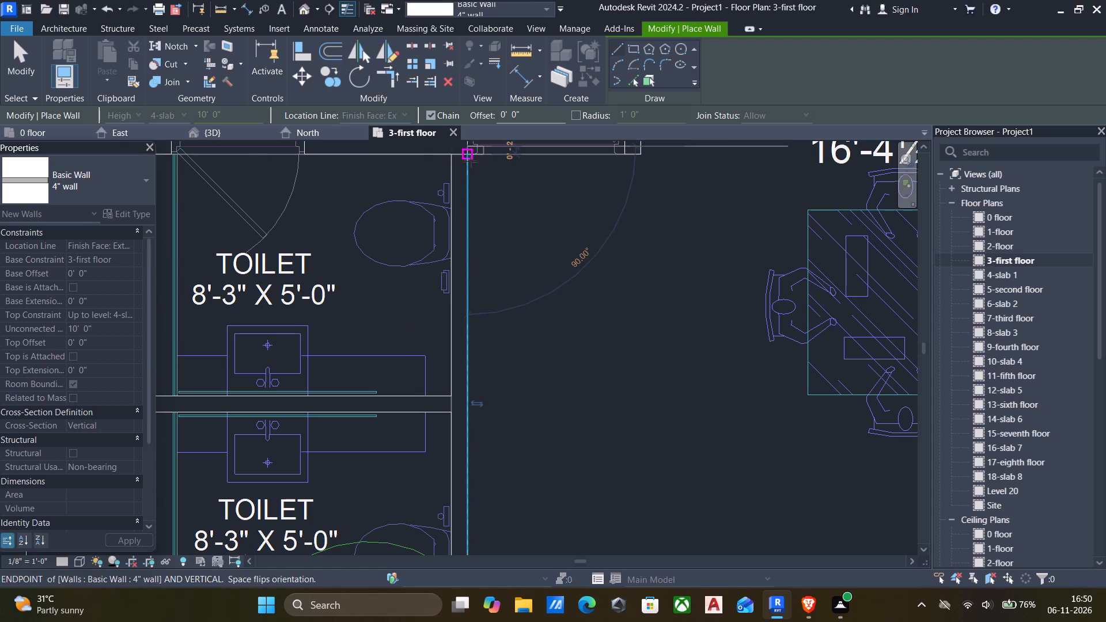
scroll(471, 163, down, 4)
key(Escape)
scroll(471, 169, down, 4)
key(Escape)
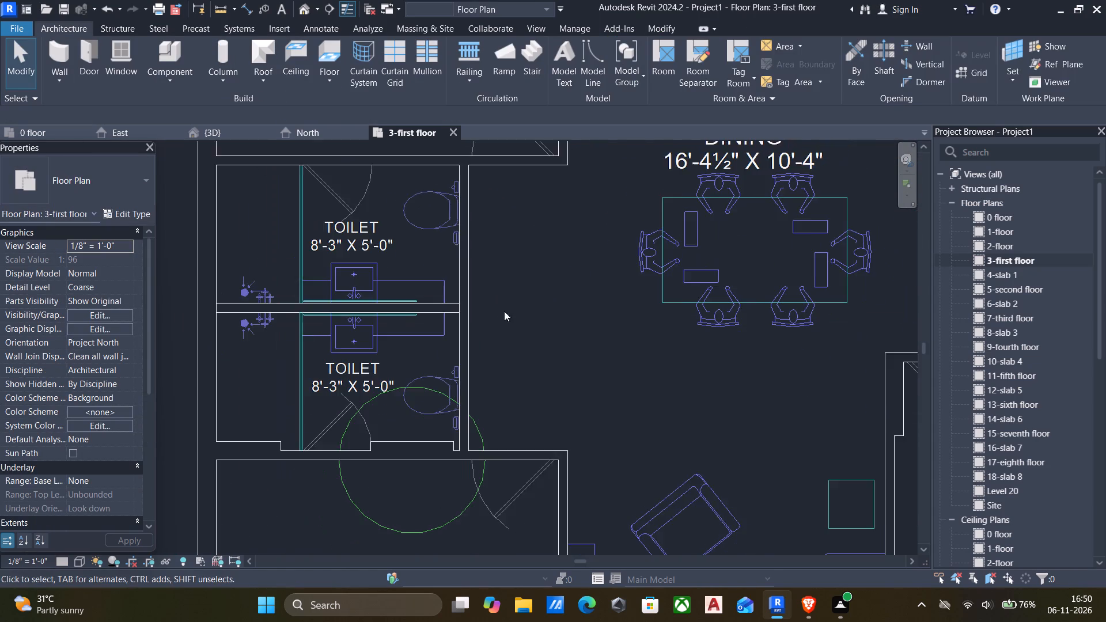
Check the 4" walls around the Bed Room and toilets, and the adjoining balcony area, against the CAD plan.
scroll(512, 326, up, 1)
key(Escape)
middle_drag(506, 261, 543, 422)
click(496, 351)
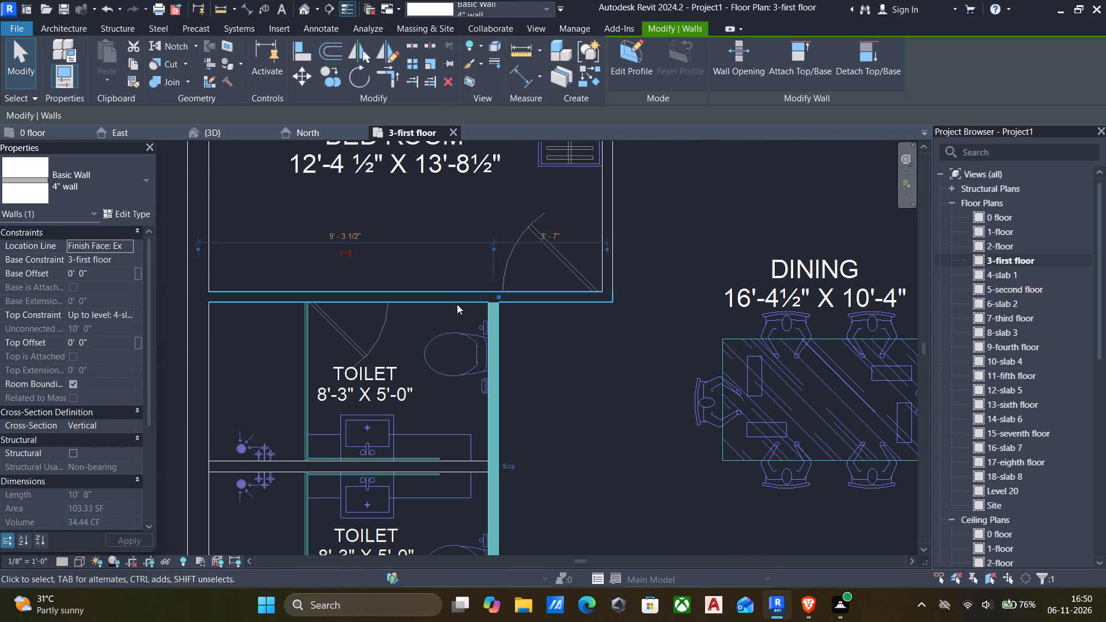
click(452, 297)
click(607, 275)
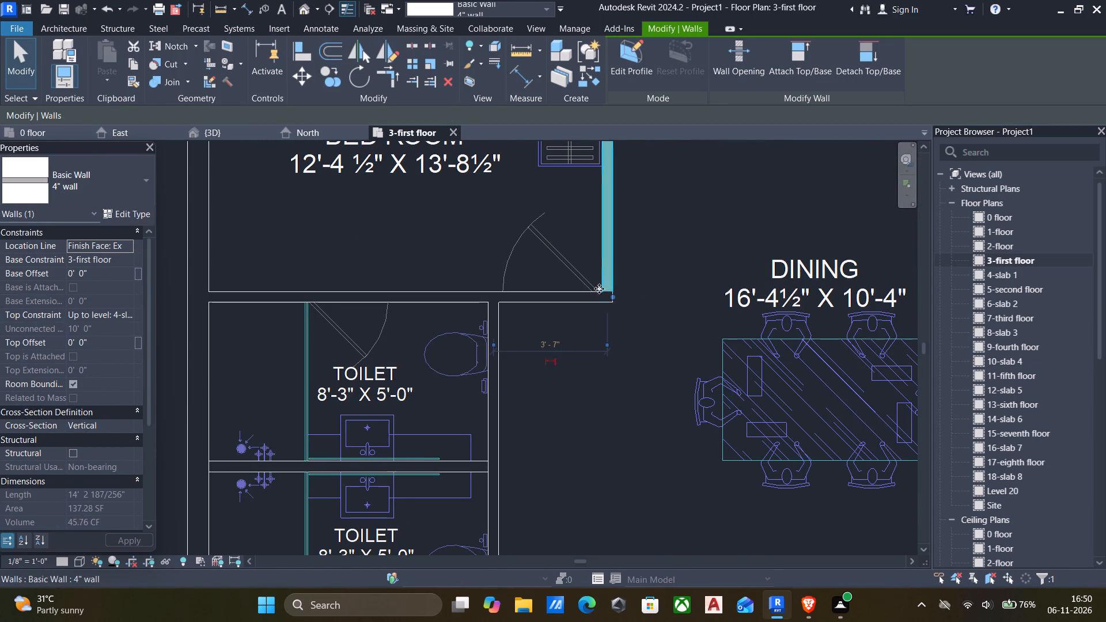
scroll(594, 294, down, 4)
click(529, 352)
scroll(550, 359, down, 6)
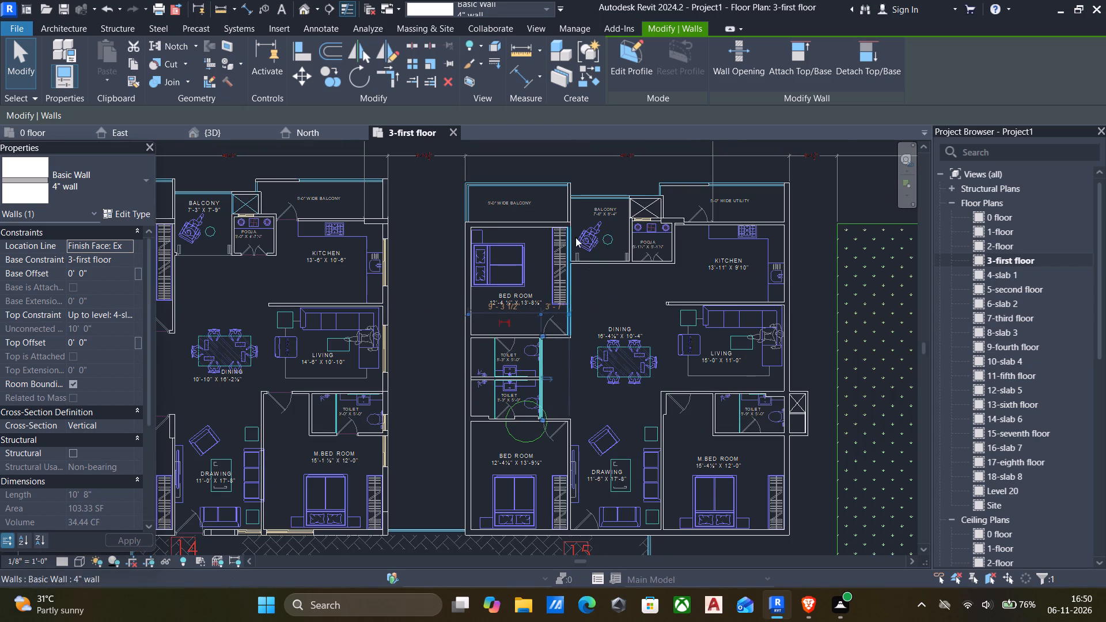
scroll(566, 211, up, 9)
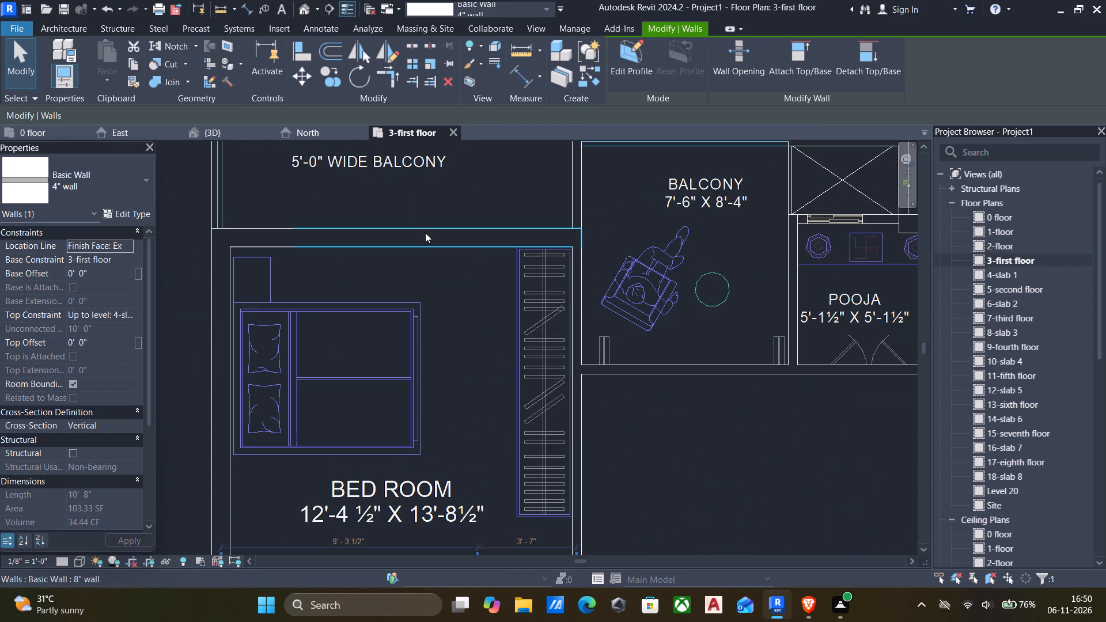
scroll(559, 238, down, 4)
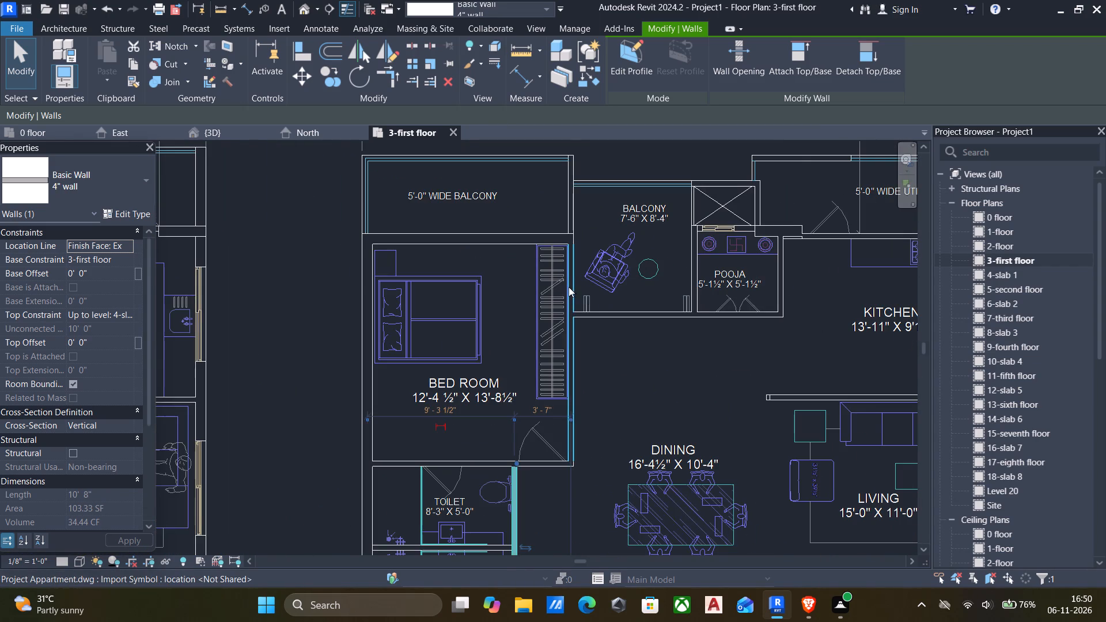
scroll(584, 297, up, 3)
click(604, 318)
Draw a matching 4" wall about 5' long between the 5'-0" wide balcony and the 7'-6" x 8'-4" Balcony, from the outer corner to the Bed Room wall.
click(561, 242)
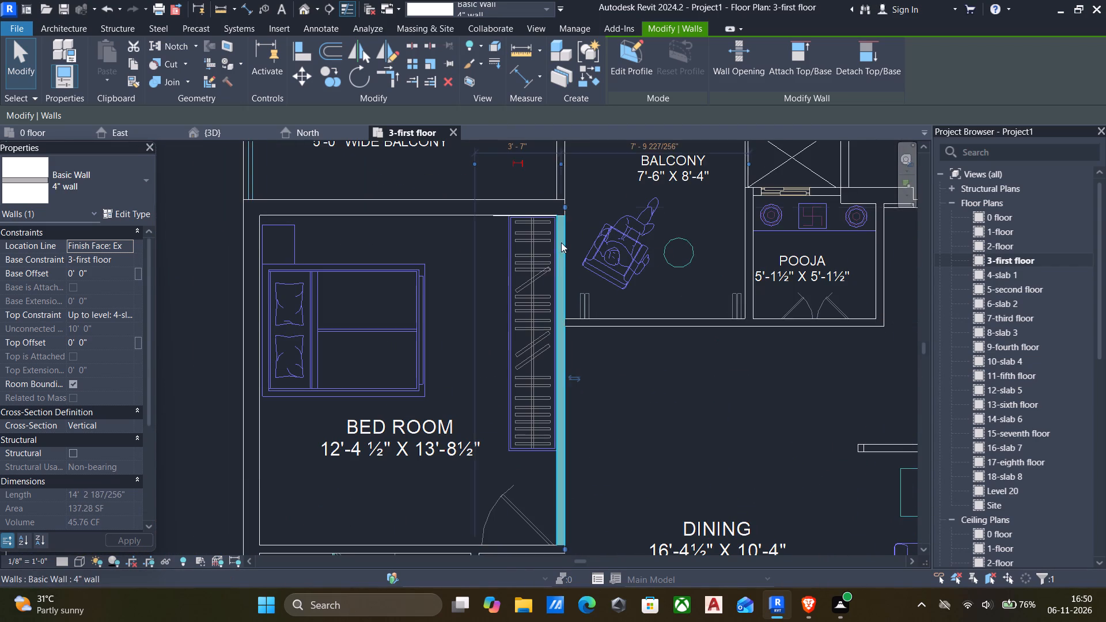
scroll(561, 242, down, 4)
scroll(574, 199, up, 4)
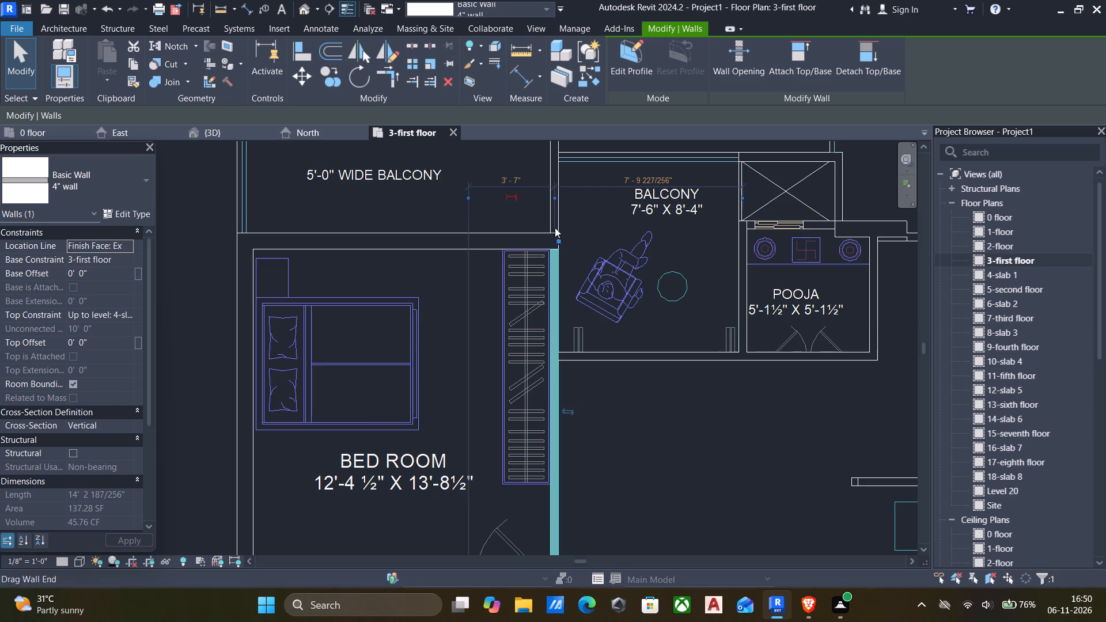
scroll(557, 215, down, 5)
scroll(586, 157, up, 4)
scroll(677, 199, up, 5)
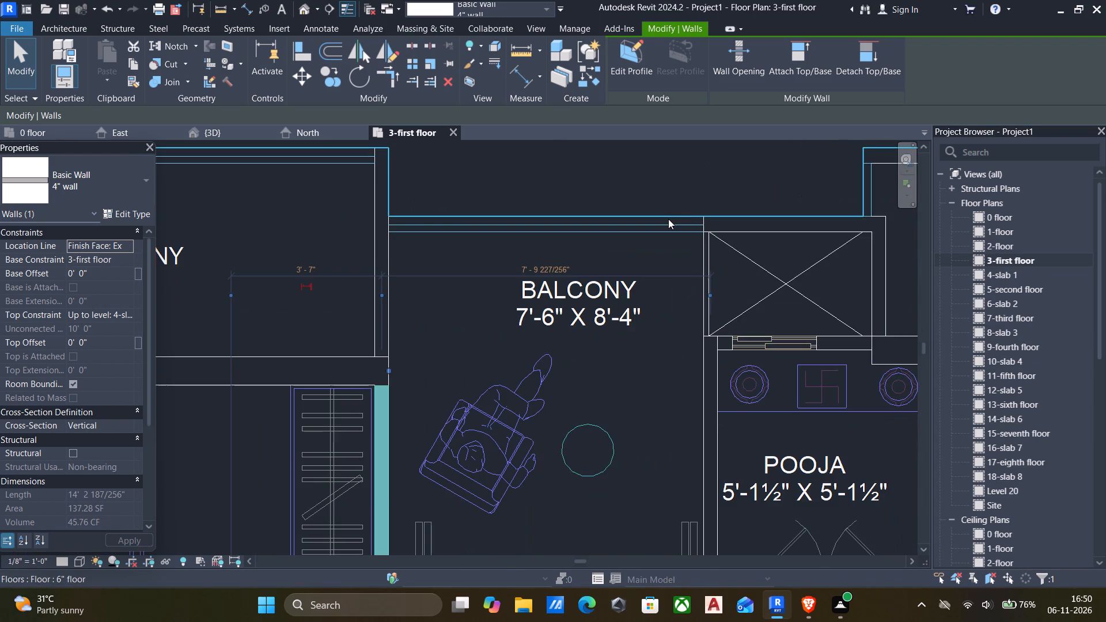
scroll(665, 221, down, 4)
scroll(775, 226, up, 3)
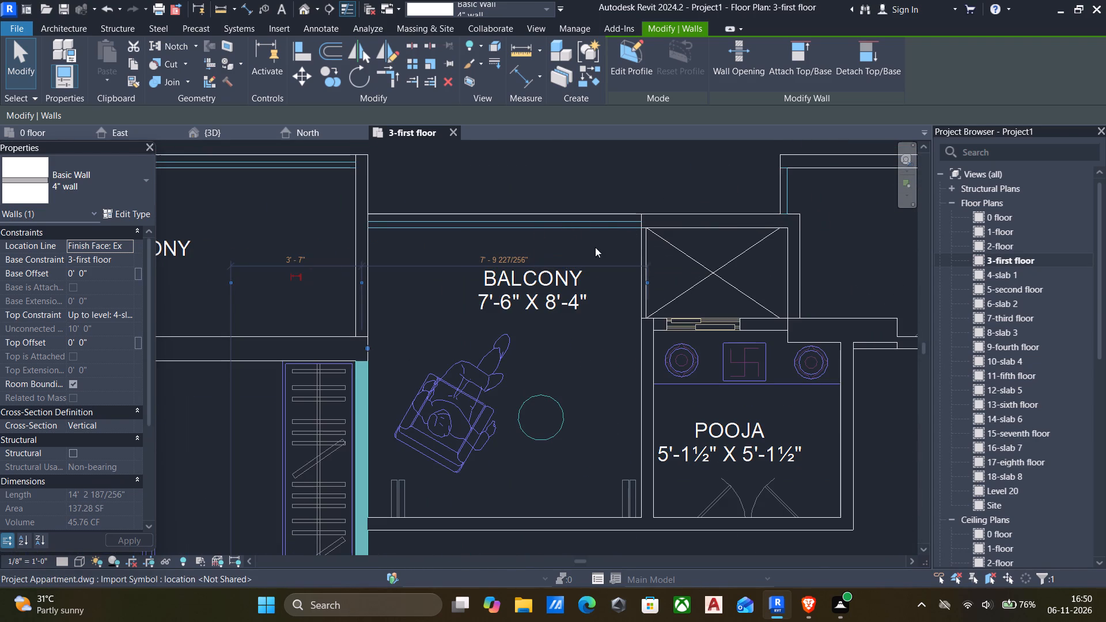
scroll(792, 275, down, 3)
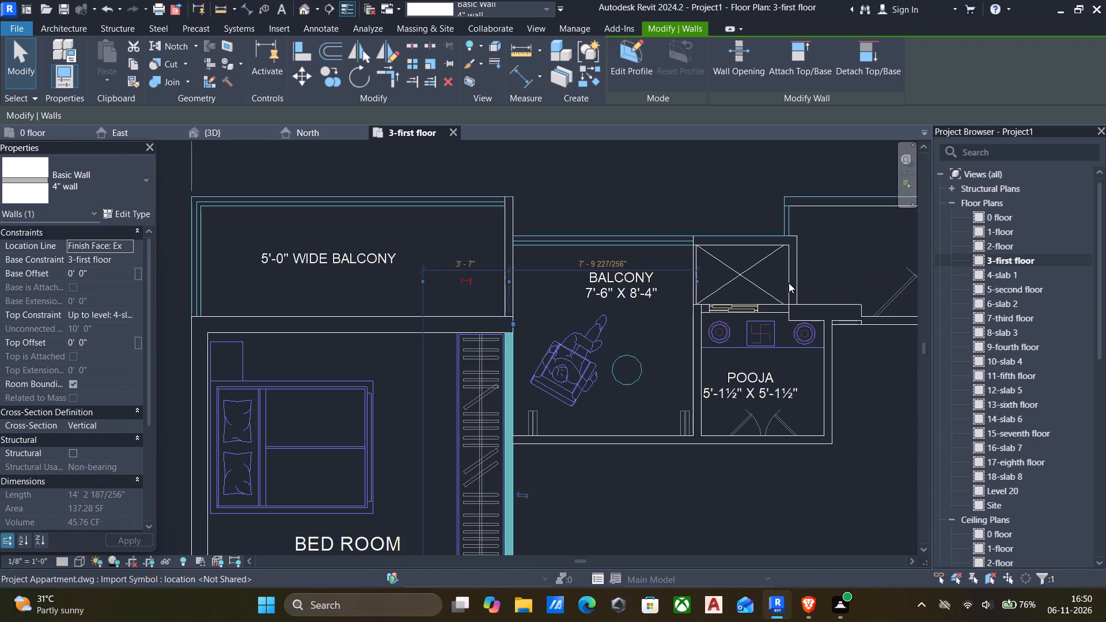
key(c)
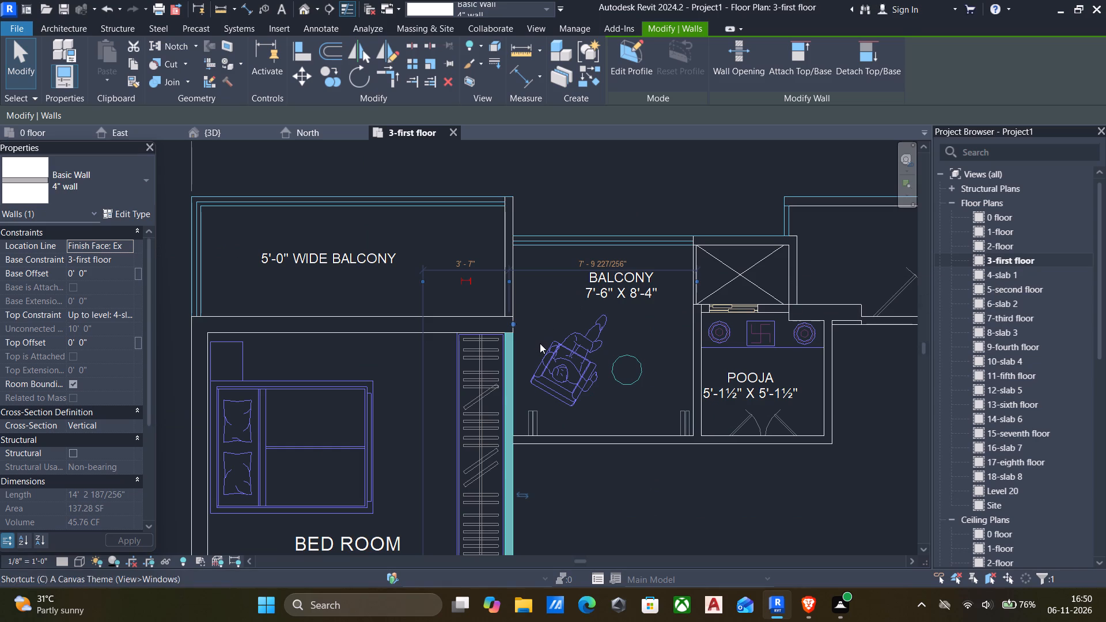
key(s)
scroll(497, 179, up, 9)
click(529, 221)
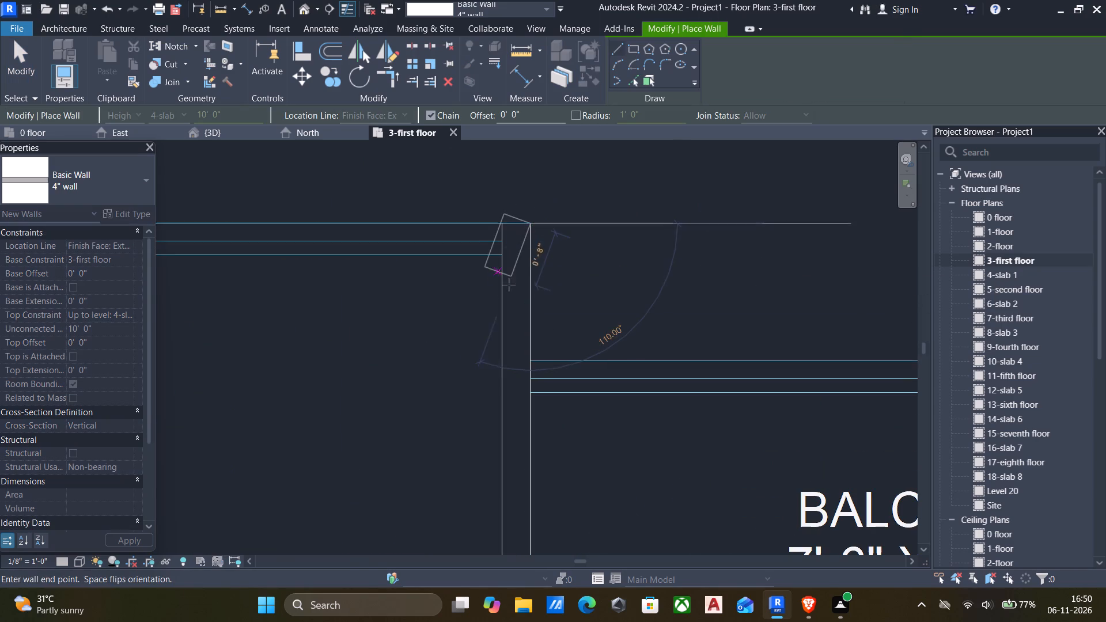
scroll(505, 348, down, 5)
scroll(529, 508, up, 2)
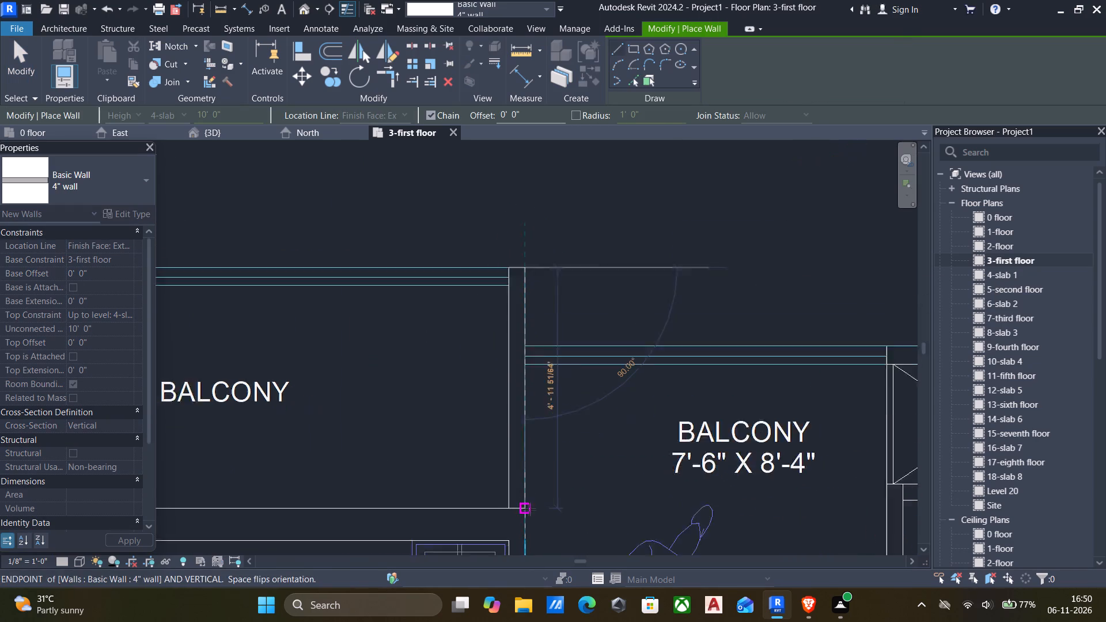
scroll(529, 509, up, 1)
click(526, 505)
scroll(527, 505, down, 5)
key(Escape)
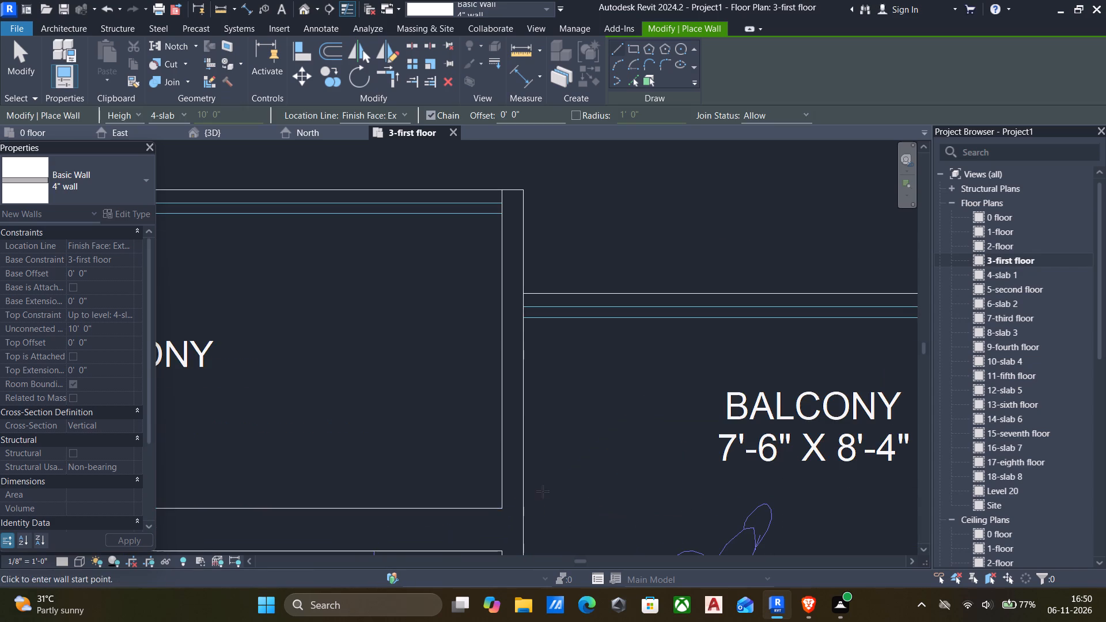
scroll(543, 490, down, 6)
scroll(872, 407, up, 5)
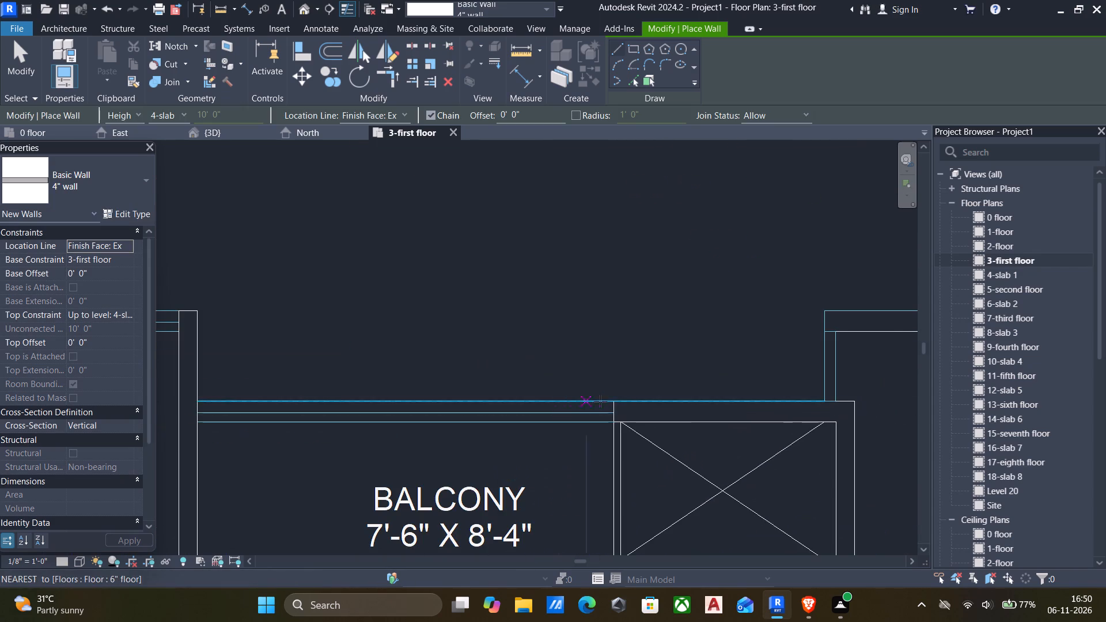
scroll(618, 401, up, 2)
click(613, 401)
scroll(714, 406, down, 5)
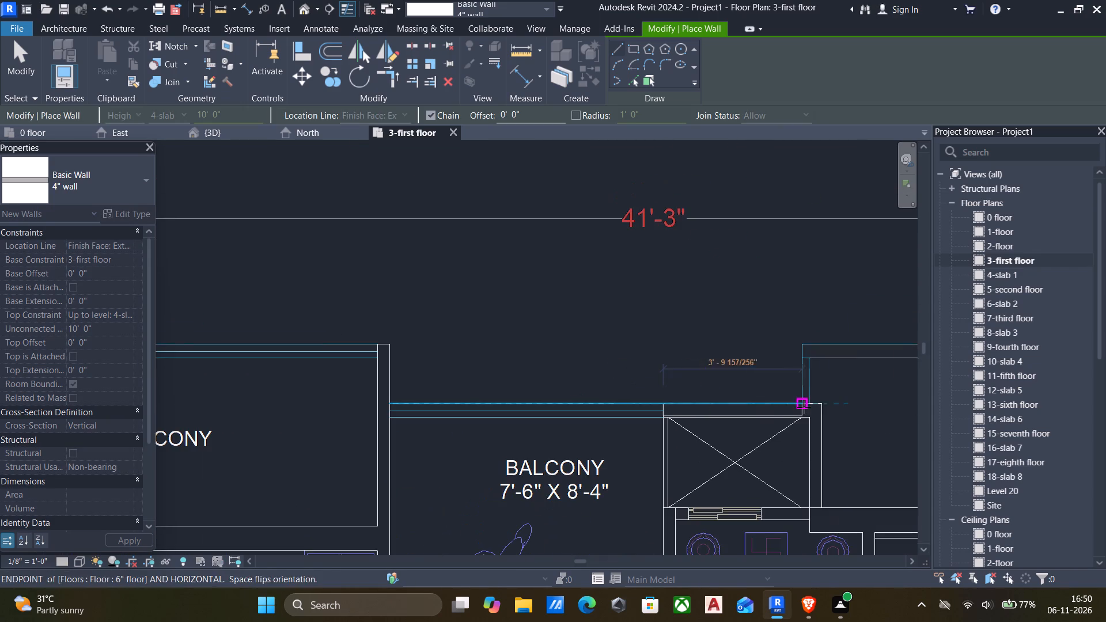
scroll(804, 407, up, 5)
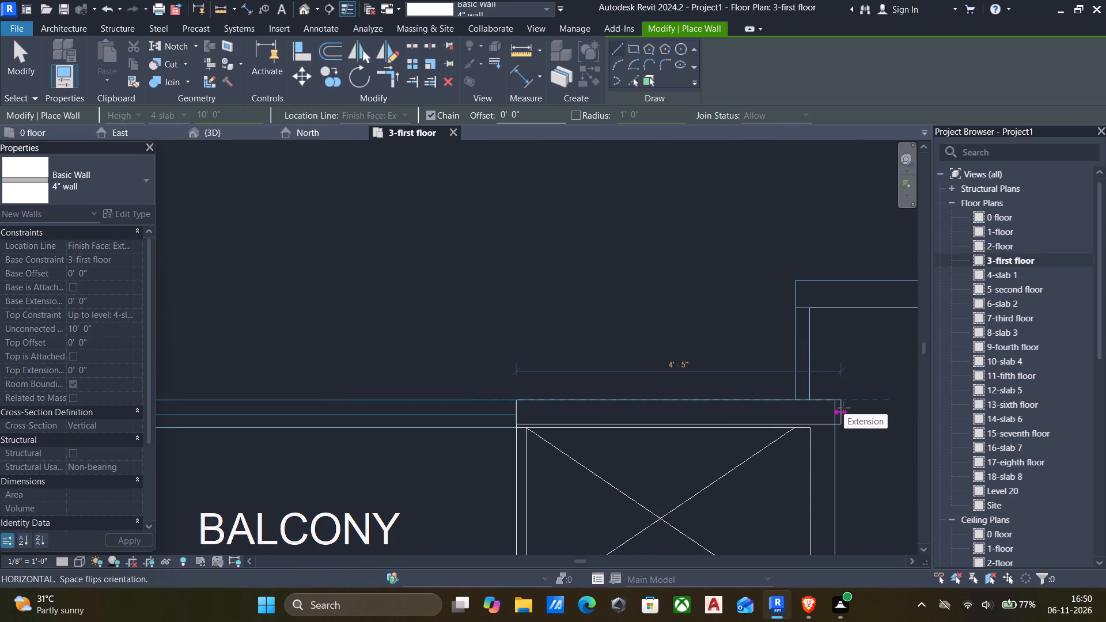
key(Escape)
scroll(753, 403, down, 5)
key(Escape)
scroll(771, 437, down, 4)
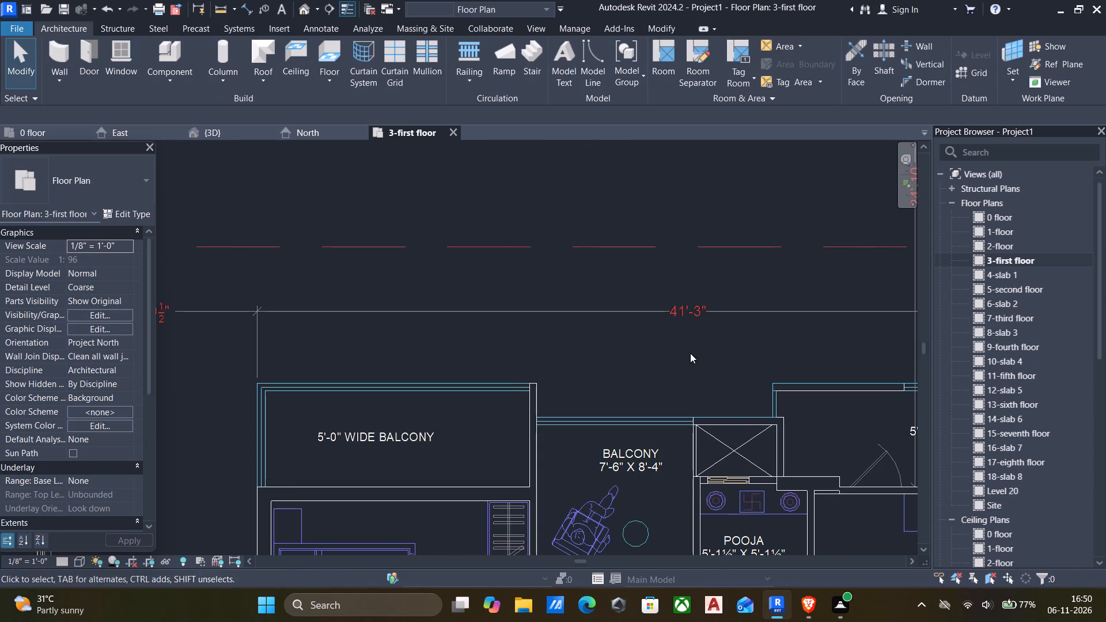
Examine the first-floor walls modelled so far in the 3D view from several angles.
click(305, 5)
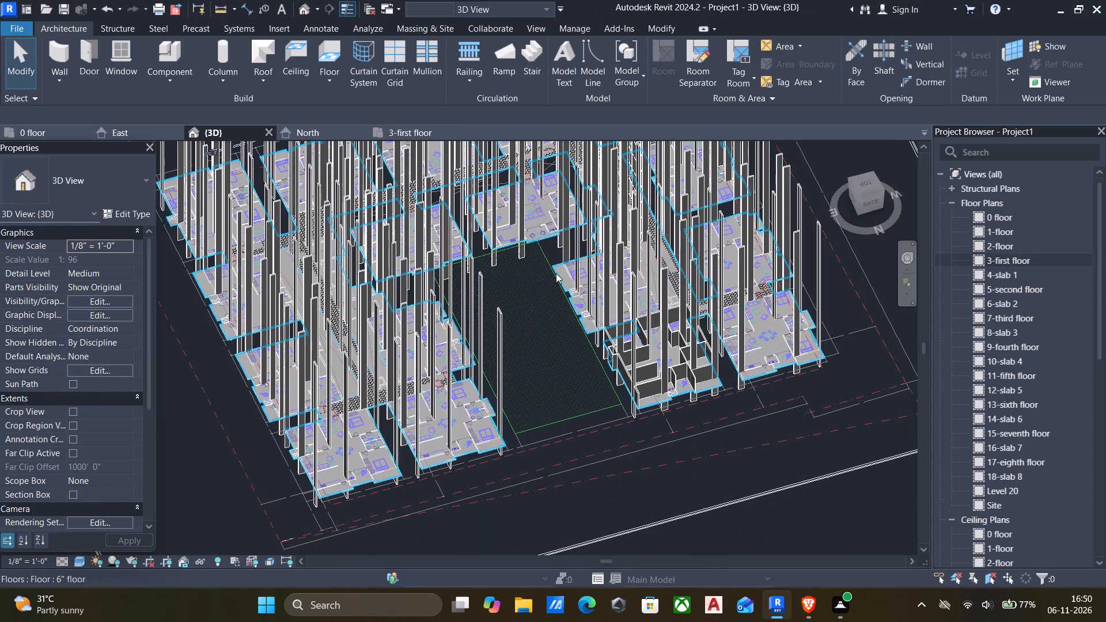
scroll(576, 286, down, 3)
shift+middle_drag(555, 302, 467, 277)
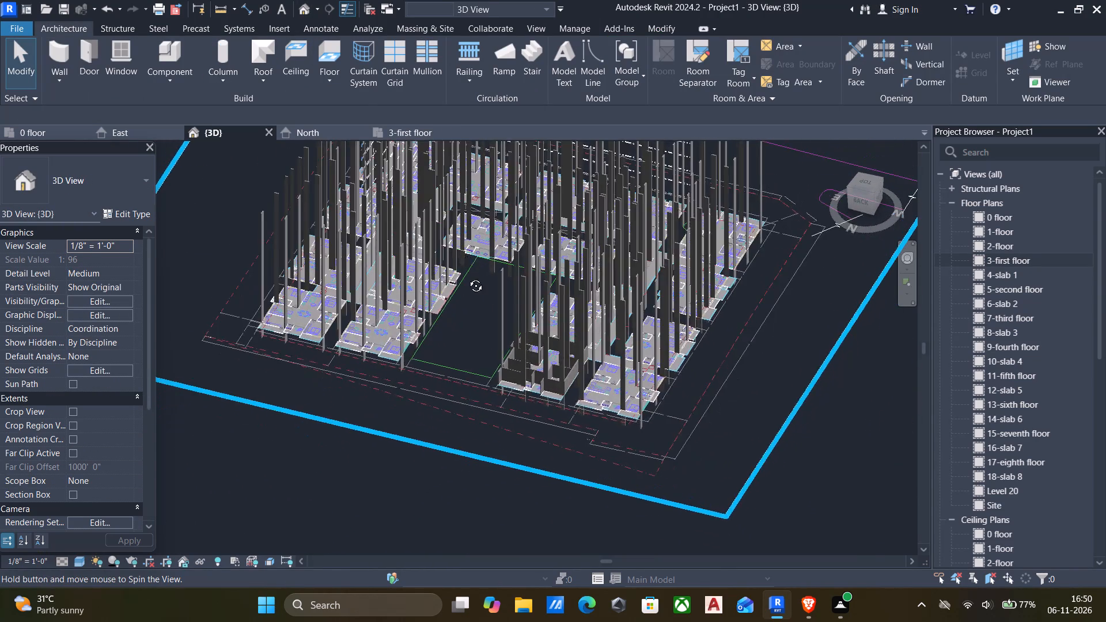
shift+middle_drag(467, 277, 570, 252)
scroll(640, 217, up, 1)
shift+scroll(582, 263, down, 4)
shift+middle_drag(587, 271, 469, 278)
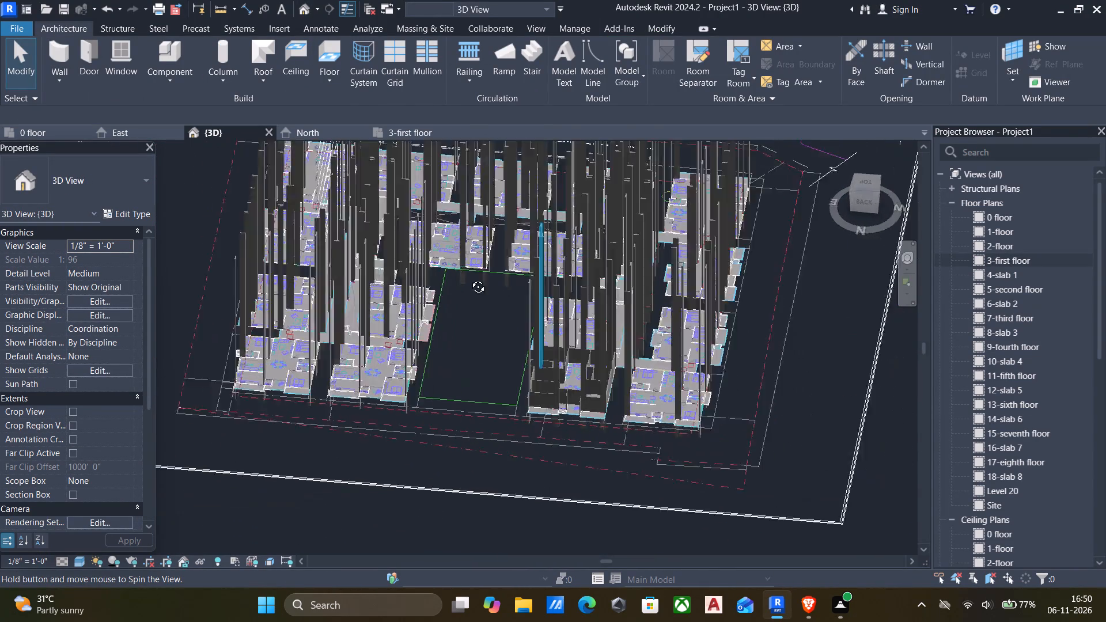
shift+middle_drag(469, 278, 518, 223)
scroll(608, 306, up, 4)
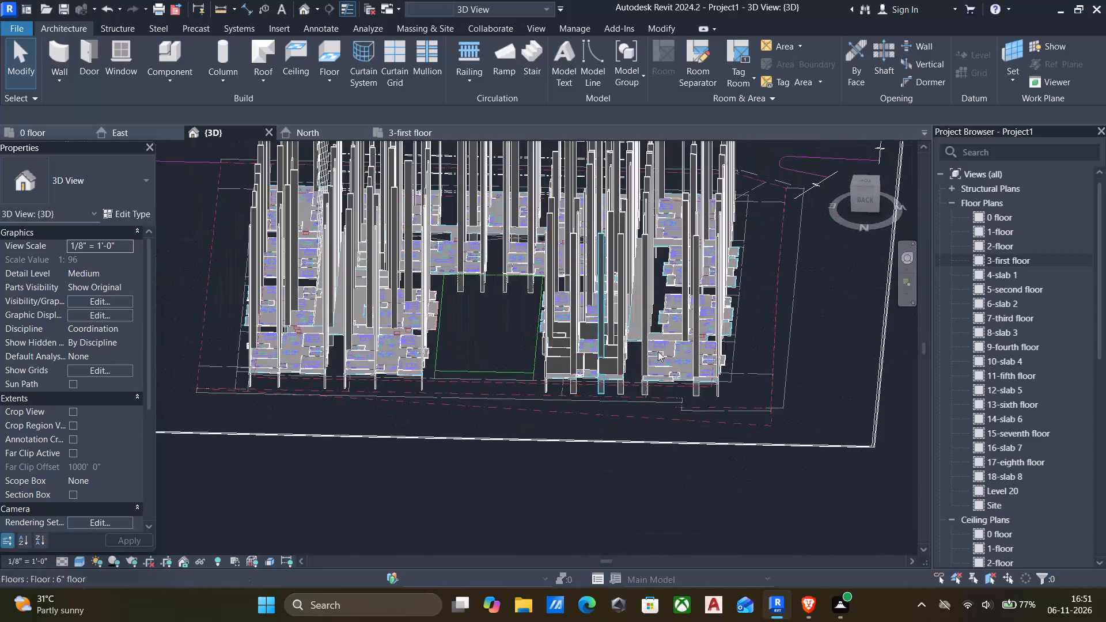
scroll(658, 351, up, 3)
scroll(482, 401, up, 5)
scroll(481, 413, down, 10)
shift+middle_drag(482, 419, 599, 439)
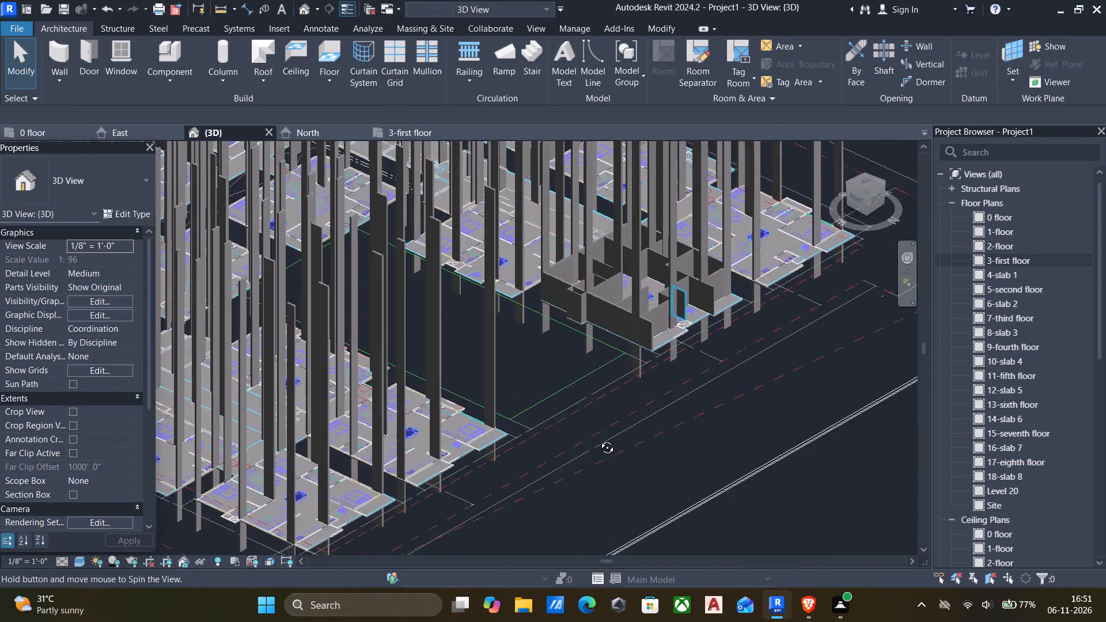
shift+middle_drag(599, 439, 597, 446)
Set the three 4" shaft walls projecting from the garden-side 8" wall to an Unconnected top constraint with a 6' height.
scroll(609, 425, up, 6)
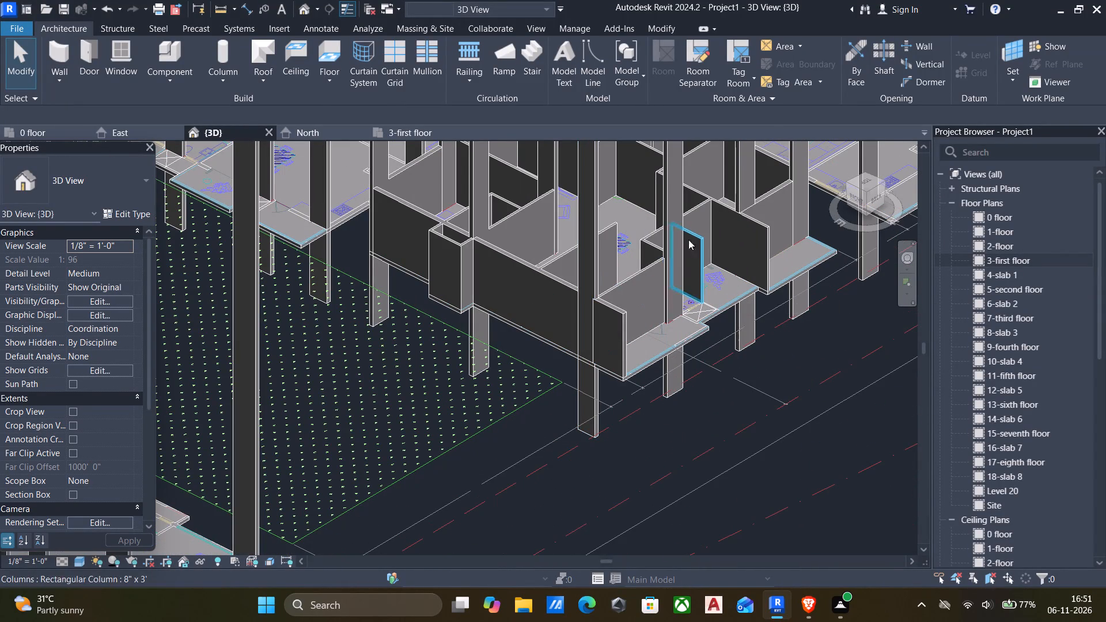
scroll(464, 249, up, 4)
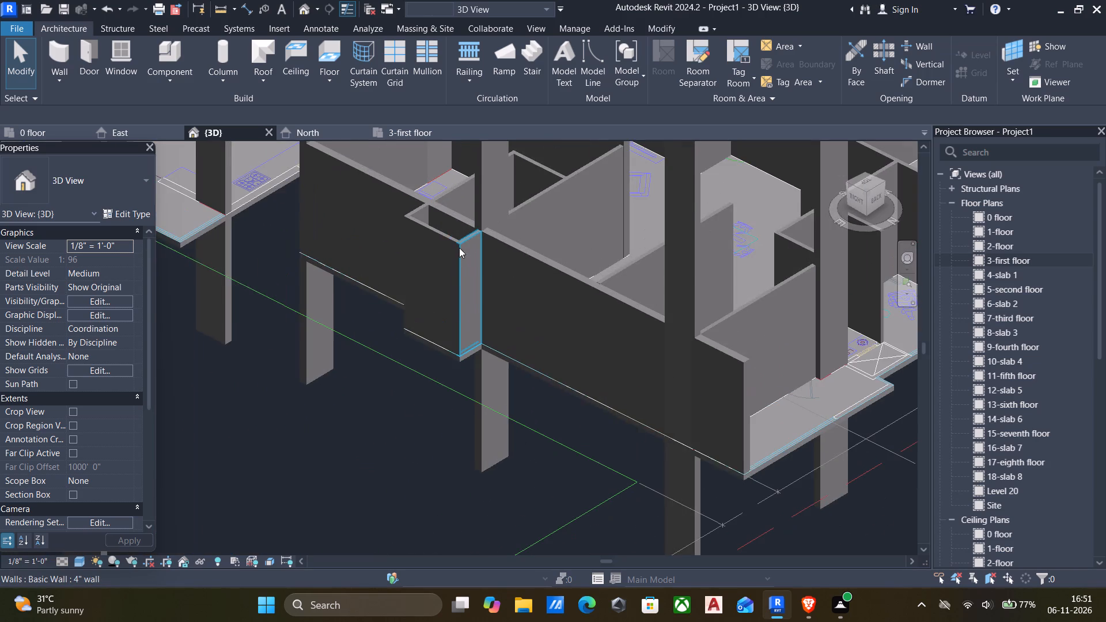
click(462, 245)
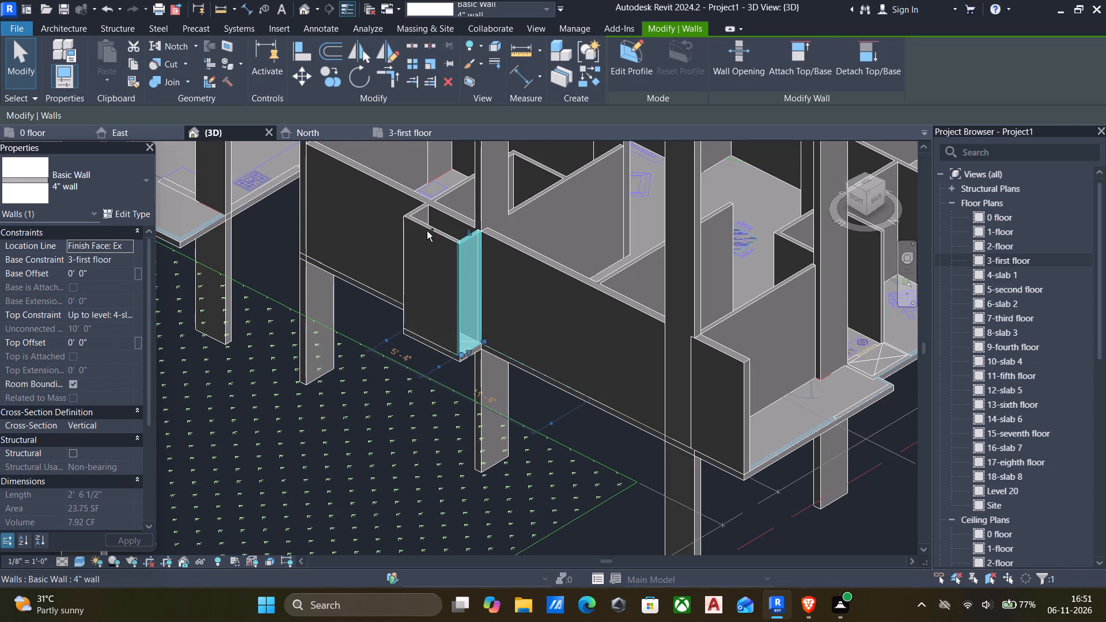
ctrl+click(427, 231)
ctrl+click(418, 209)
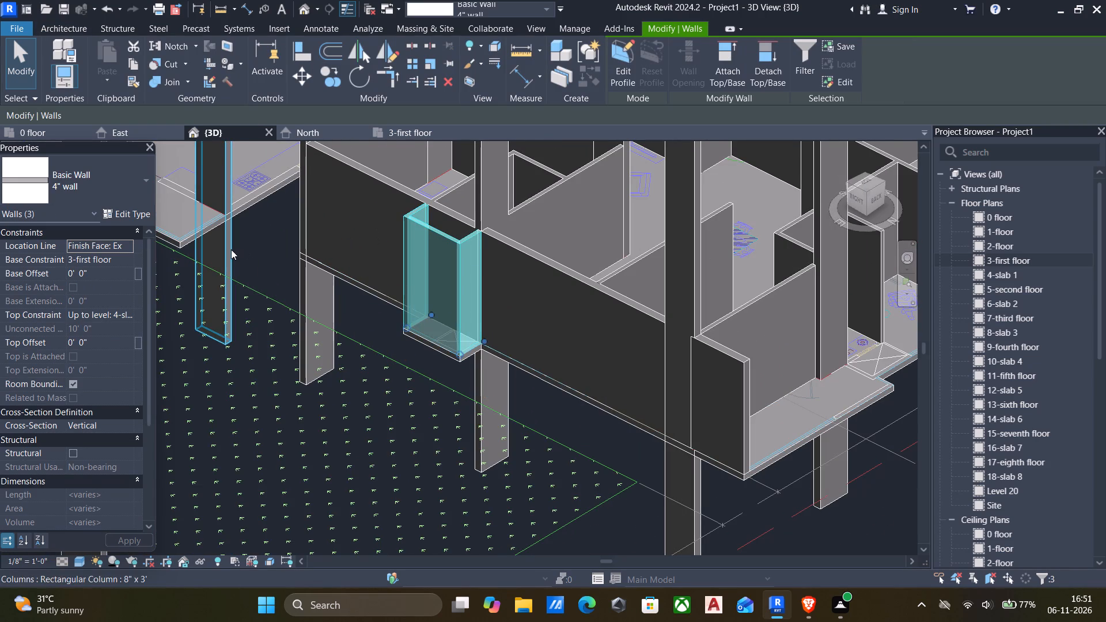
click(127, 311)
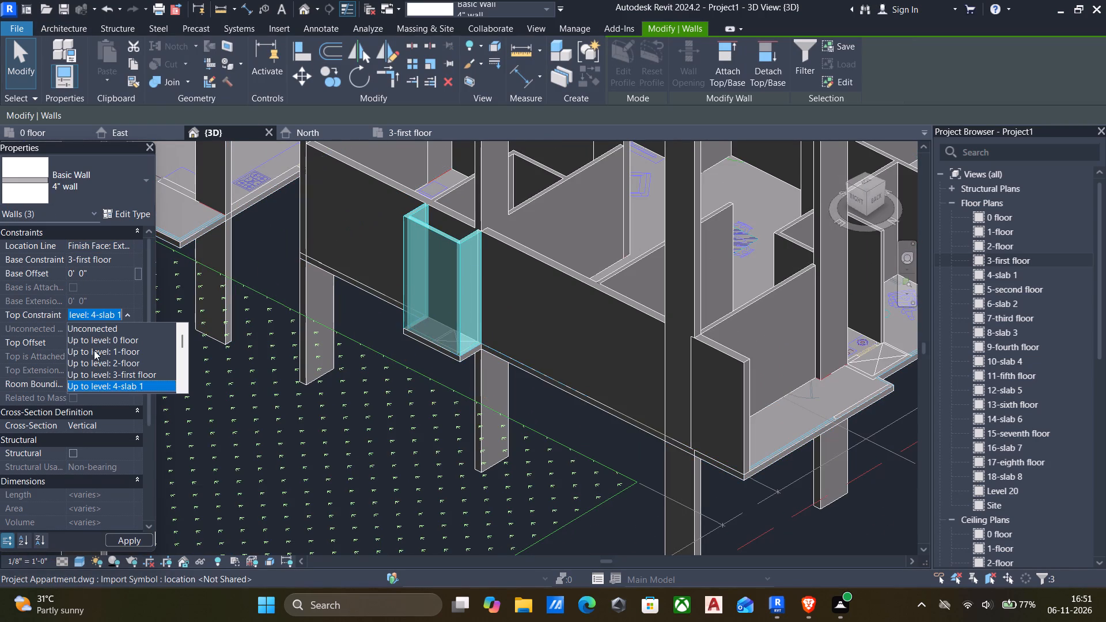
click(90, 327)
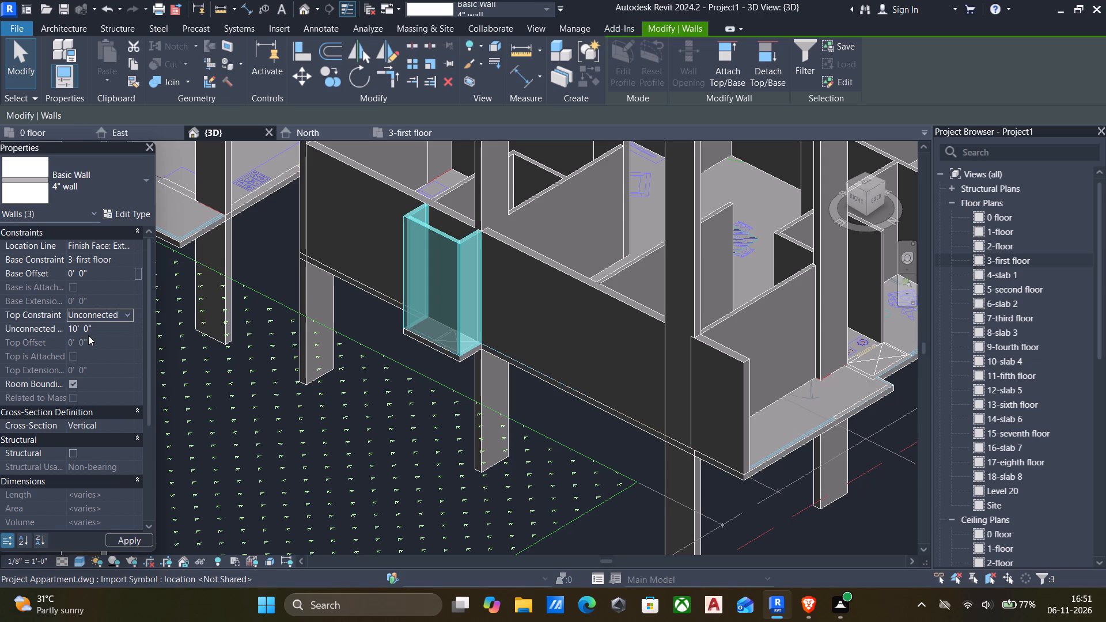
click(111, 329)
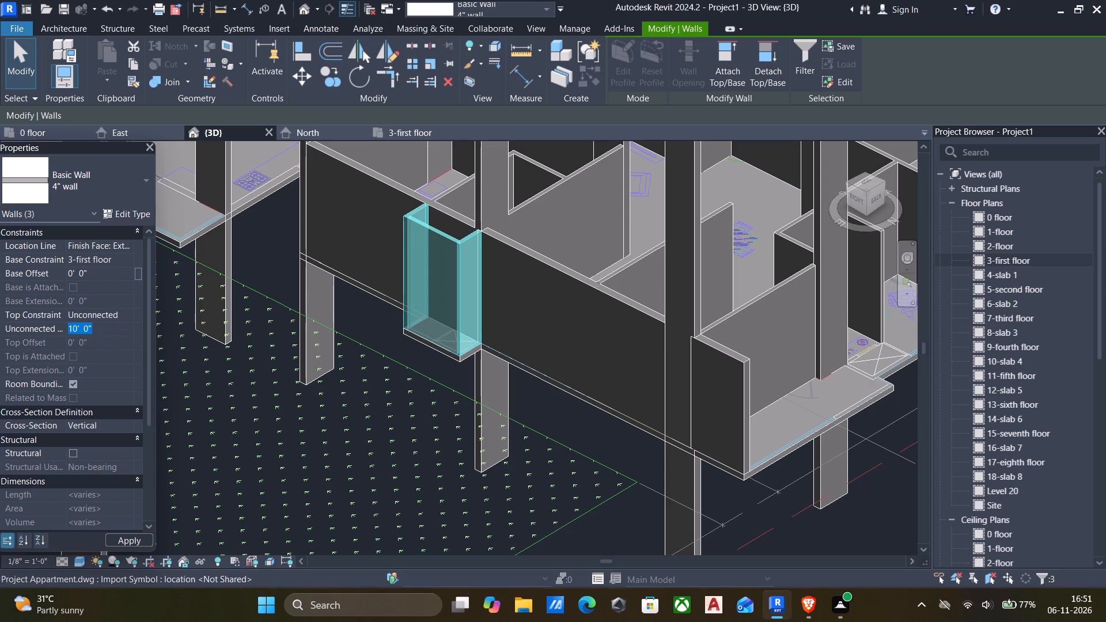
text(6')
click(120, 536)
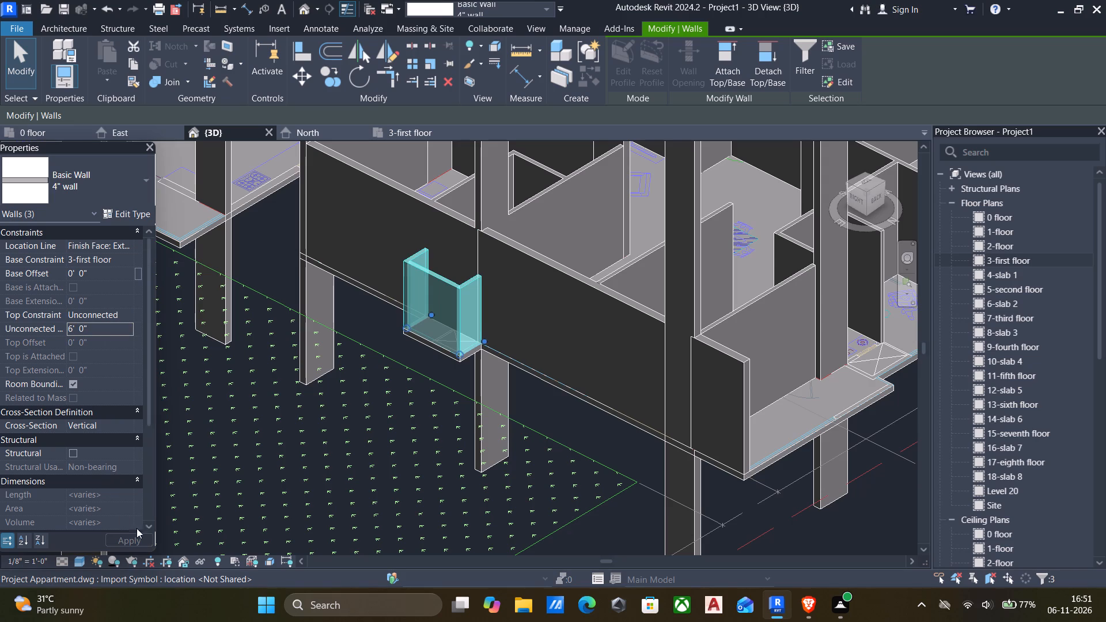
key(Escape)
Inspect the garden-side shaft walls and the surrounding first-floor partitions in 3D.
scroll(452, 343, down, 5)
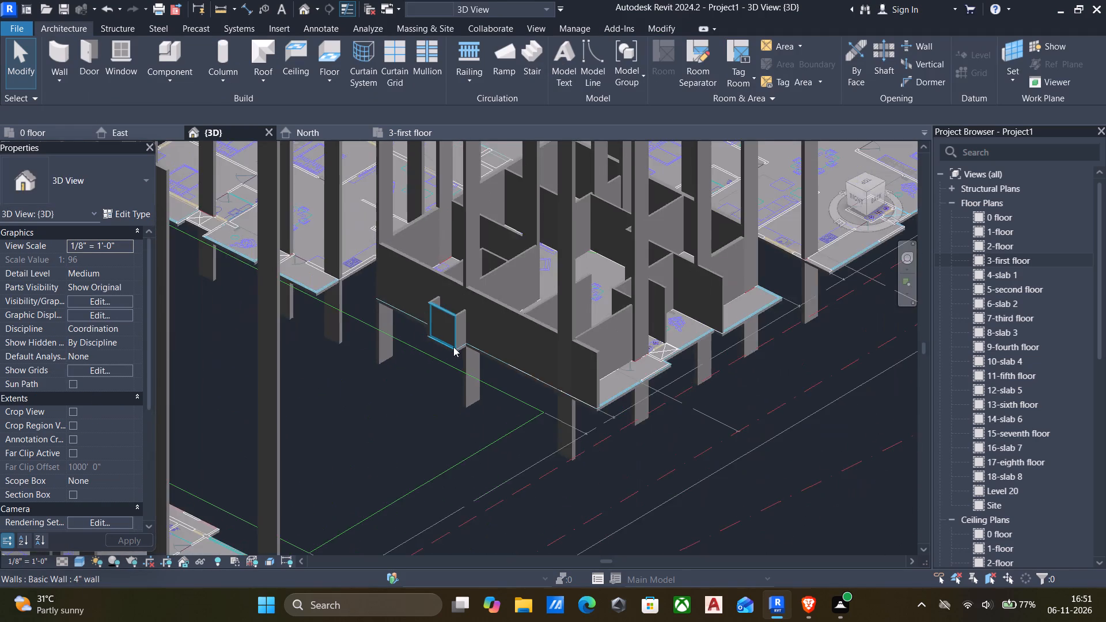
scroll(453, 347, down, 3)
shift+middle_click(382, 395)
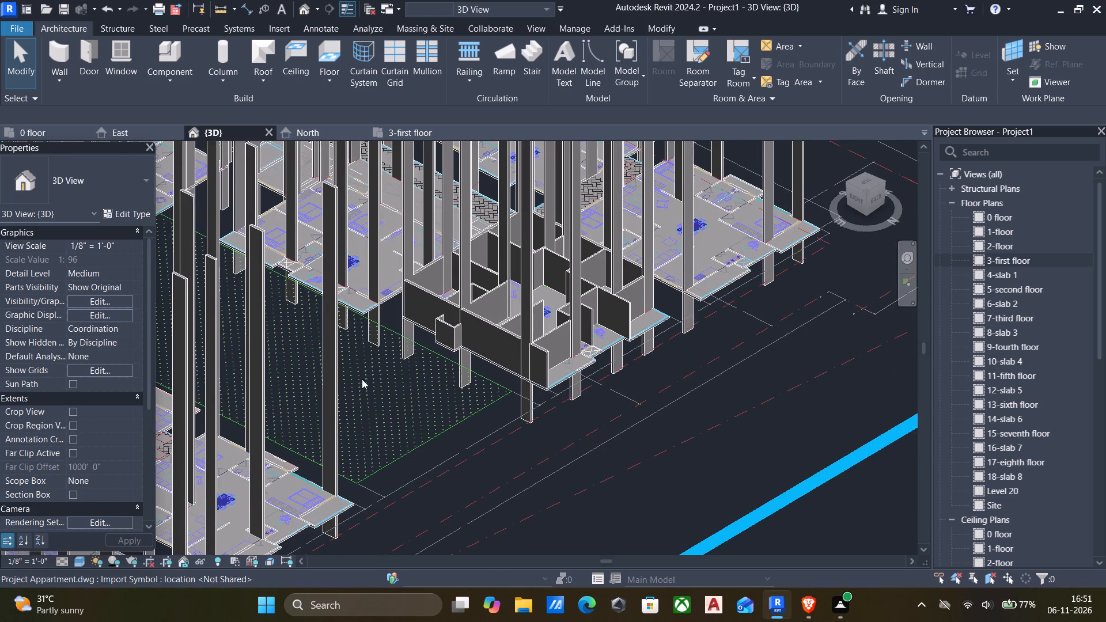
scroll(421, 362, down, 4)
shift+middle_drag(434, 354, 385, 400)
scroll(397, 425, up, 6)
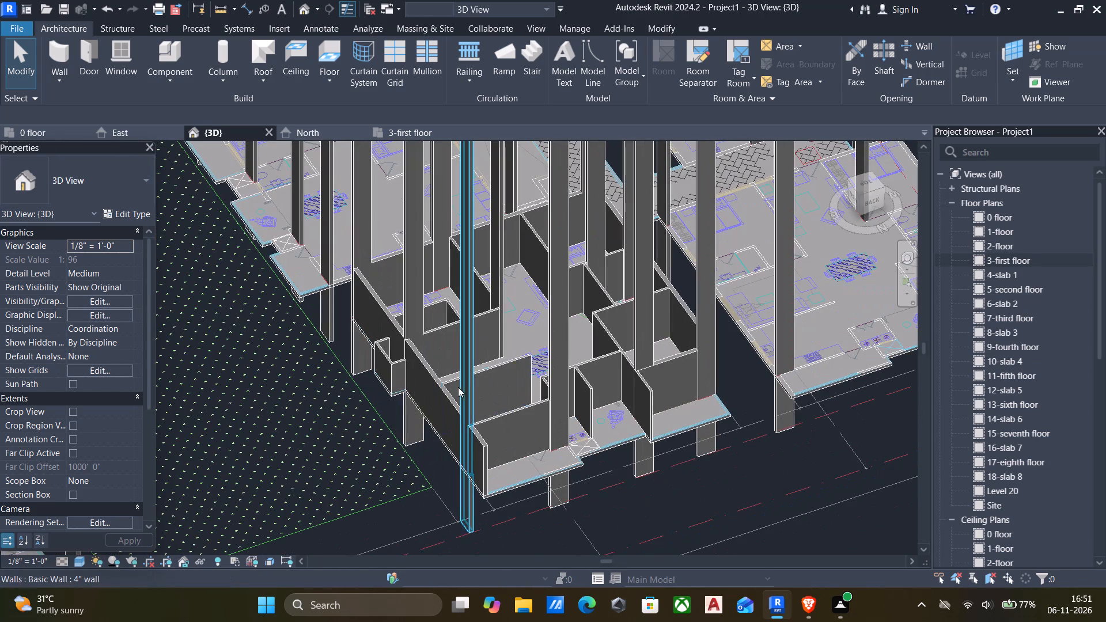
Examine the modelled first-floor walls, garden-side shaft and balcony end walls in the 3D view from several angles.
shift+scroll(431, 358, down, 2)
shift+middle_drag(469, 404, 551, 477)
scroll(523, 361, down, 4)
middle_drag(495, 364, 467, 450)
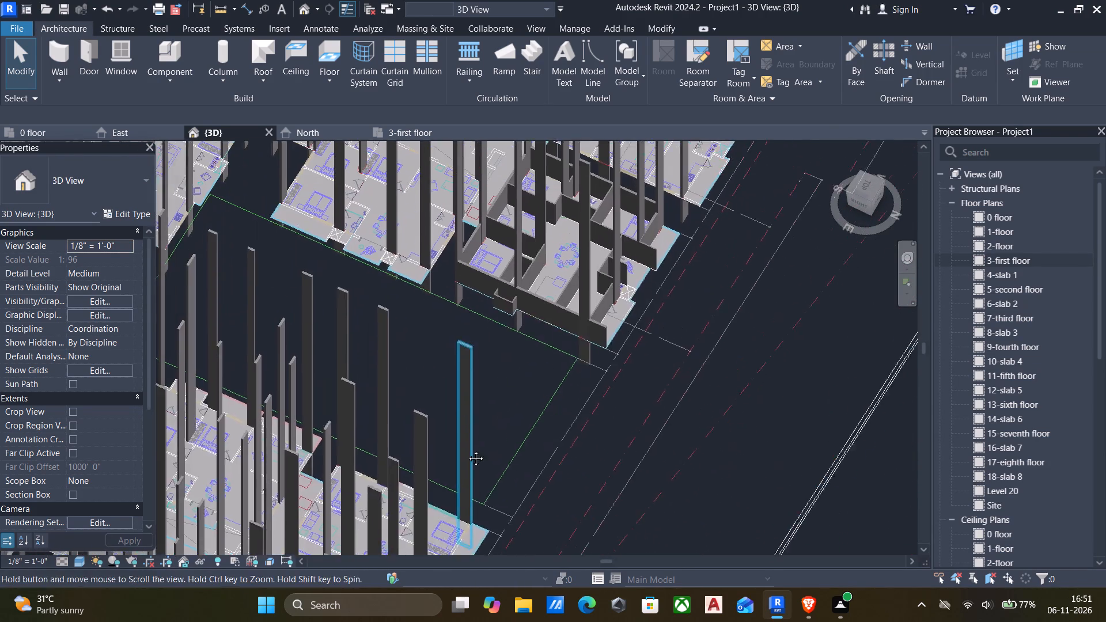
middle_drag(467, 450, 460, 507)
scroll(546, 402, up, 6)
scroll(474, 365, down, 5)
shift+middle_drag(470, 363, 531, 324)
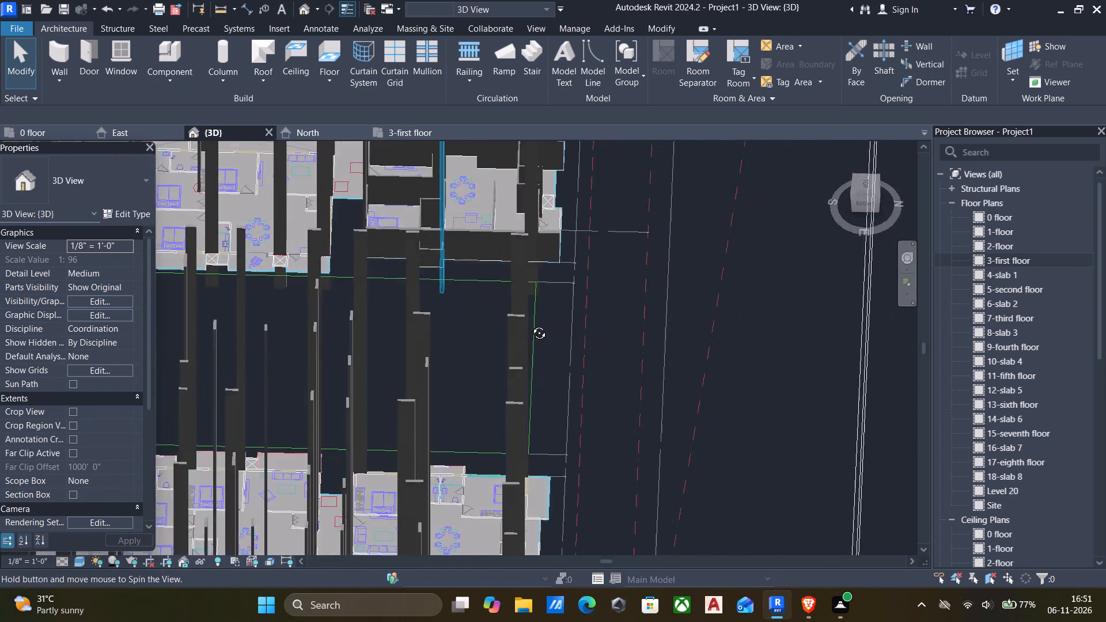
shift+middle_drag(531, 324, 354, 328)
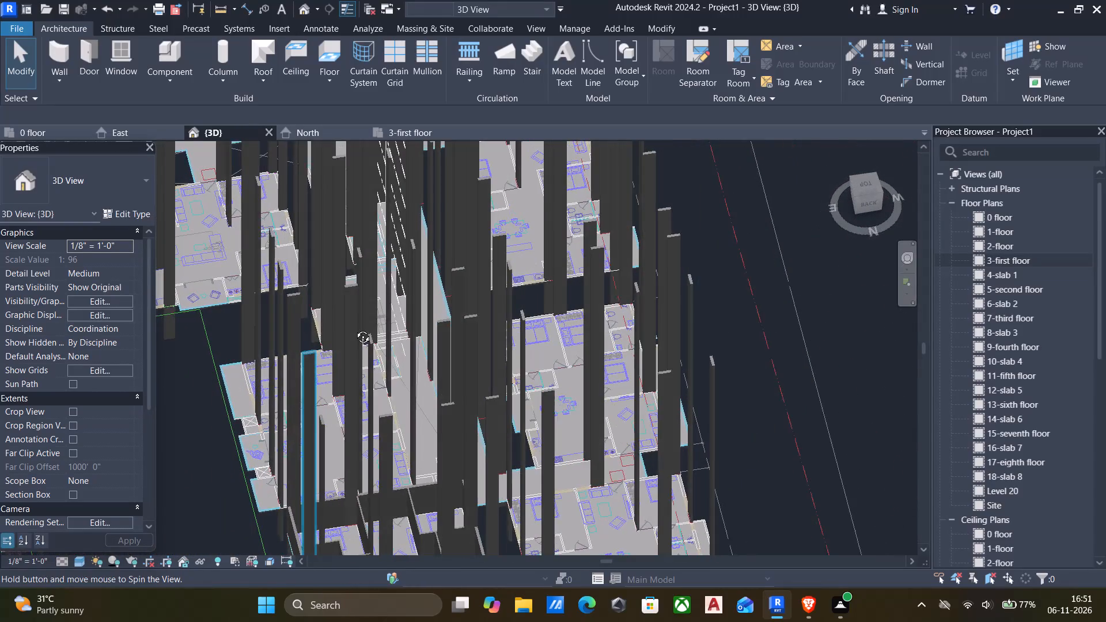
shift+middle_drag(354, 328, 454, 309)
shift+middle_click(472, 305)
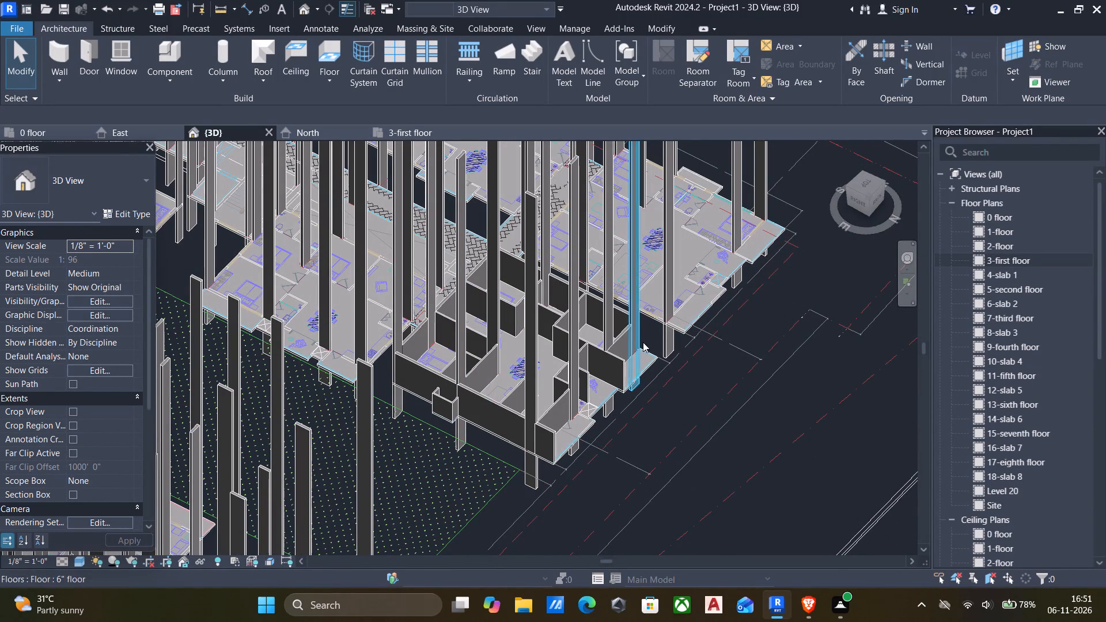
scroll(642, 341, up, 5)
scroll(581, 320, up, 3)
scroll(631, 317, up, 9)
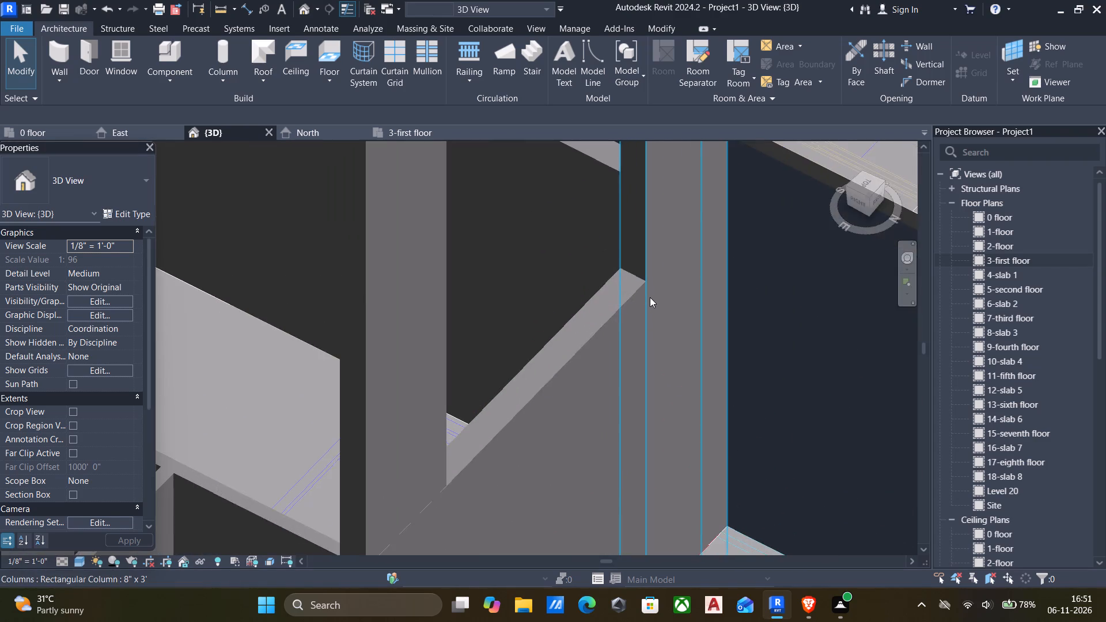
scroll(633, 302, down, 7)
scroll(560, 303, down, 5)
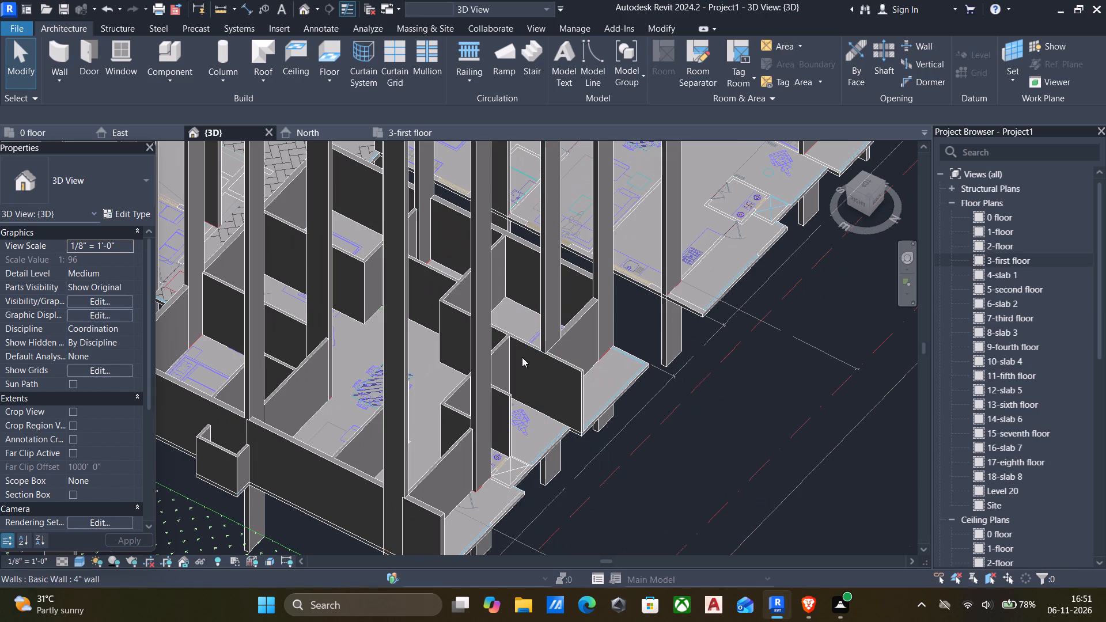
Open the 3-first floor plan and review the whole typical floor layout and the units along the 7'-6" wide corridor.
double_click(980, 259)
scroll(774, 290, down, 6)
scroll(743, 329, down, 7)
scroll(762, 376, down, 5)
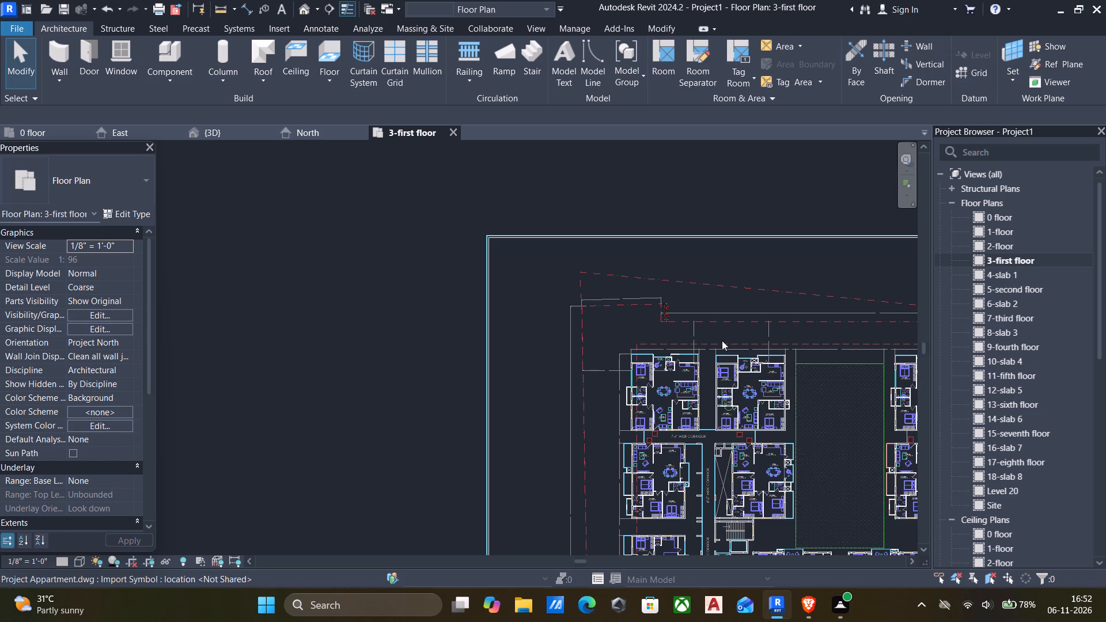
scroll(717, 346, down, 6)
middle_drag(692, 346, 654, 328)
scroll(752, 354, up, 5)
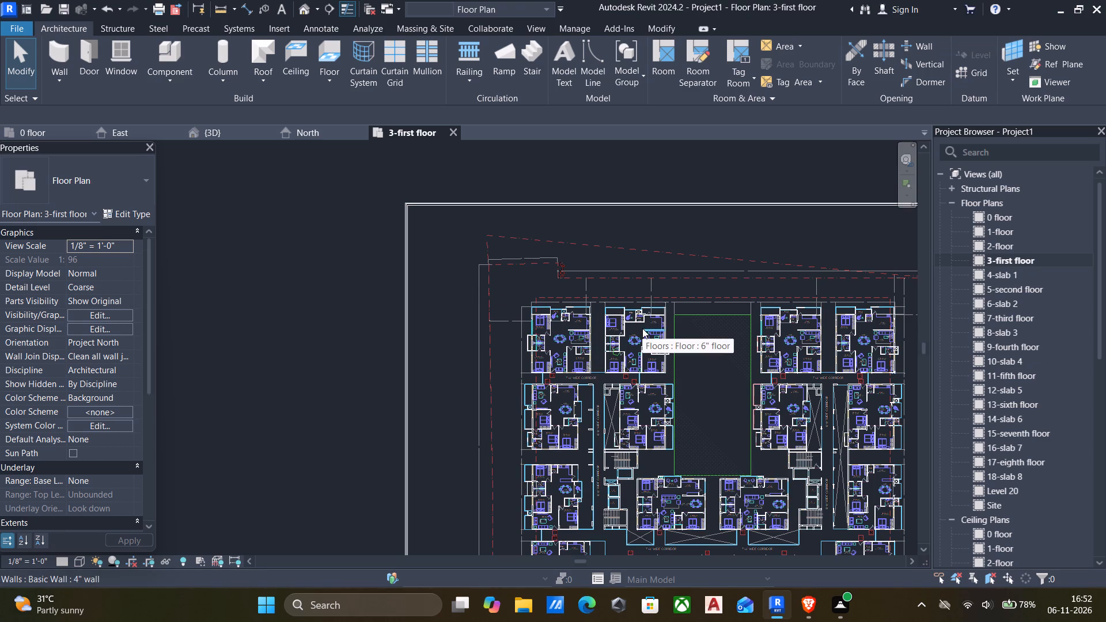
scroll(658, 358, down, 5)
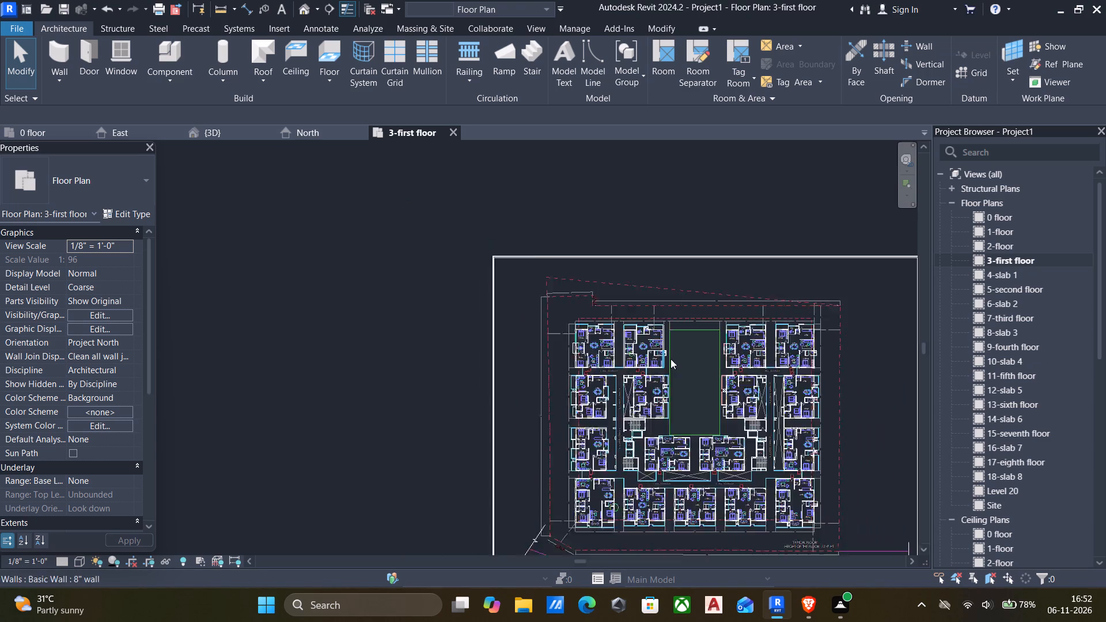
scroll(732, 377, down, 2)
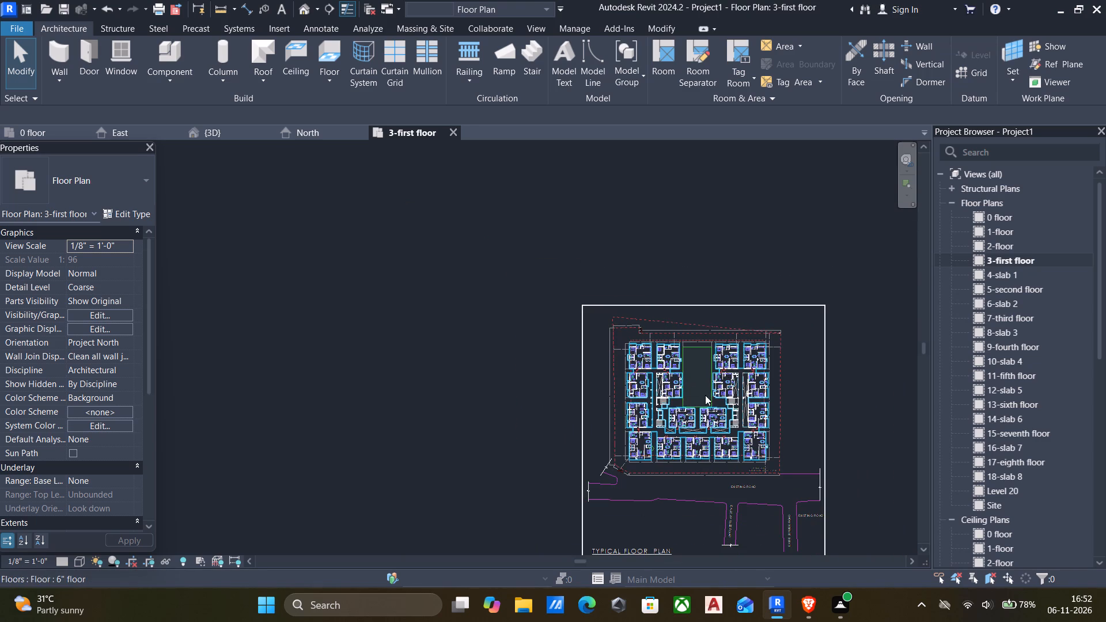
middle_drag(670, 396, 601, 354)
scroll(709, 336, up, 5)
scroll(633, 366, up, 4)
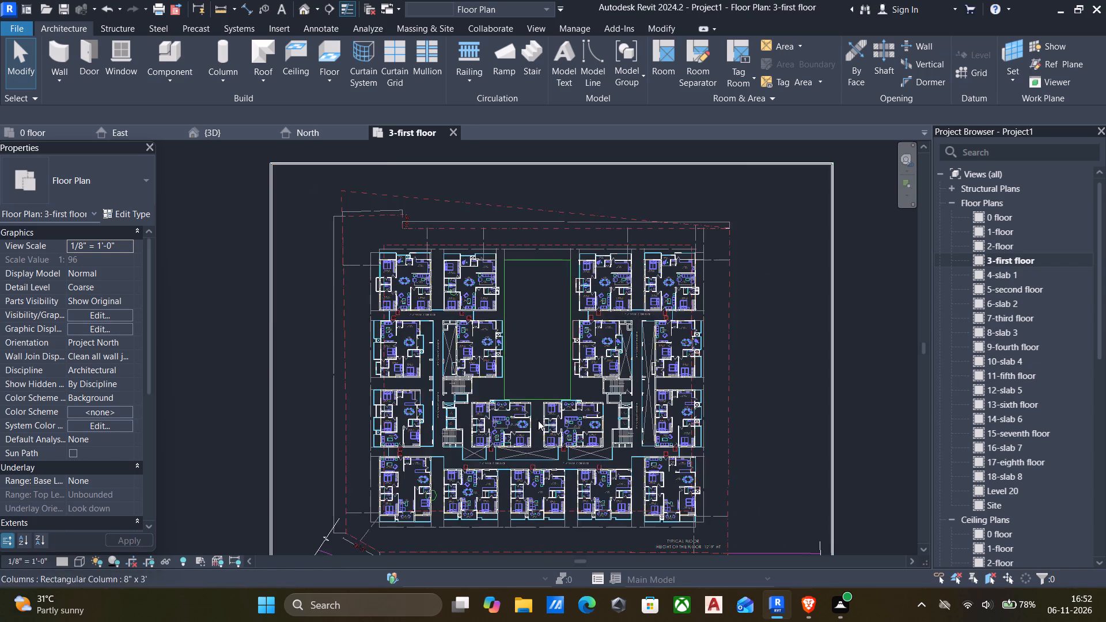
scroll(538, 420, up, 2)
scroll(468, 415, down, 6)
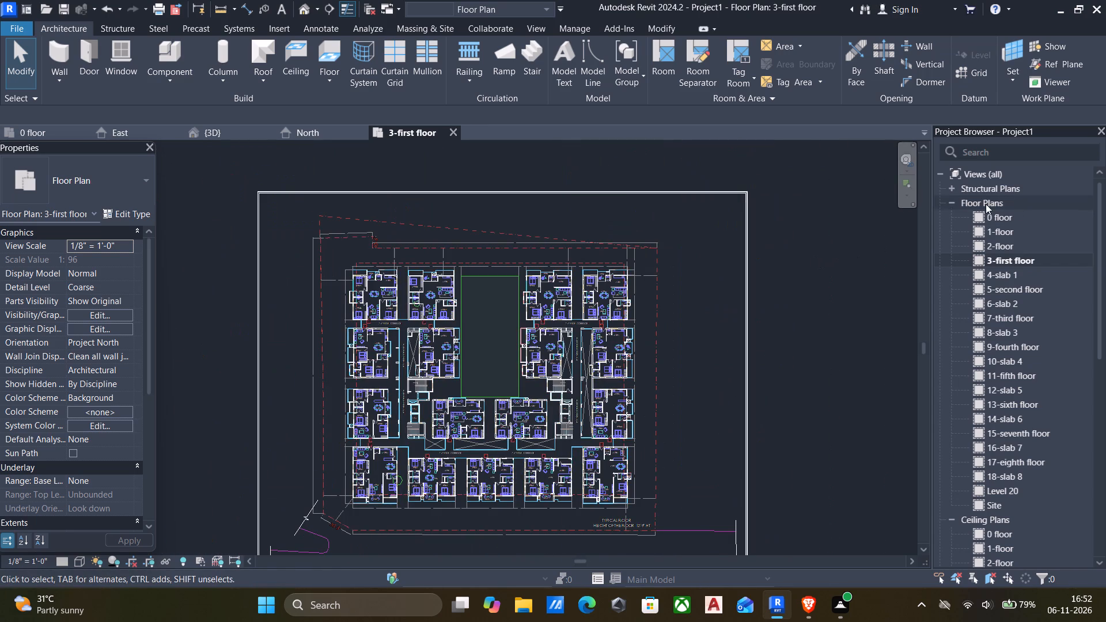
scroll(390, 282, up, 10)
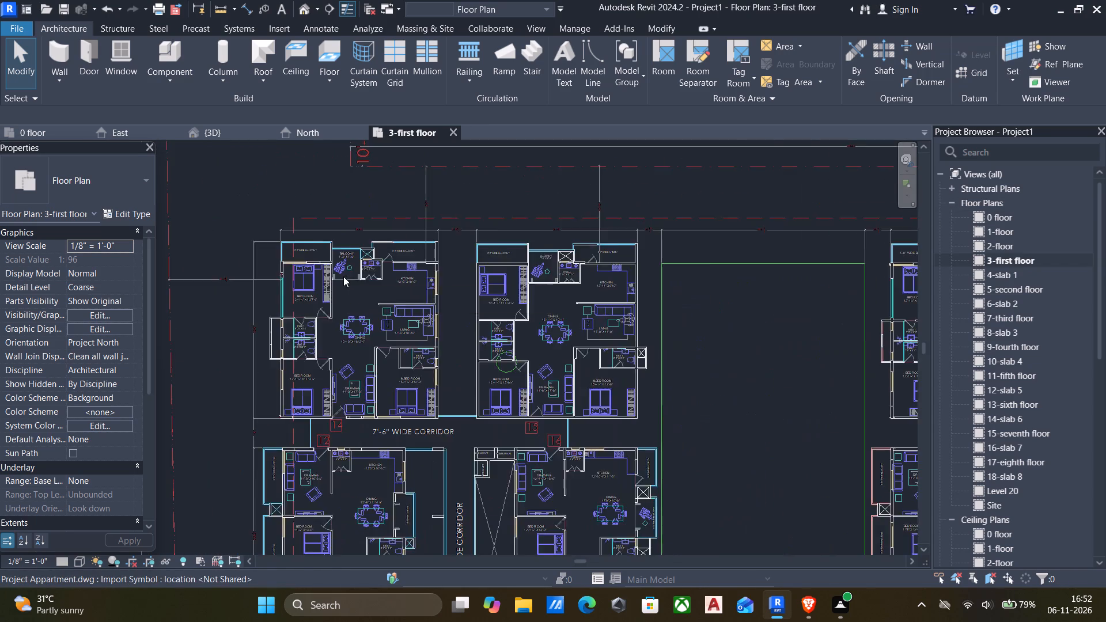
scroll(343, 276, up, 7)
scroll(308, 297, down, 5)
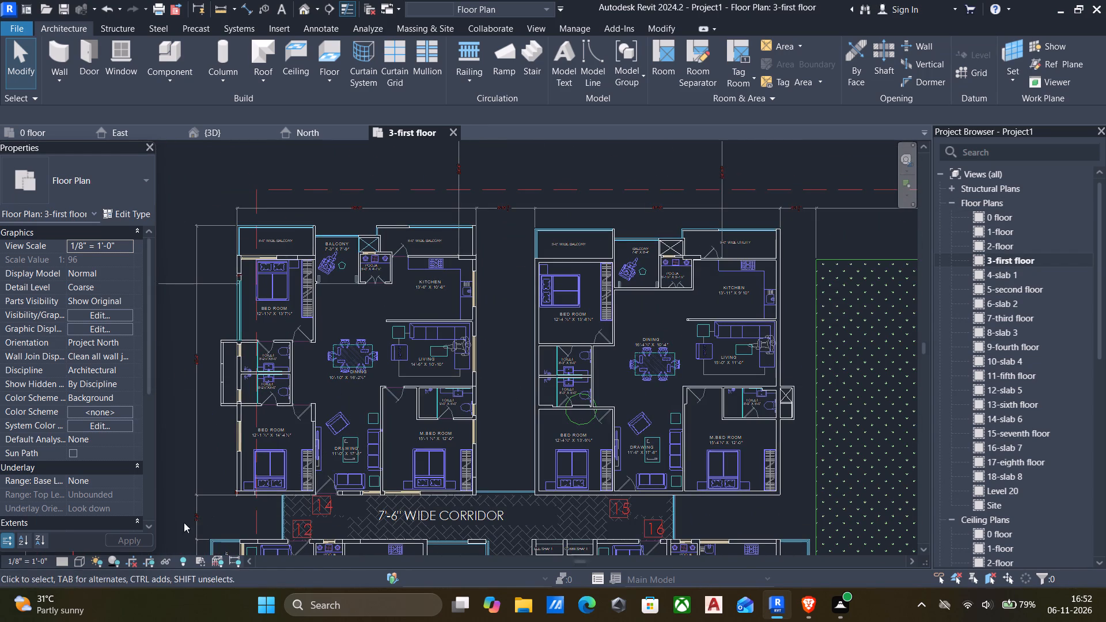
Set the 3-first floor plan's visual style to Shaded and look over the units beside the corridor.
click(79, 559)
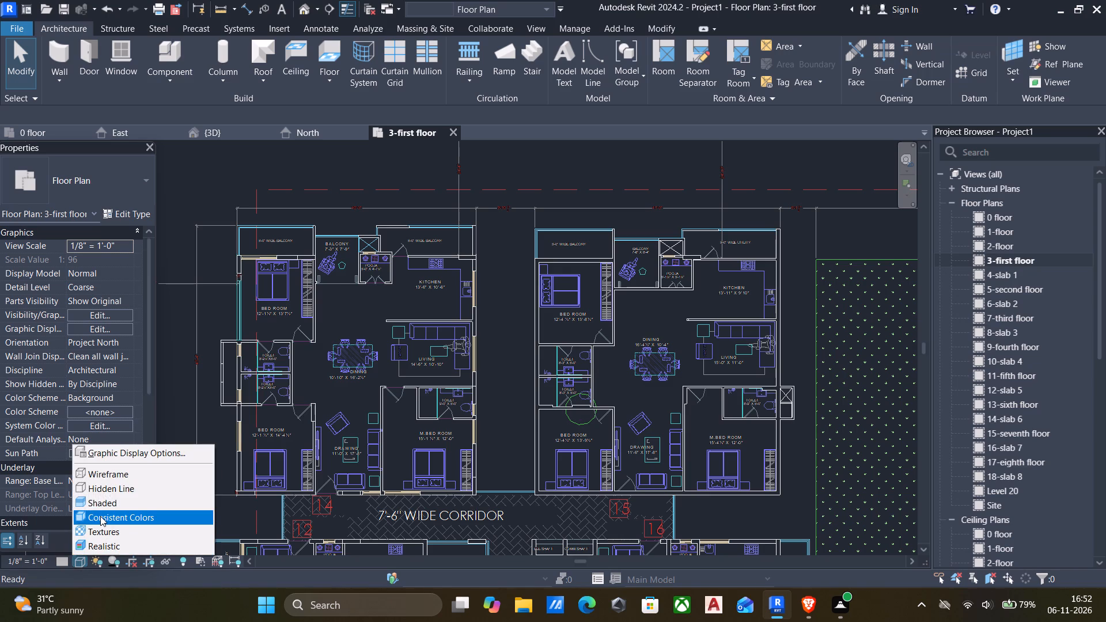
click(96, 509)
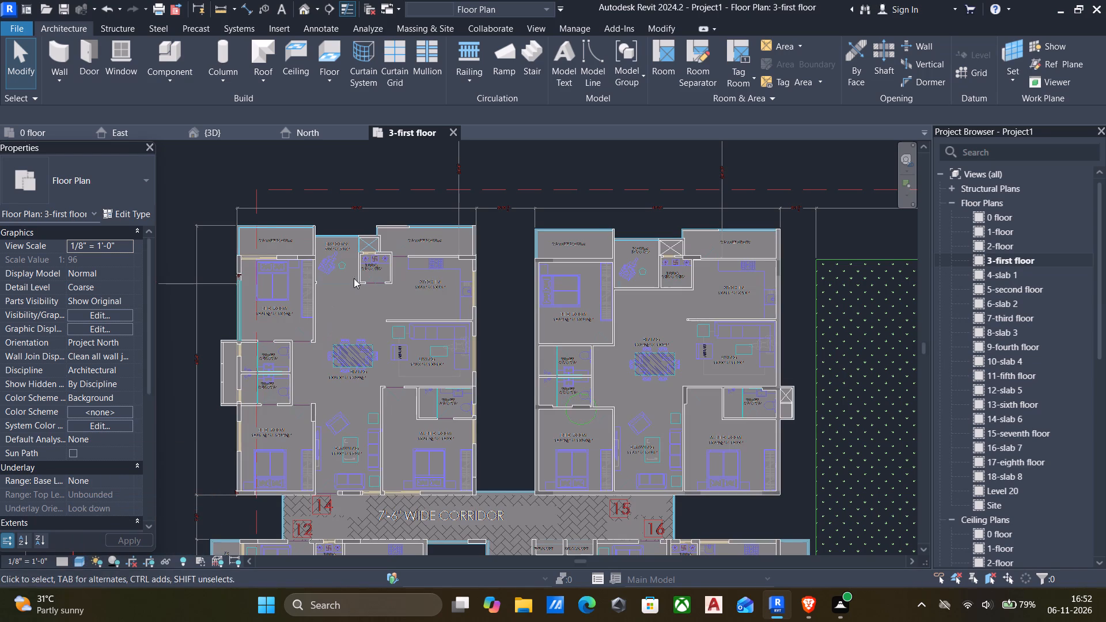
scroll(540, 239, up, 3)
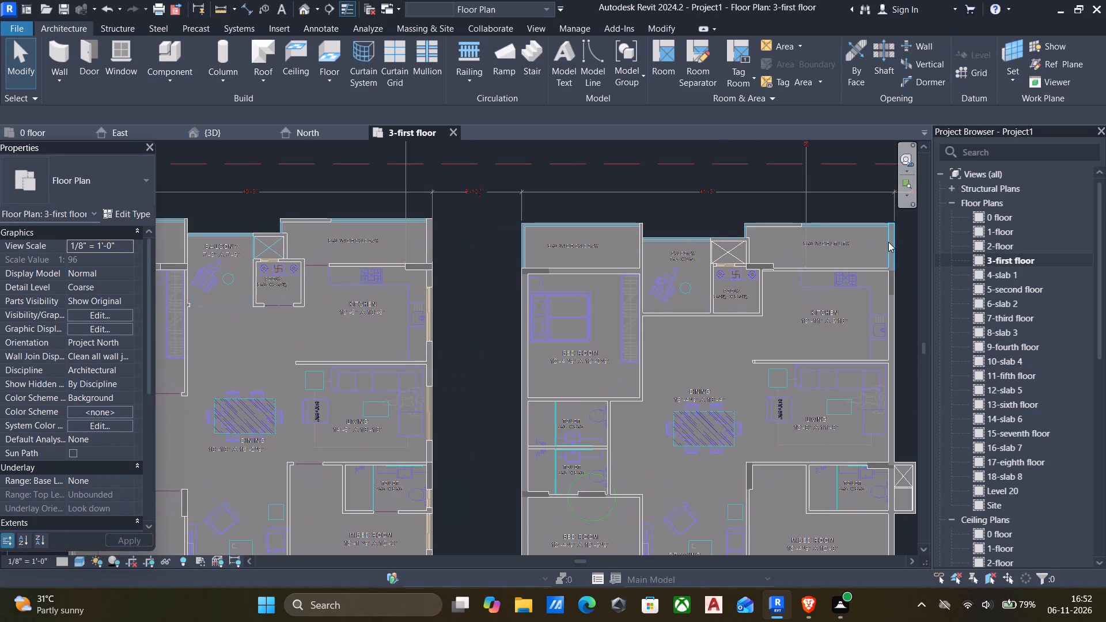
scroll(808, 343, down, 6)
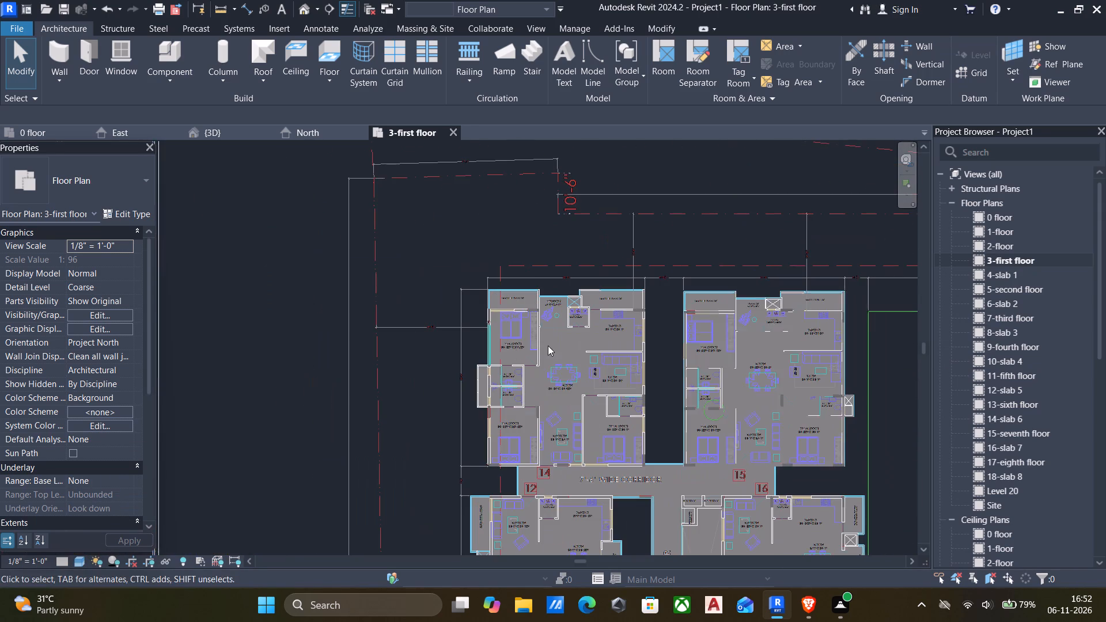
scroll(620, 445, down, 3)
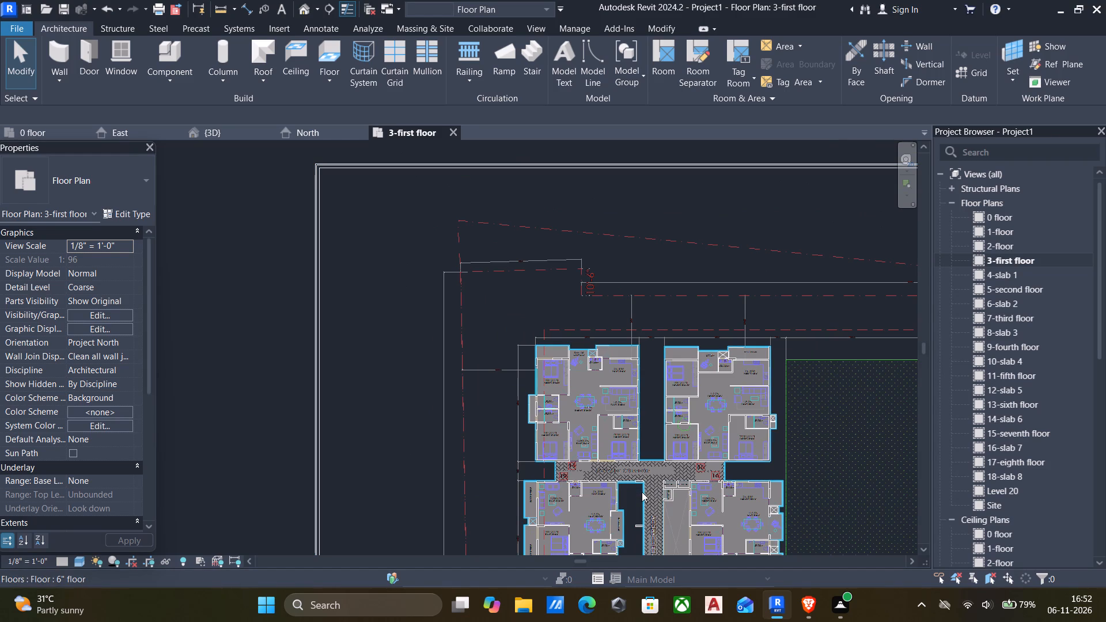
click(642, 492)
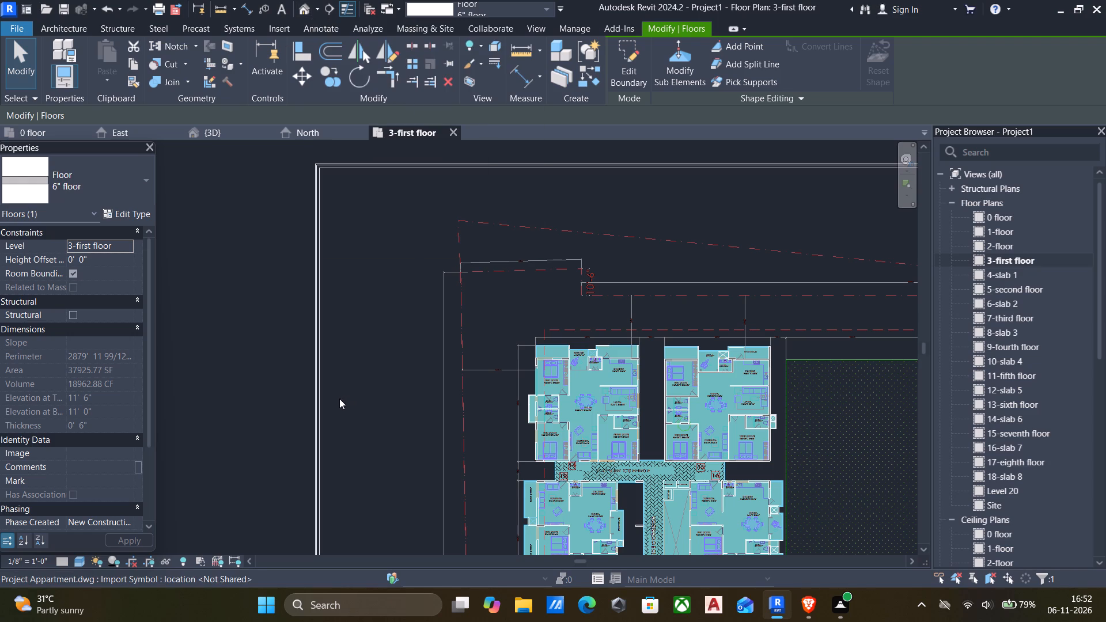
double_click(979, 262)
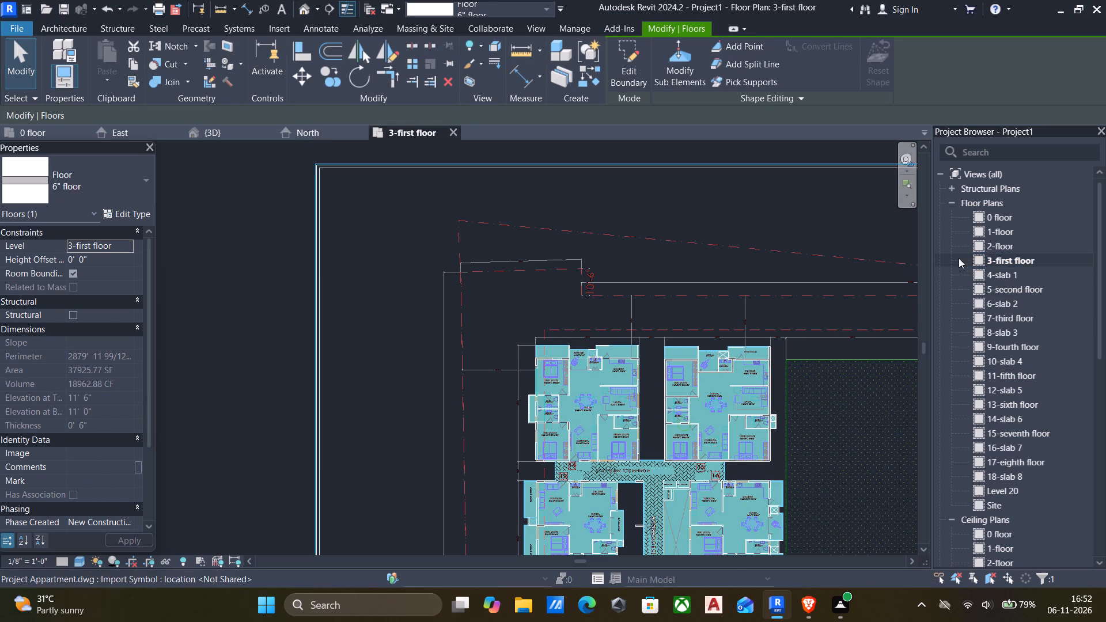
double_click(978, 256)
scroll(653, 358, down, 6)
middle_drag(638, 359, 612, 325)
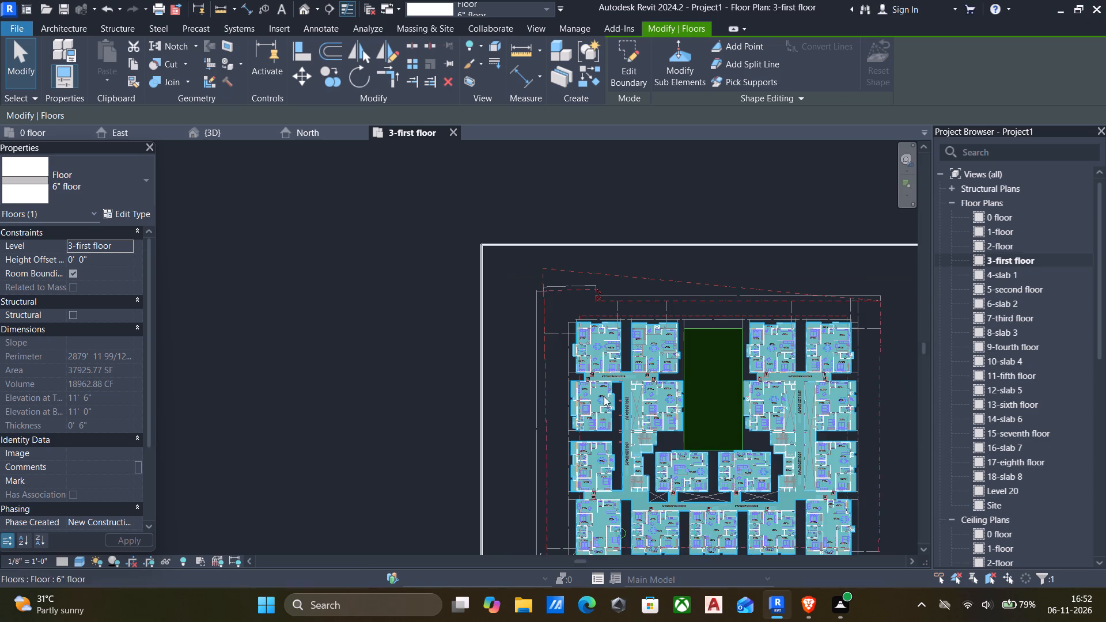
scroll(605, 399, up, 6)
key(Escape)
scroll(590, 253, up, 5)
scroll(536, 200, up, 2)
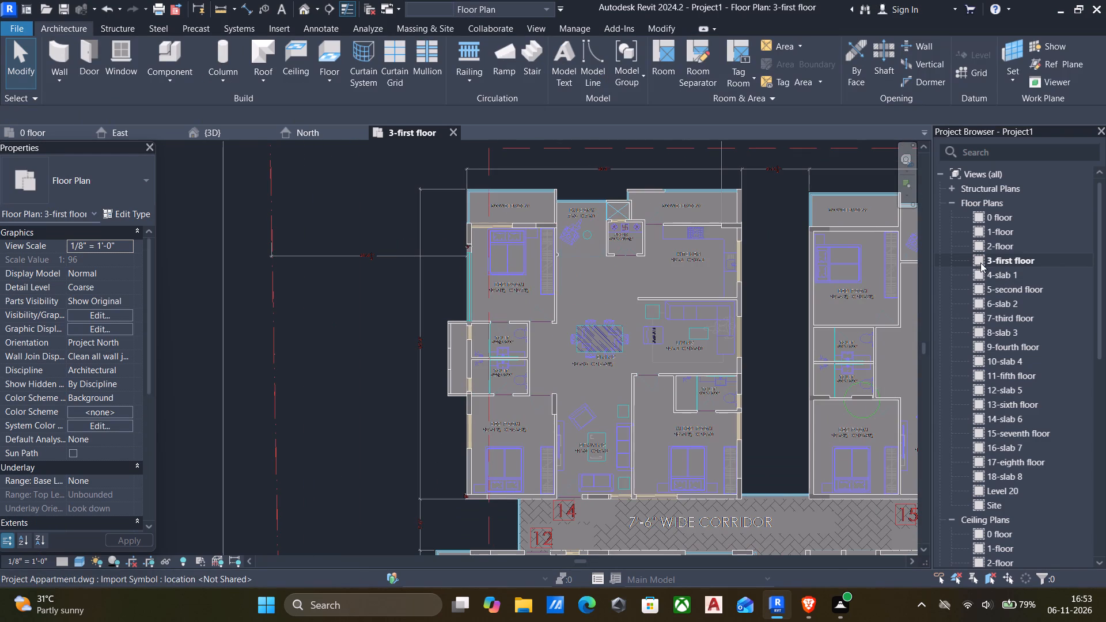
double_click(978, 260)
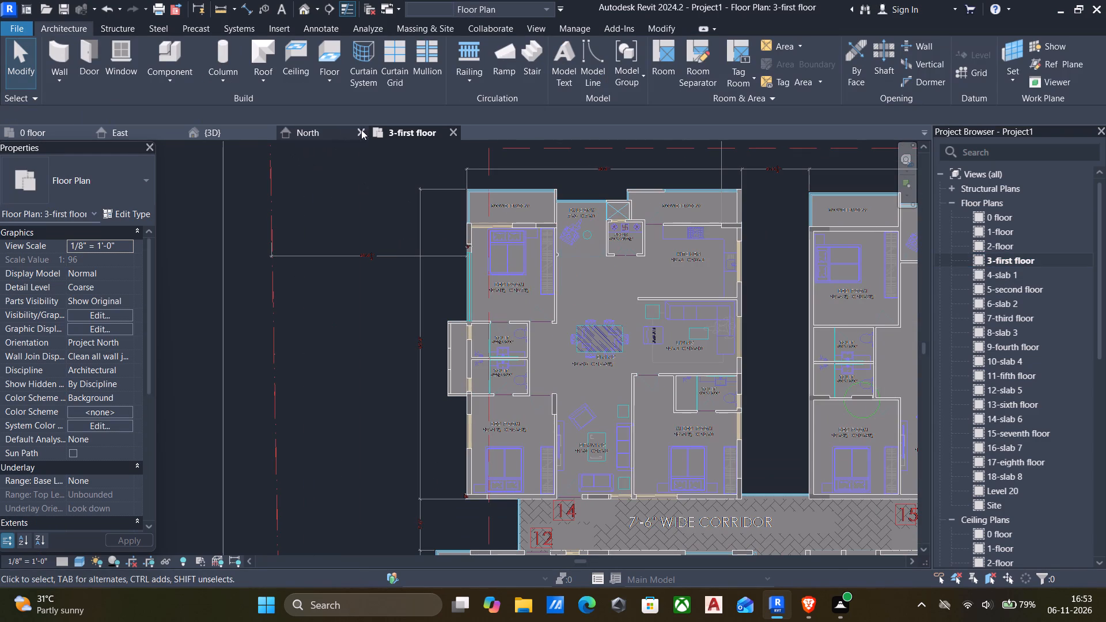
Return to the default 3D view and set its visual style to Wireframe.
click(305, 7)
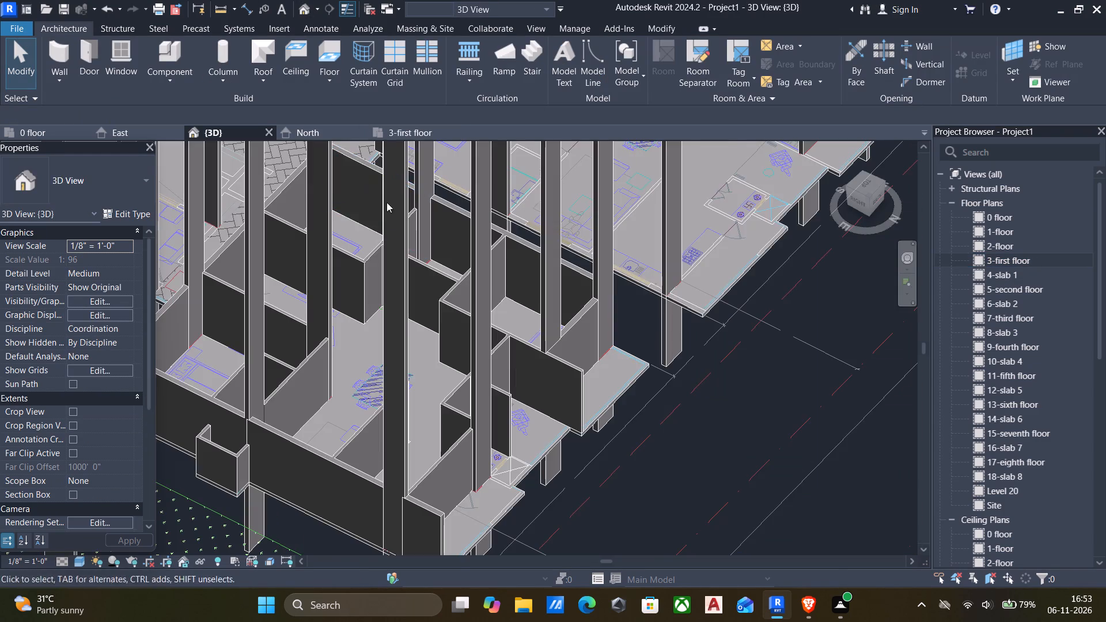
scroll(444, 229, down, 5)
scroll(509, 265, down, 2)
shift+middle_drag(464, 276, 446, 268)
shift+scroll(437, 276, up, 1)
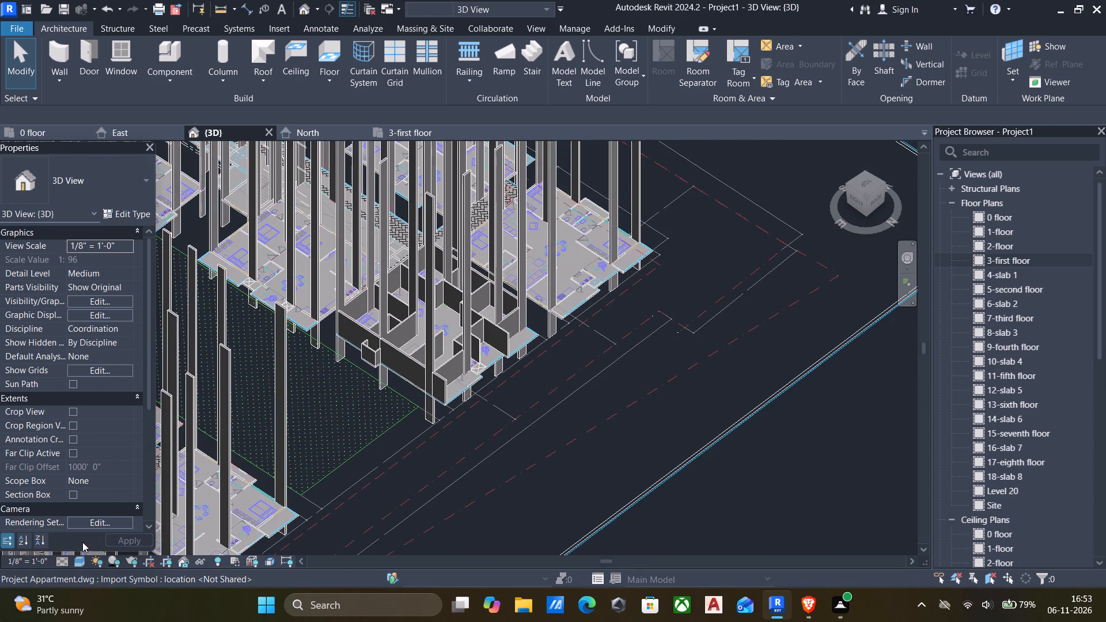
click(81, 557)
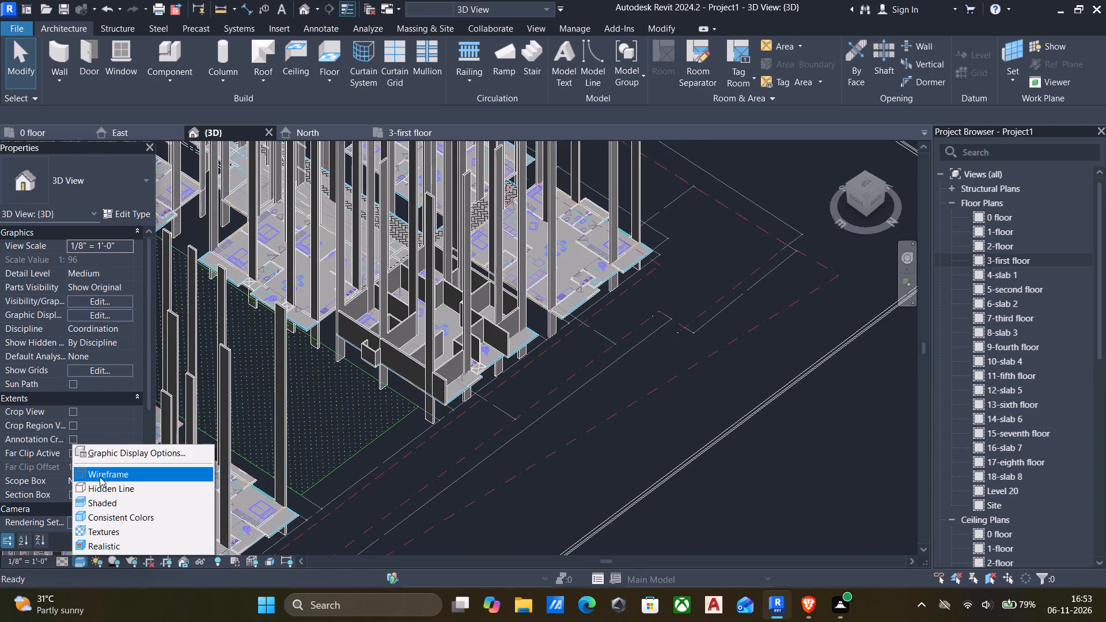
click(100, 476)
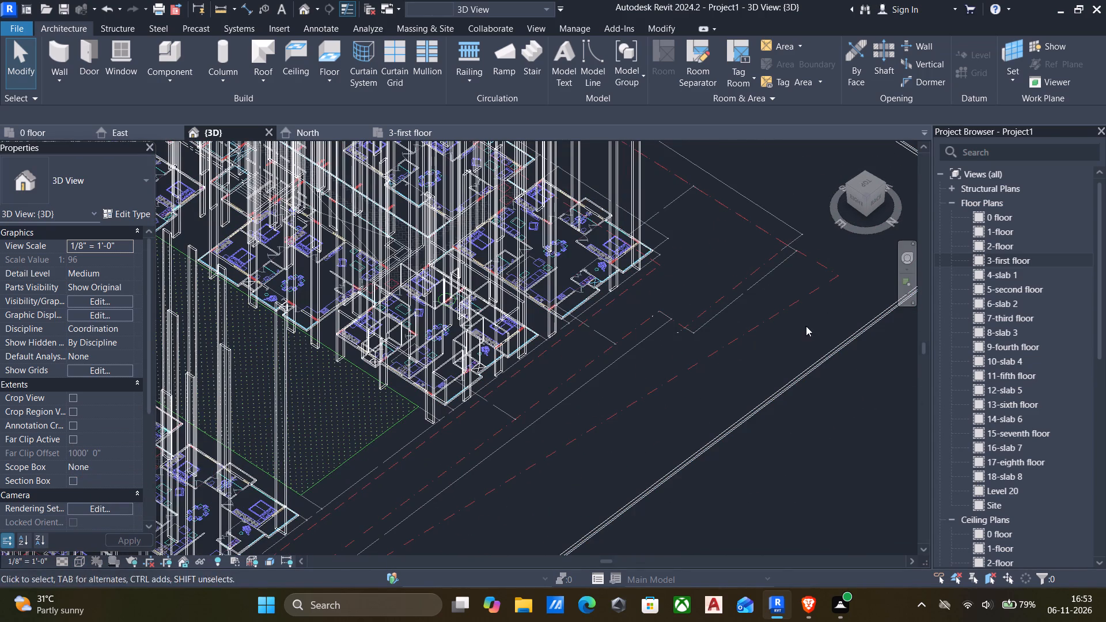
Reopen the 3-first floor plan and set its visual style to Wireframe.
double_click(976, 260)
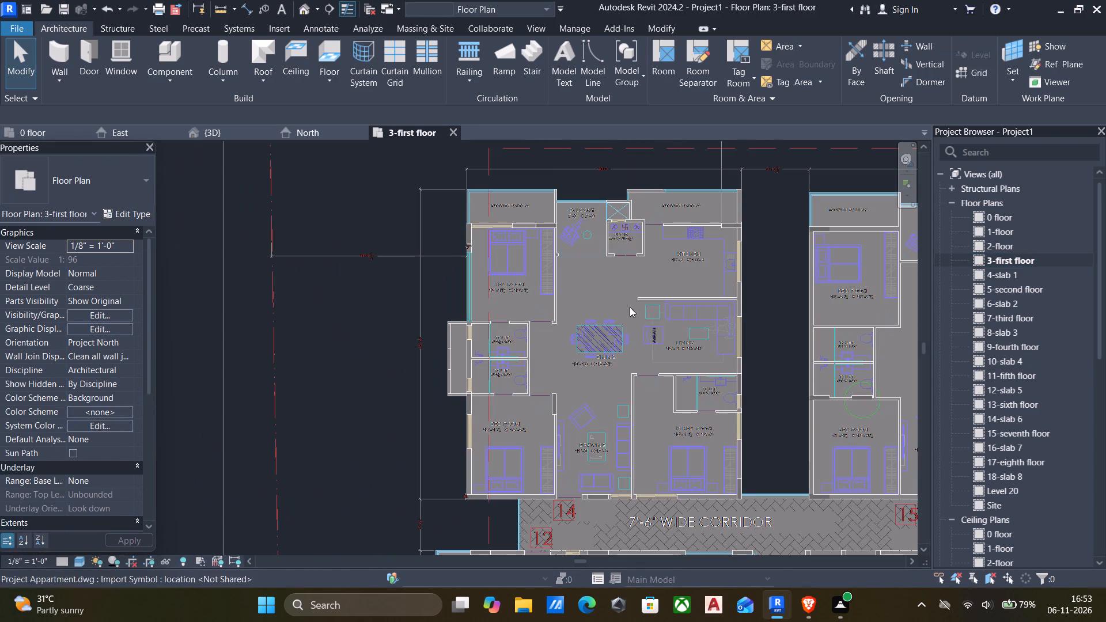
click(81, 562)
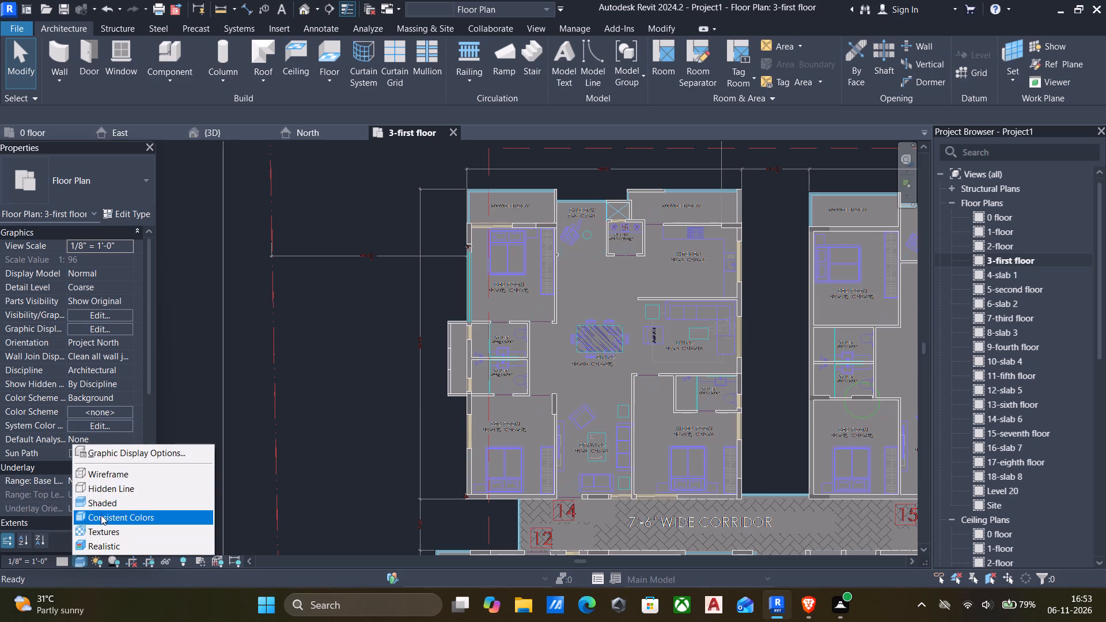
click(101, 477)
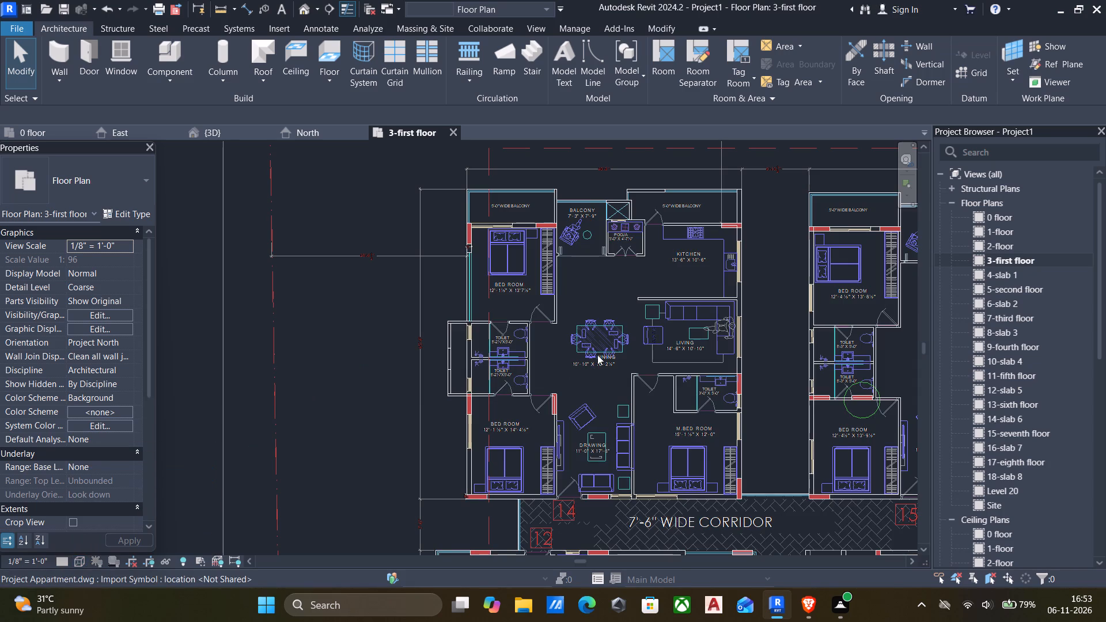
Check the column beside the 12'-1½" x 13'7½" bedroom and set the 3-first floor plan's visual style to Hidden Line.
scroll(627, 321, down, 3)
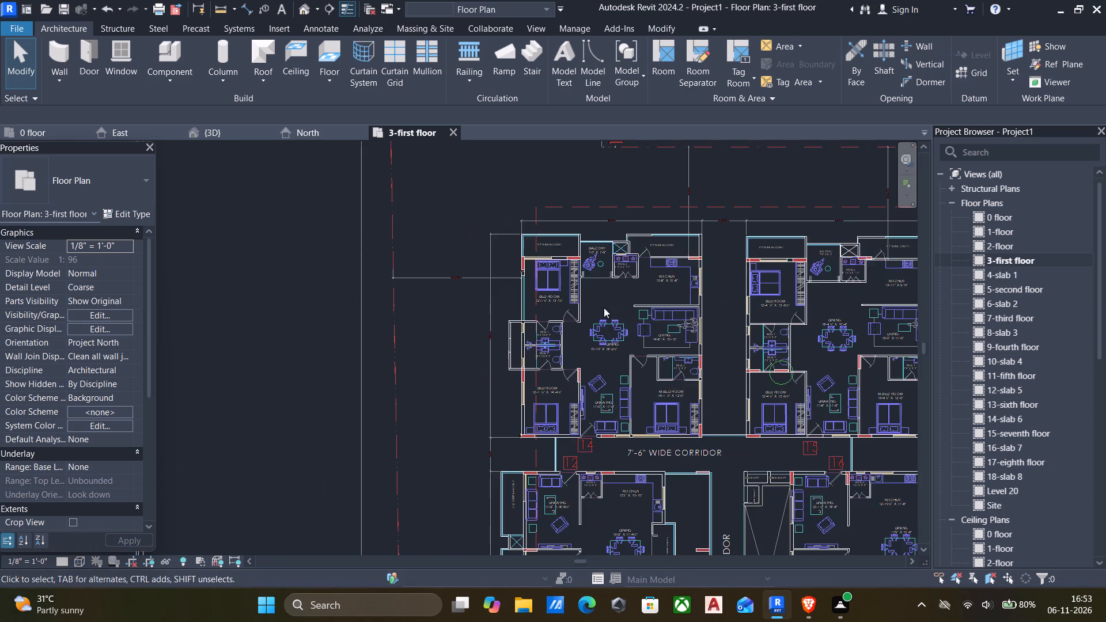
scroll(571, 260, up, 12)
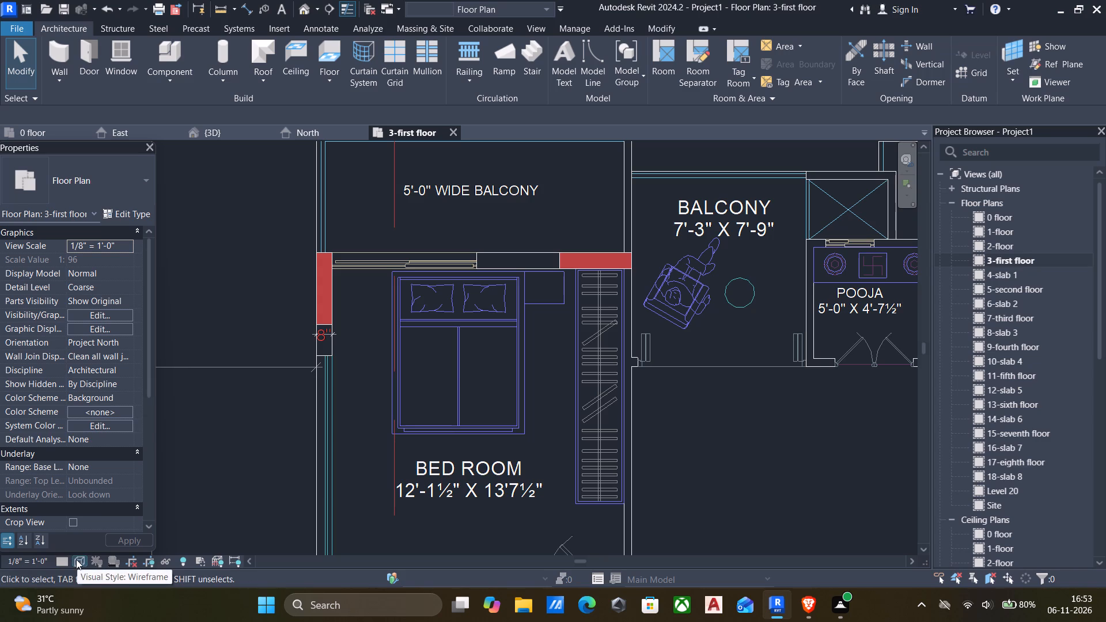
scroll(492, 409, down, 5)
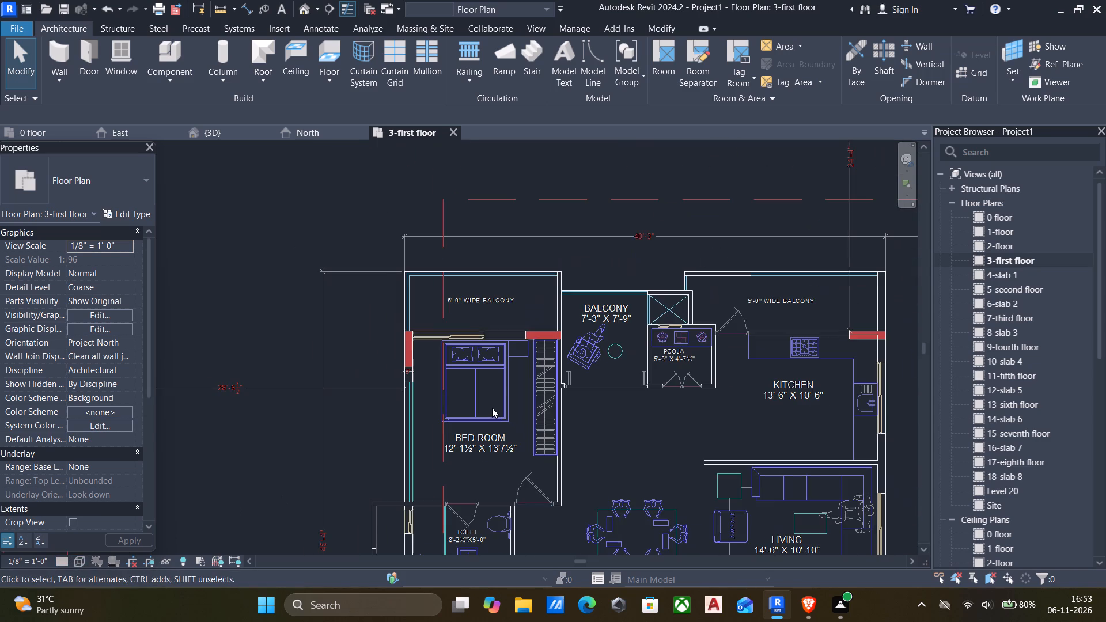
scroll(534, 363, up, 5)
click(574, 316)
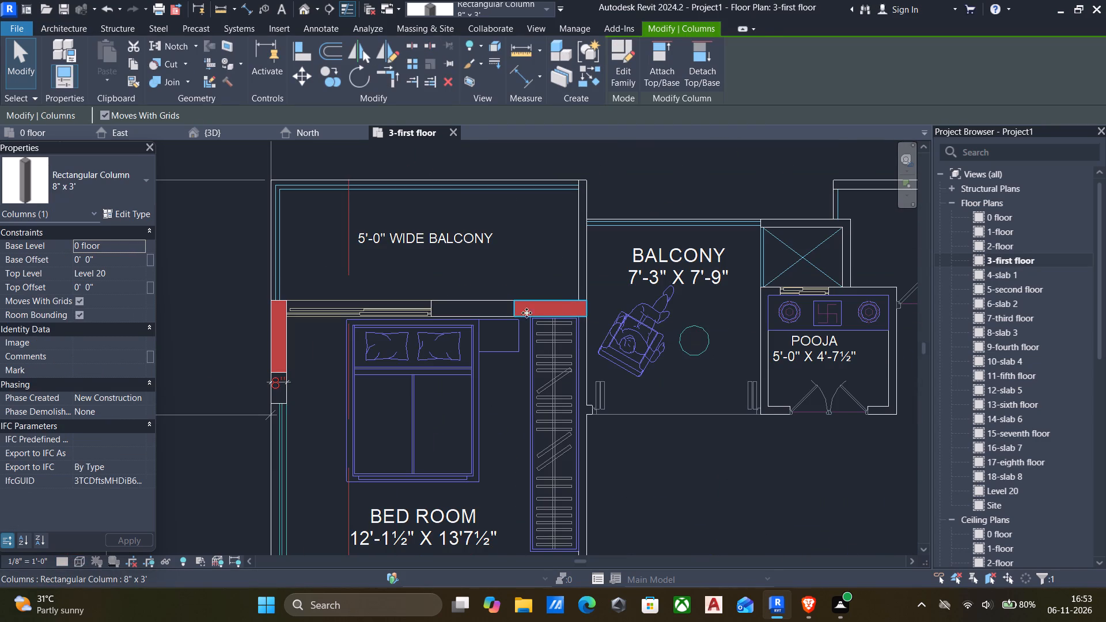
scroll(472, 310, down, 6)
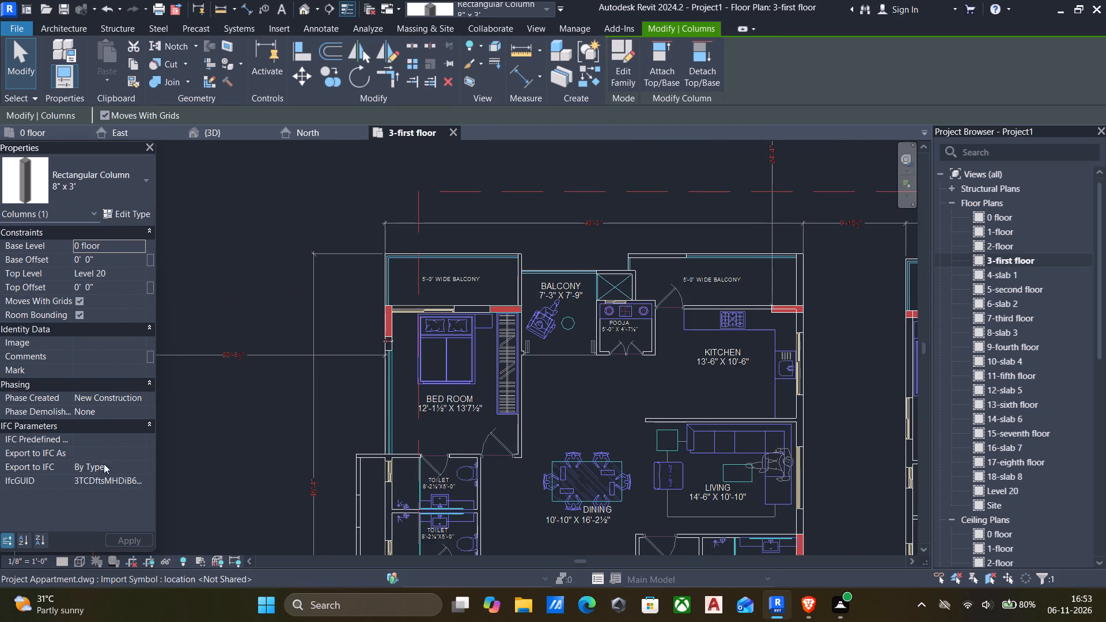
click(78, 560)
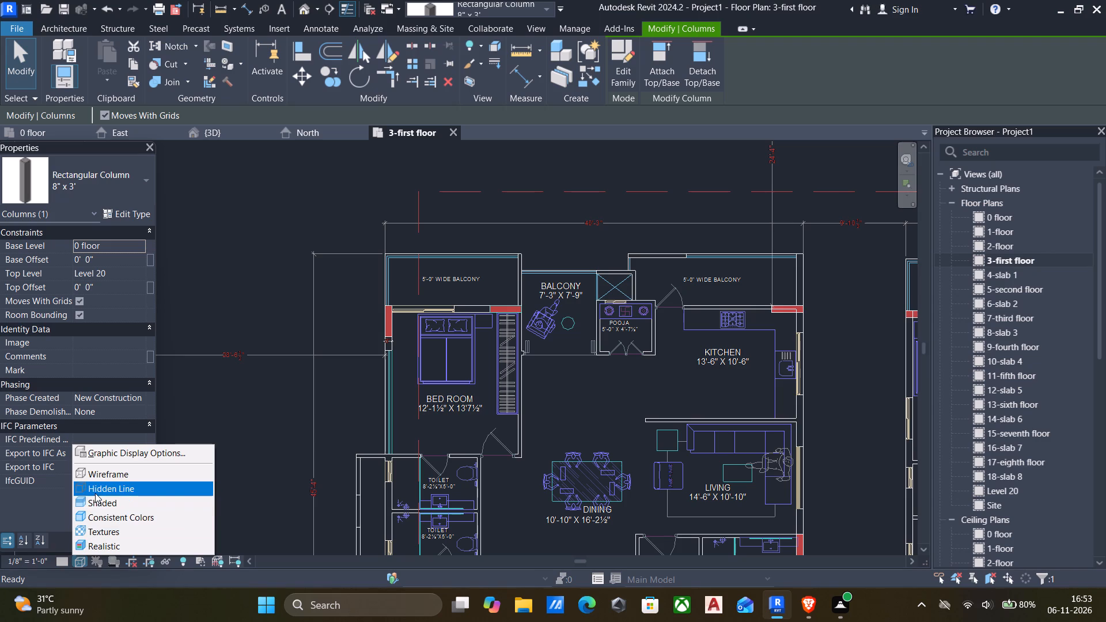
click(95, 493)
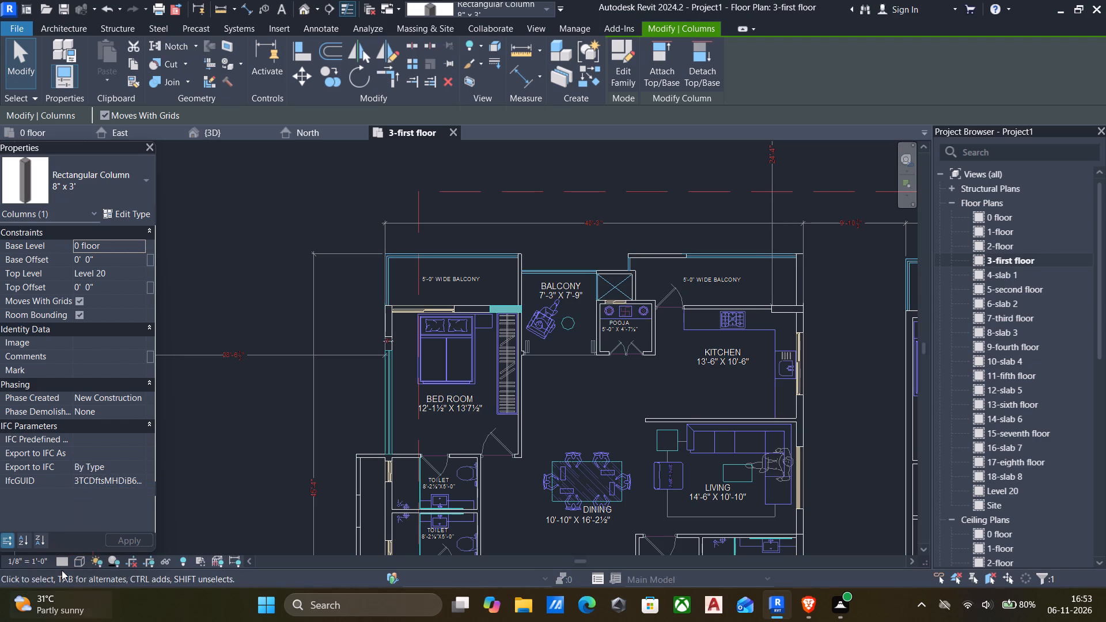
click(213, 435)
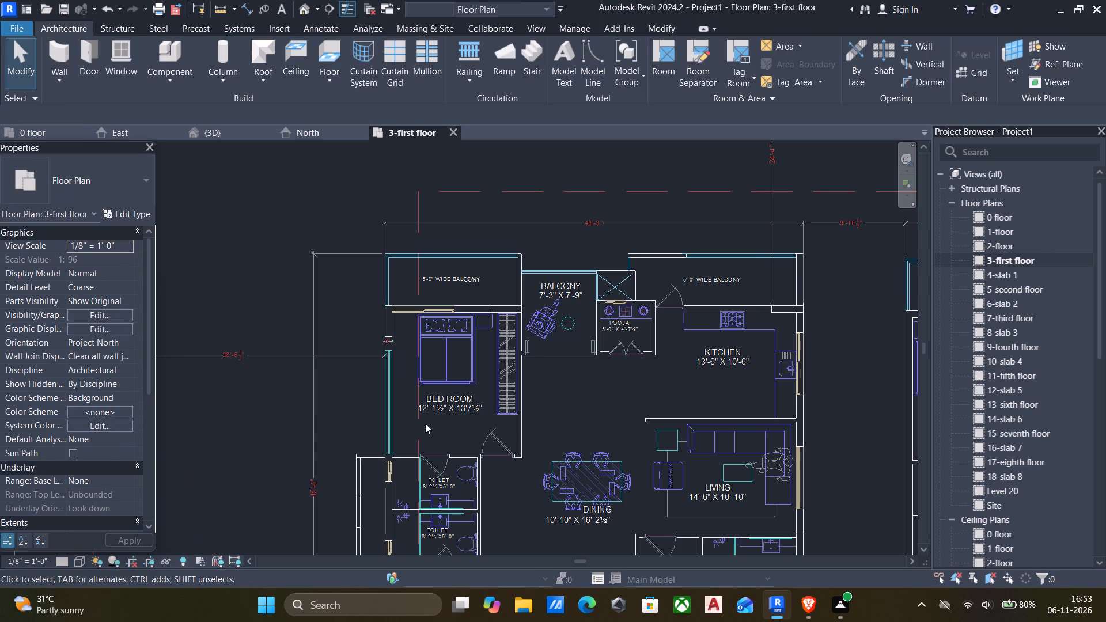
Examine the walls of the two units above the corridor, including the 4" wall between the 5'-1½" pooja and the kitchen.
scroll(498, 351, up, 9)
scroll(513, 264, down, 2)
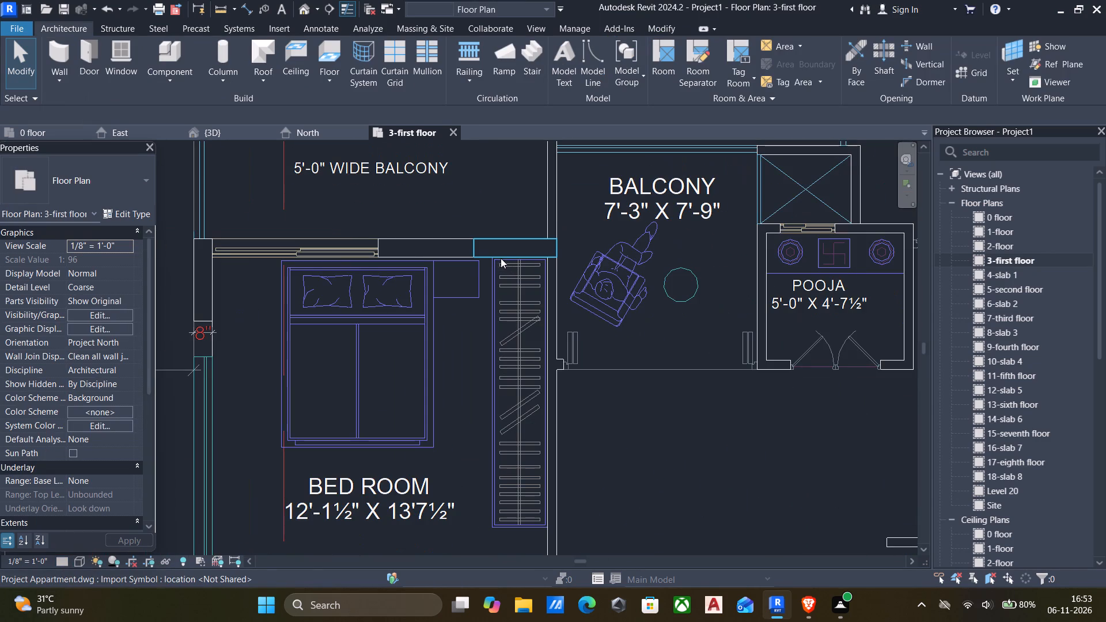
scroll(500, 253, down, 4)
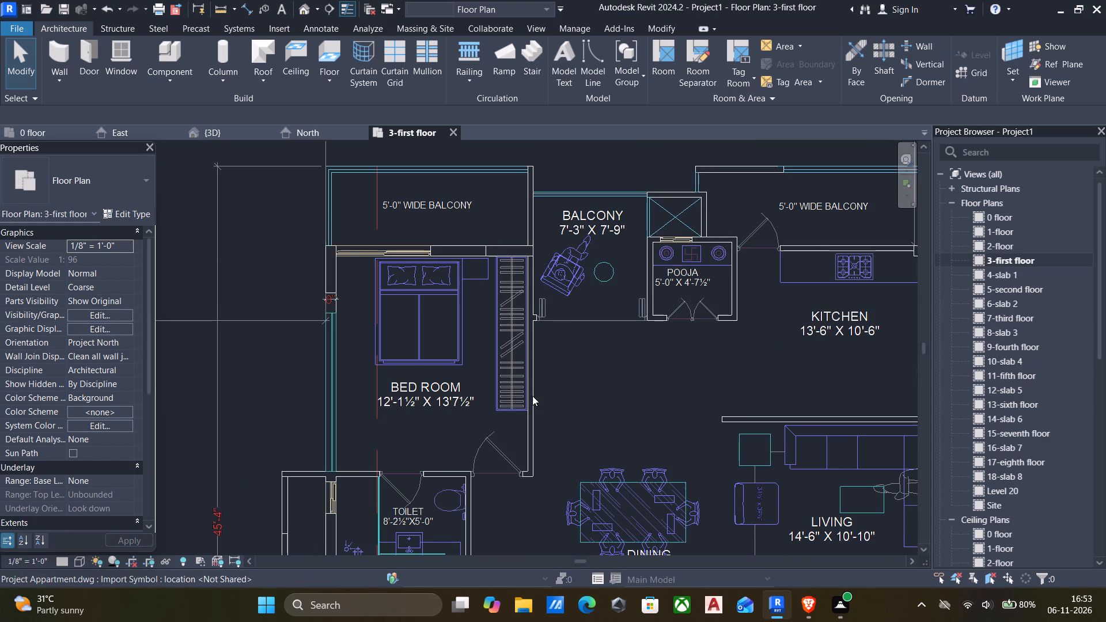
scroll(530, 392, down, 11)
scroll(707, 408, down, 1)
middle_drag(682, 406, 637, 361)
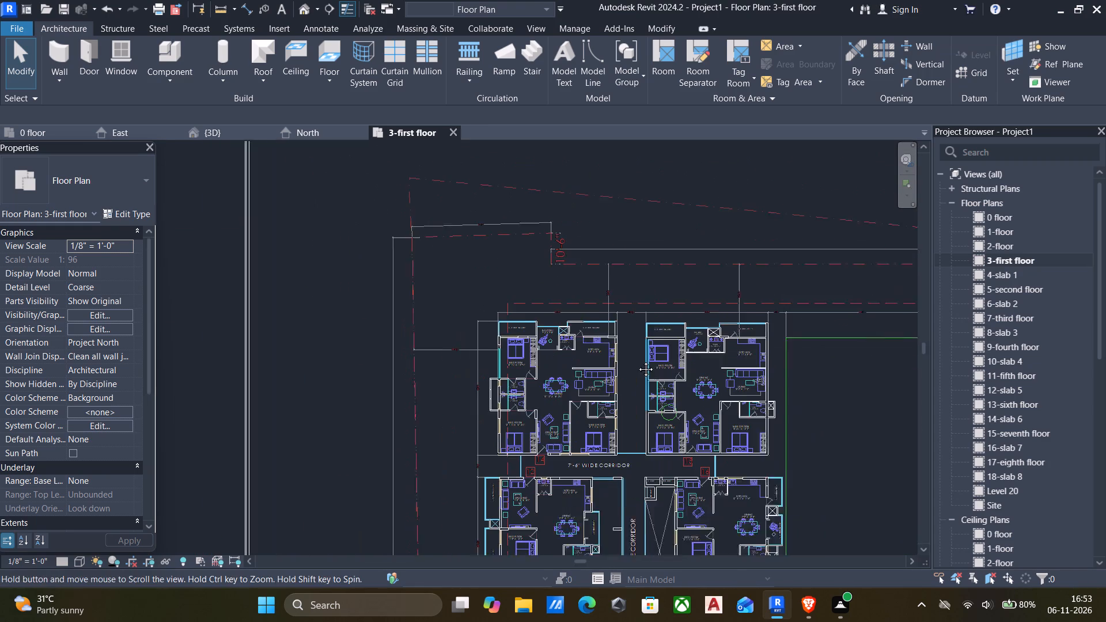
middle_drag(637, 361, 596, 344)
scroll(690, 333, up, 10)
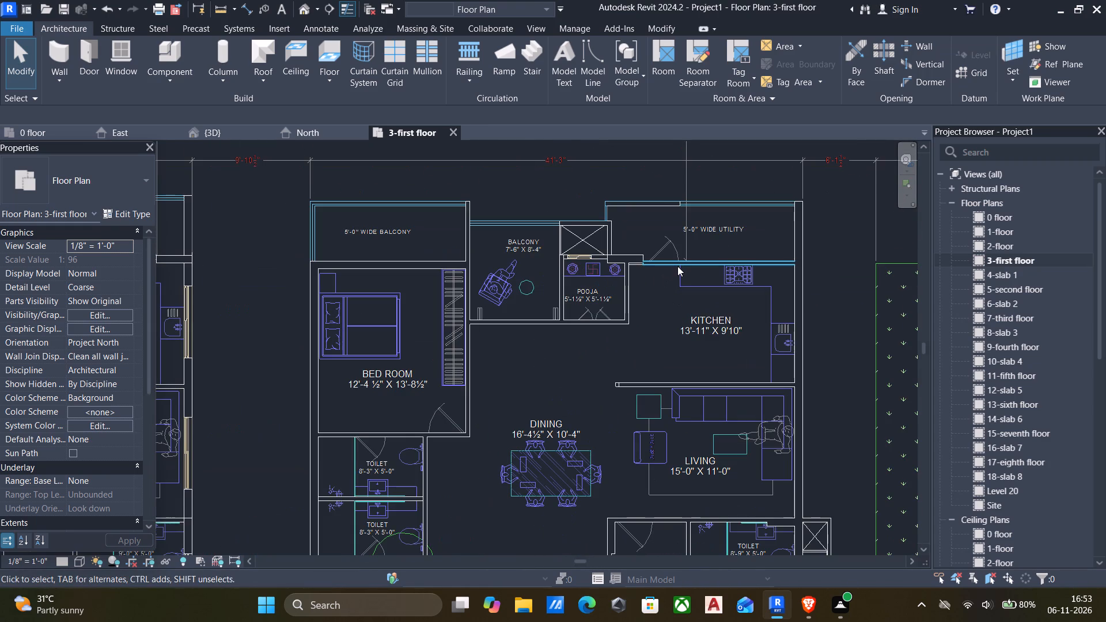
scroll(589, 315, up, 4)
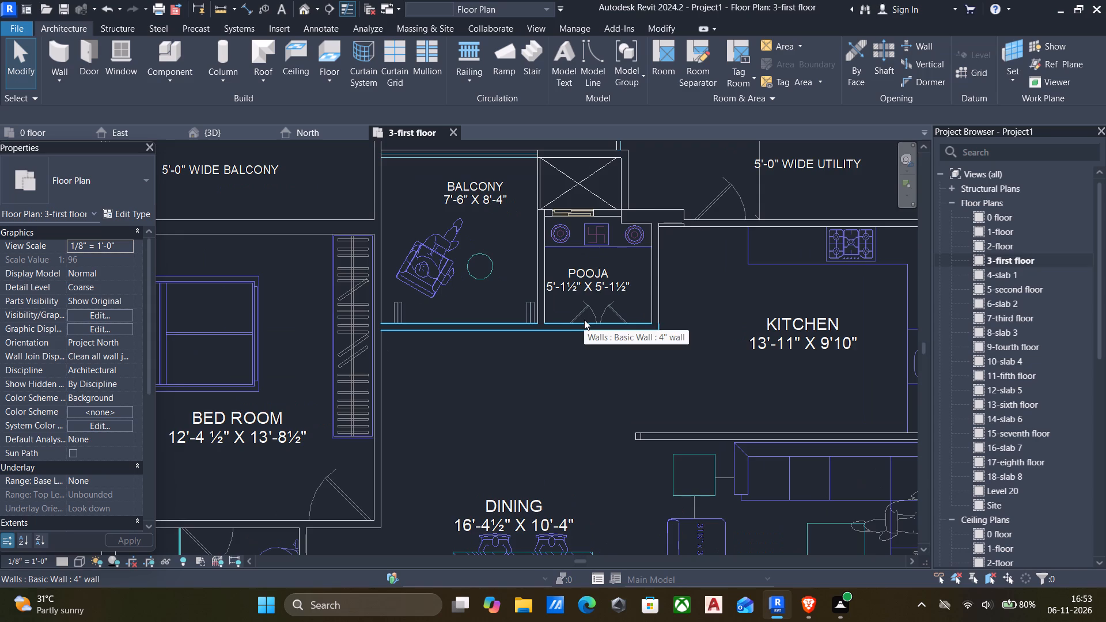
scroll(574, 325, up, 3)
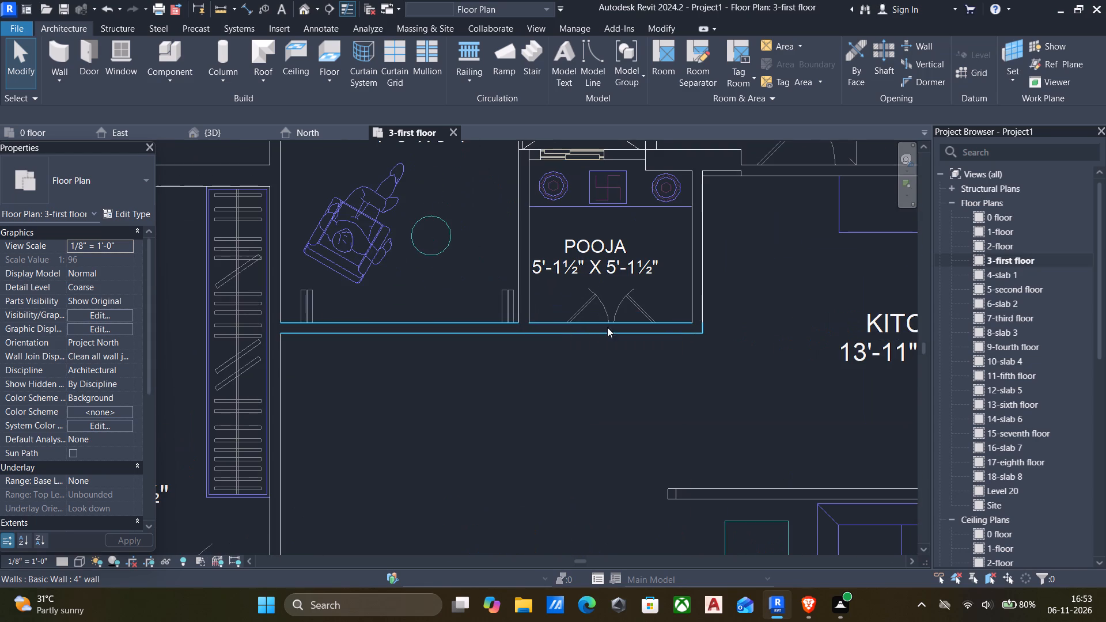
click(703, 283)
scroll(695, 297, down, 6)
scroll(726, 344, down, 1)
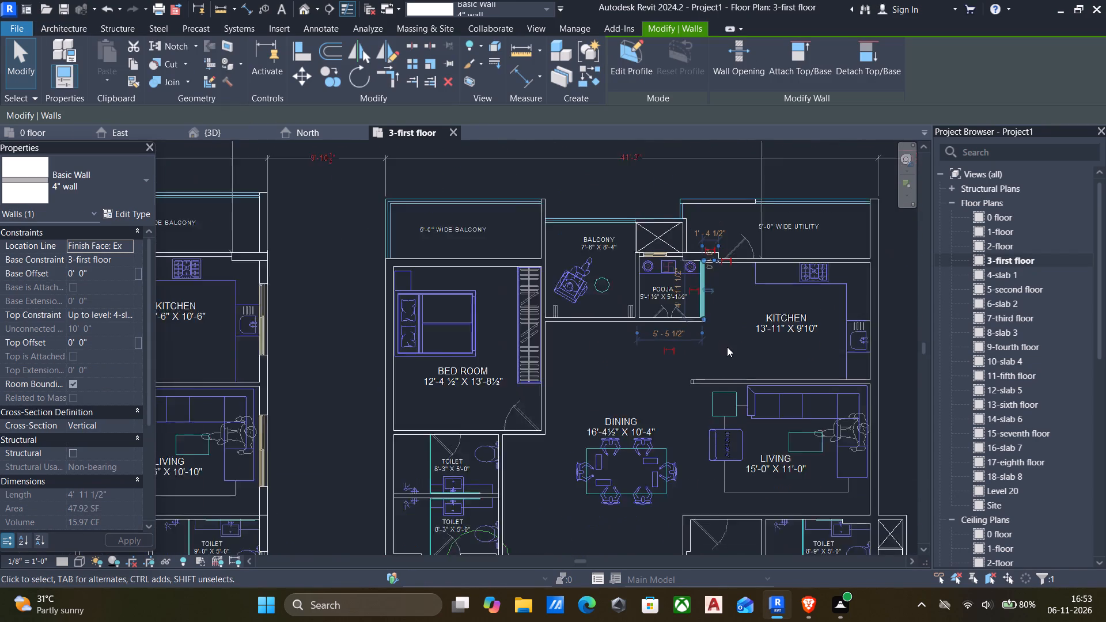
scroll(727, 347, down, 7)
middle_drag(711, 338, 677, 310)
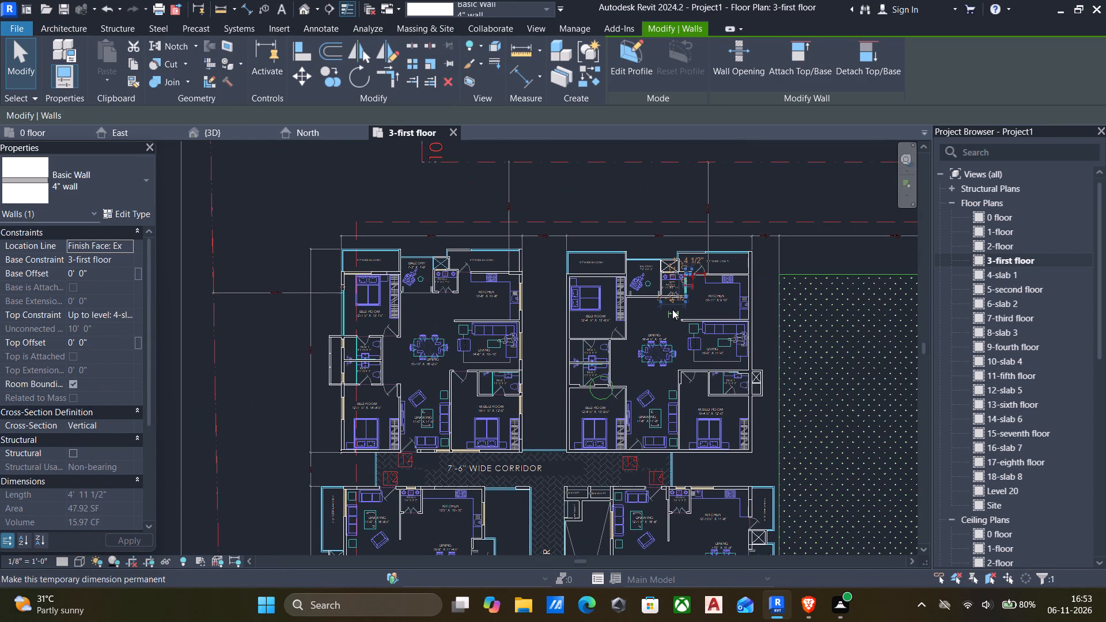
key(Escape)
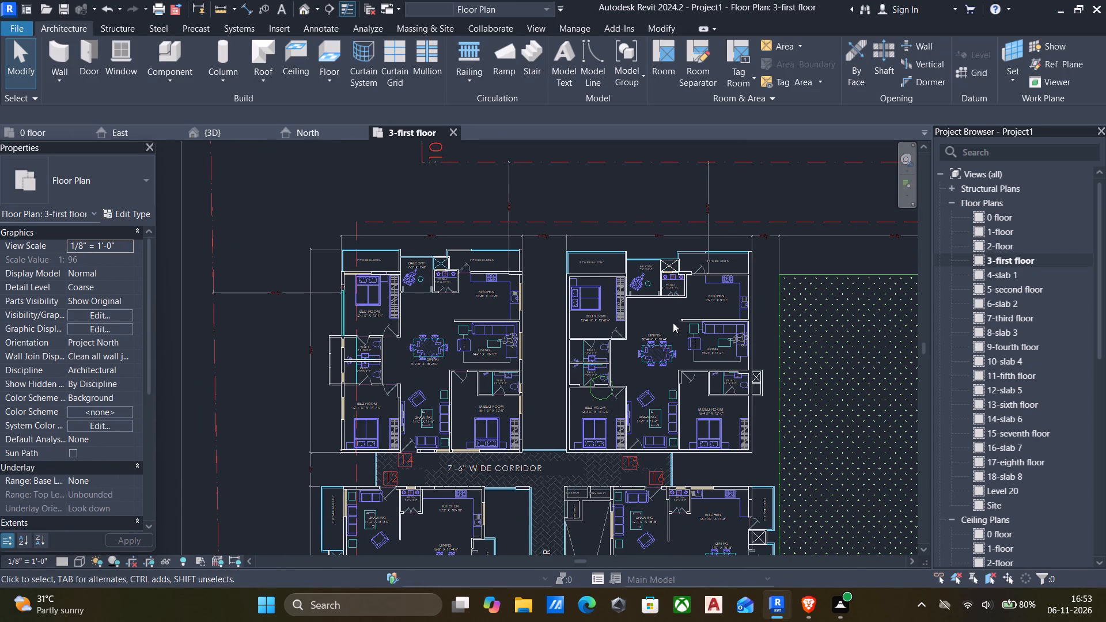
Inspect the unit by marker 15 for missing walls around its bedrooms, toilets, shafts, balconies and pooja.
scroll(668, 378, down, 2)
scroll(696, 439, up, 11)
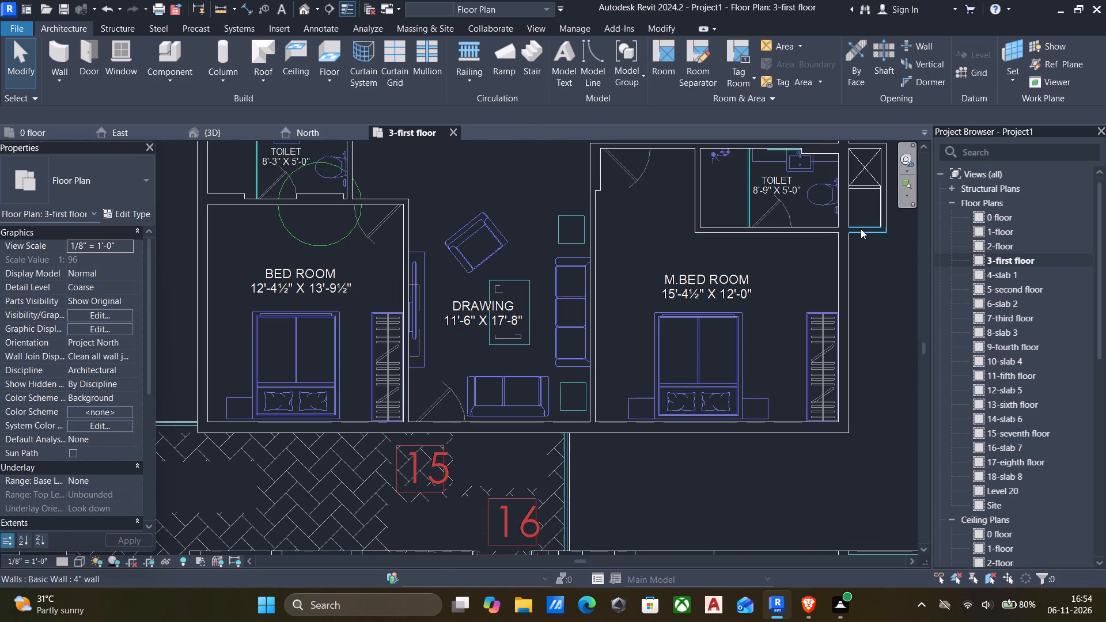
scroll(833, 229, down, 4)
scroll(840, 195, up, 4)
scroll(831, 199, down, 5)
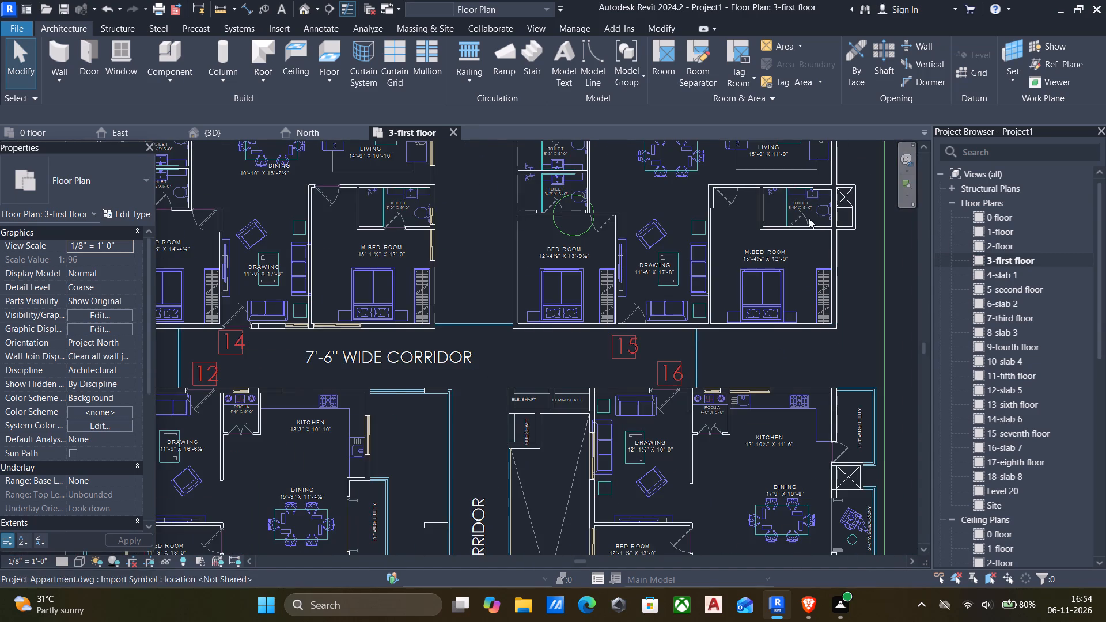
scroll(615, 225, up, 5)
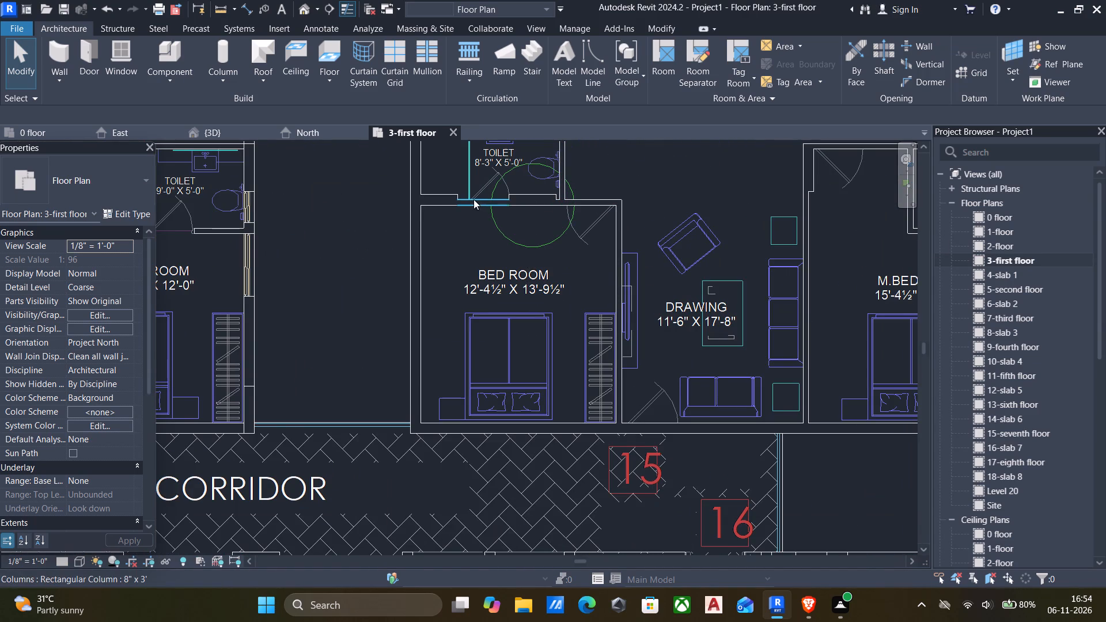
scroll(490, 211, down, 3)
middle_drag(500, 241, 529, 365)
scroll(573, 263, up, 1)
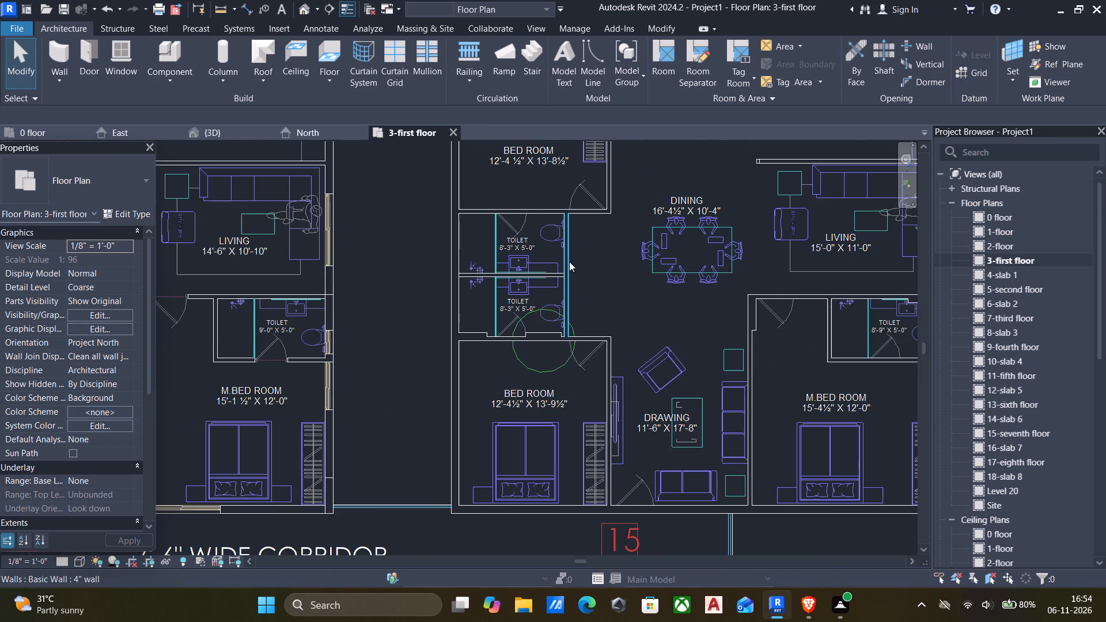
scroll(611, 231, down, 3)
middle_drag(610, 249, 590, 345)
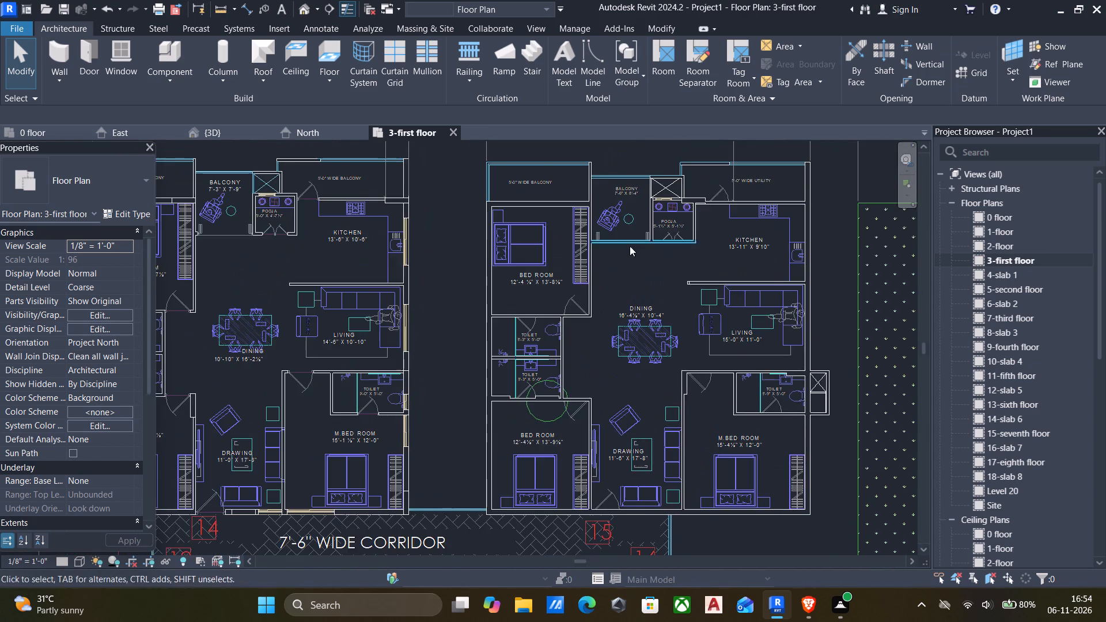
scroll(629, 234, up, 5)
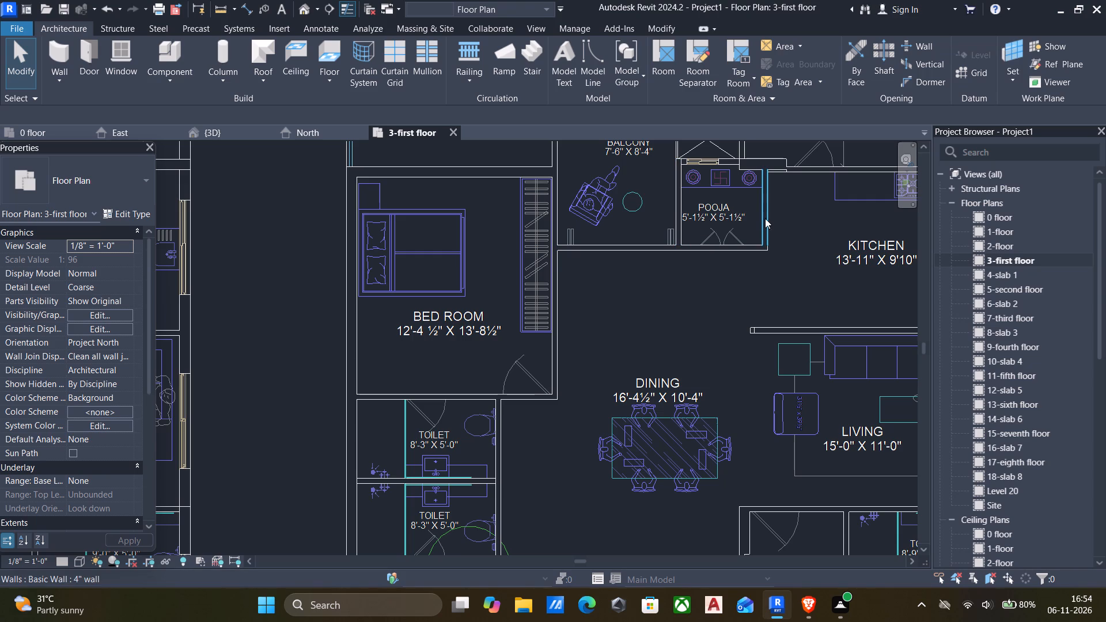
scroll(759, 221, down, 5)
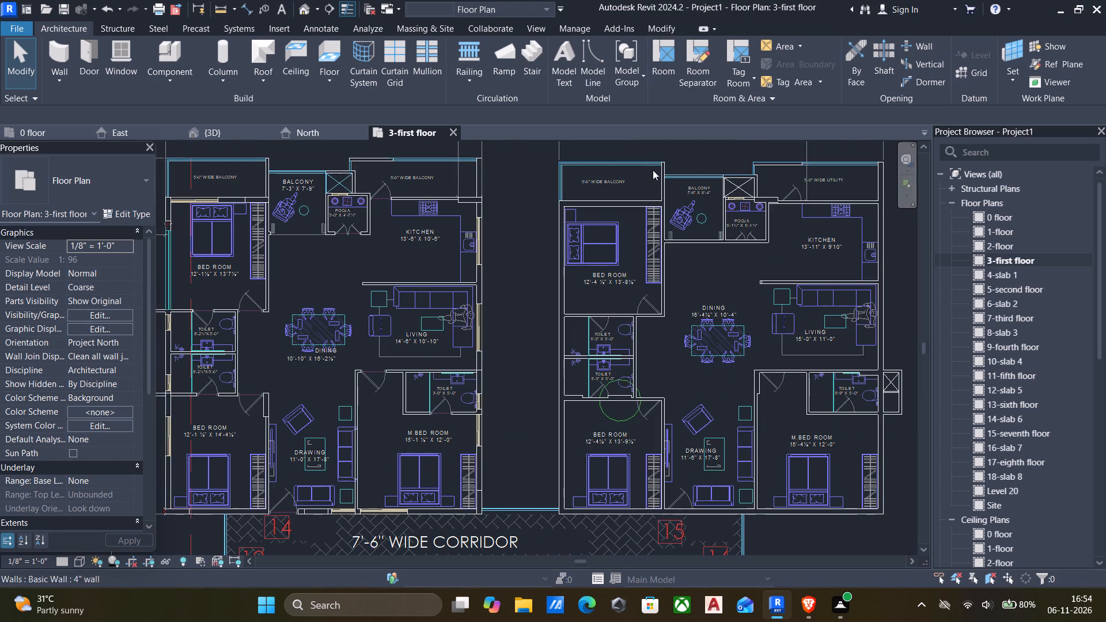
scroll(660, 185, up, 3)
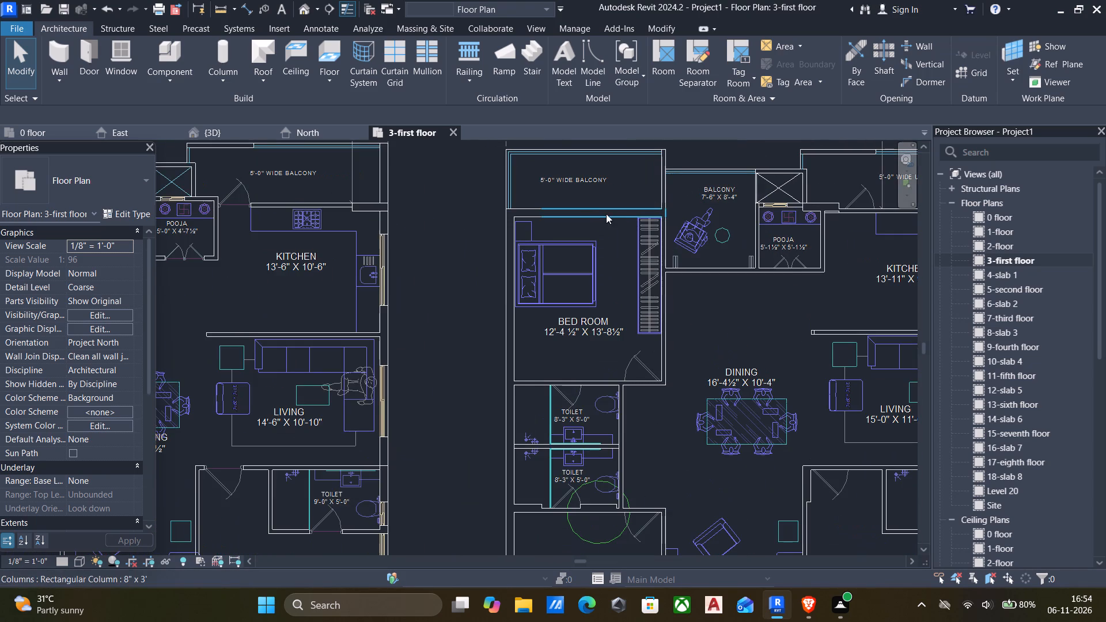
scroll(797, 169, up, 9)
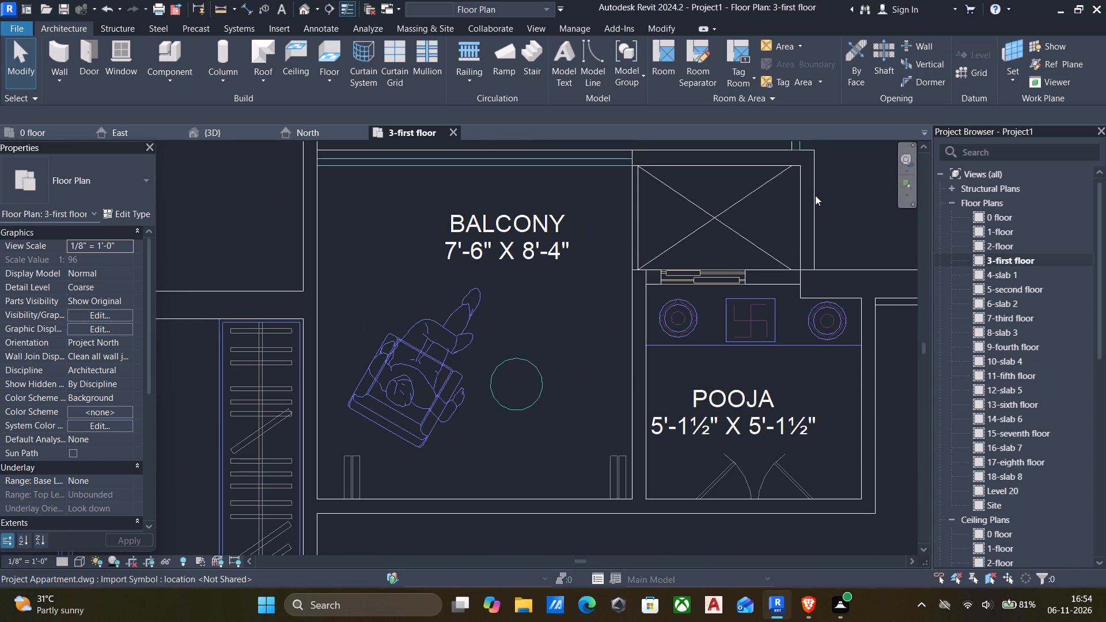
Measure the wall thicknesses on two sides of the crossed shaft above the 5'-1½" pooja with aligned dimensions.
key(d)
key(i)
scroll(805, 195, up, 4)
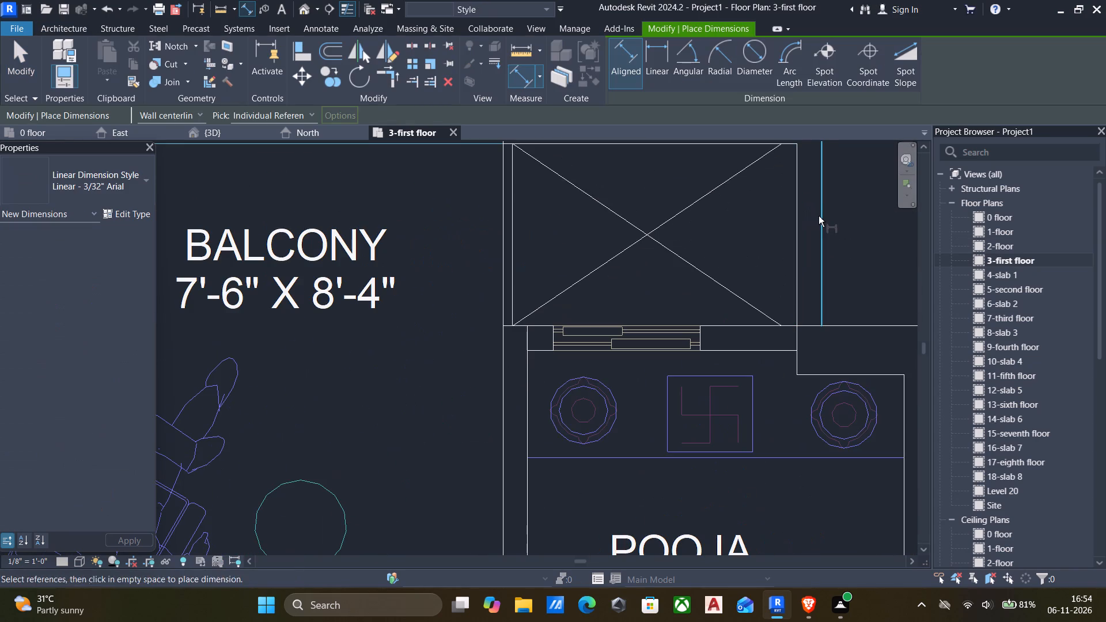
click(820, 218)
click(796, 223)
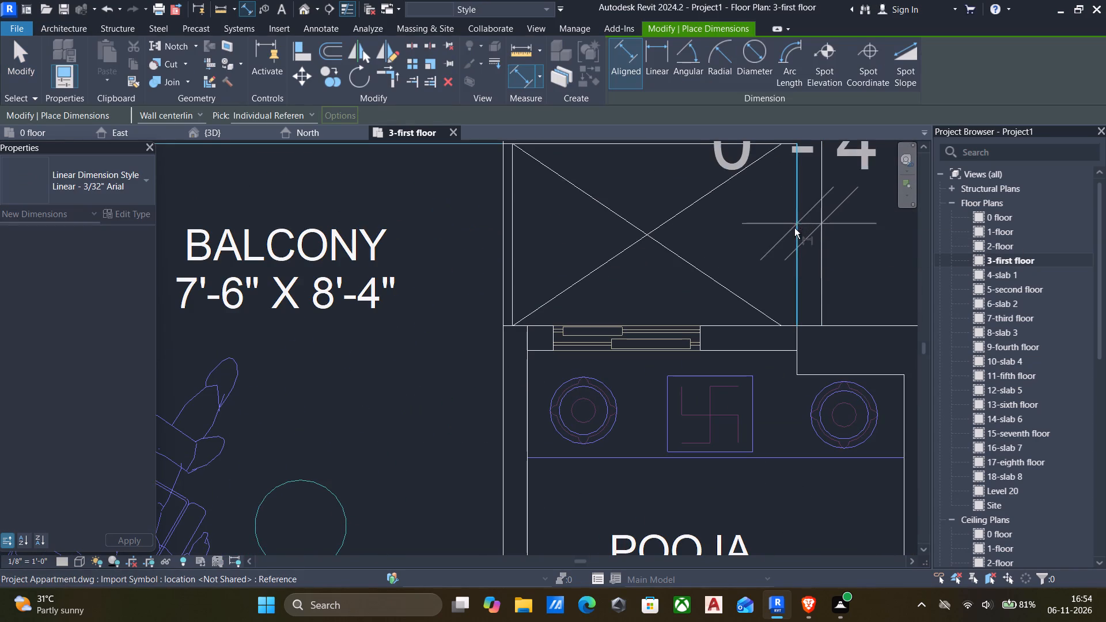
scroll(800, 266, down, 1)
key(Escape)
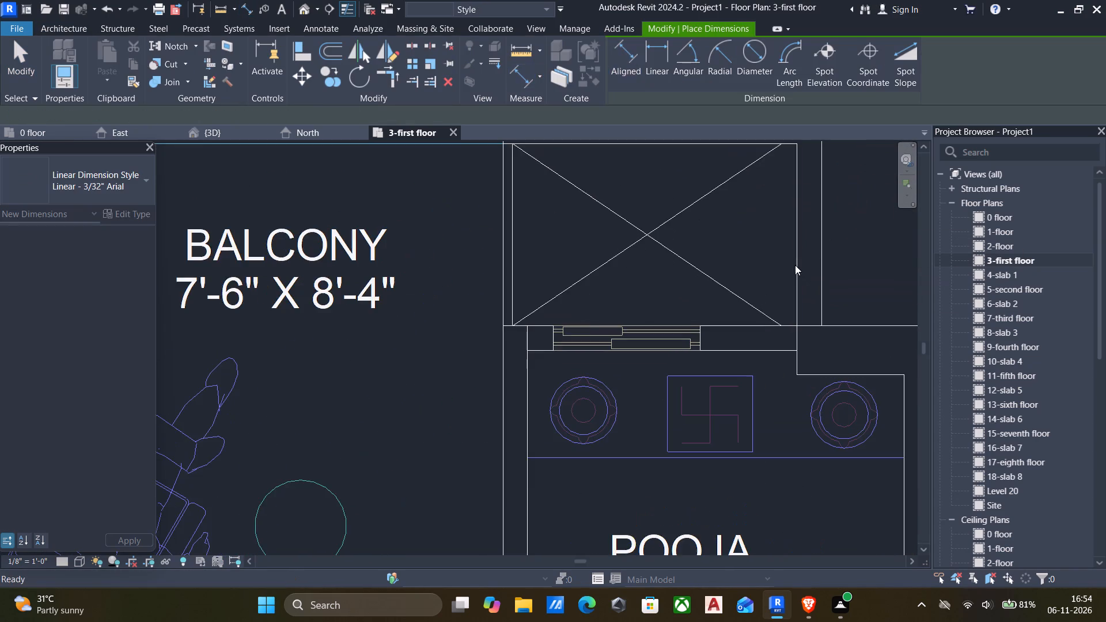
scroll(775, 219, down, 5)
click(730, 169)
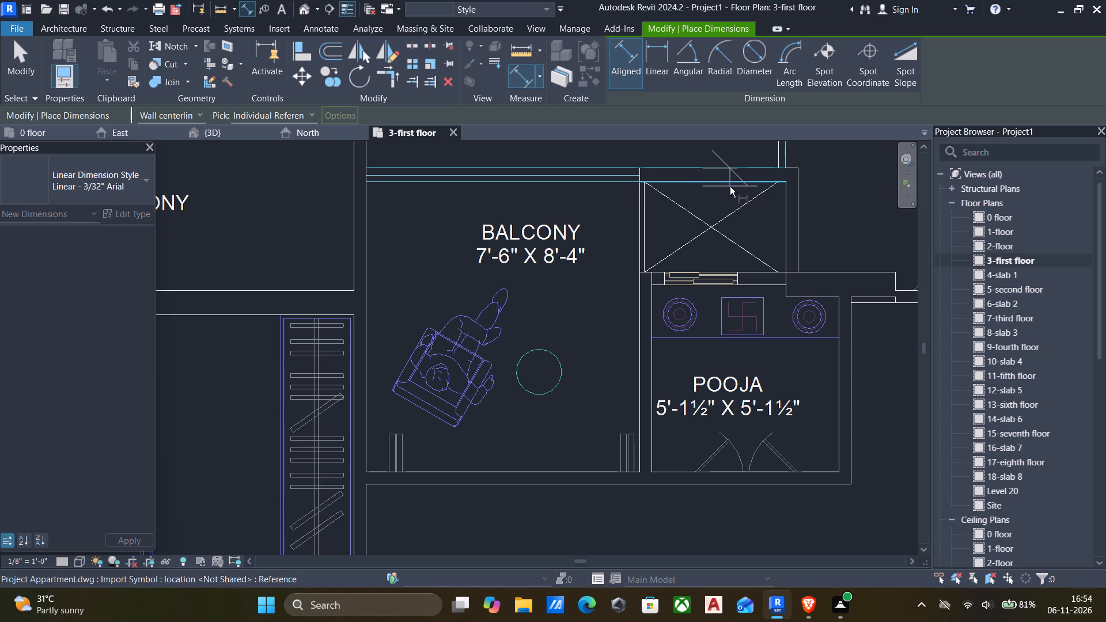
click(728, 184)
scroll(731, 211, down, 3)
key(Escape)
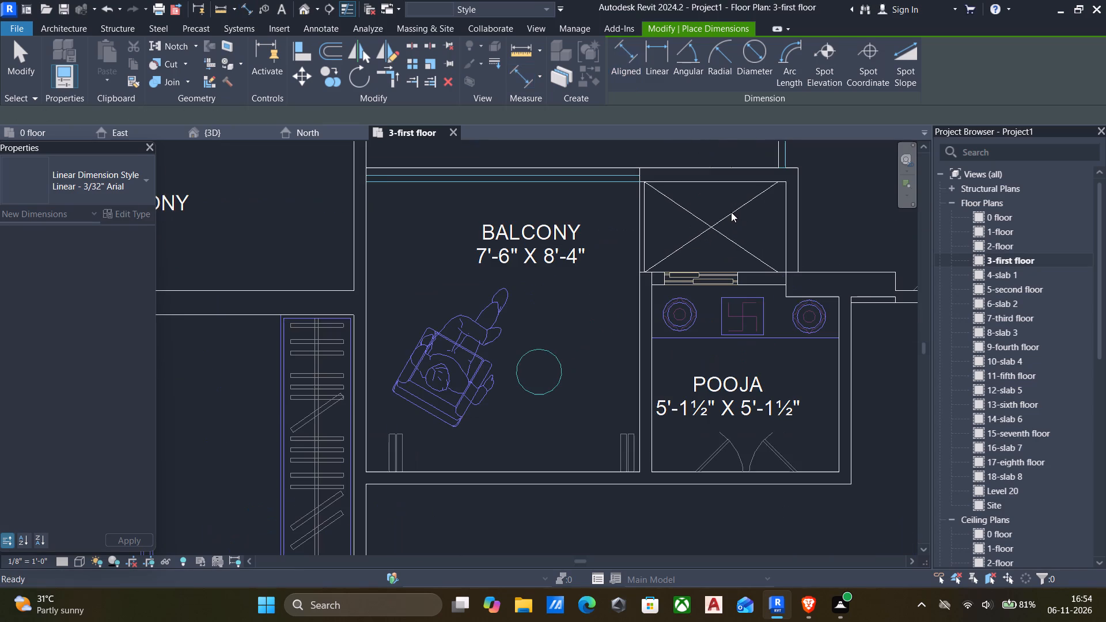
key(Escape)
Draw a 4.5" wall about 4'-4" long along the crossed shaft's outer side opposite the pooja, ending at the 7'-6" x 8'-4" balcony.
key(w)
key(a)
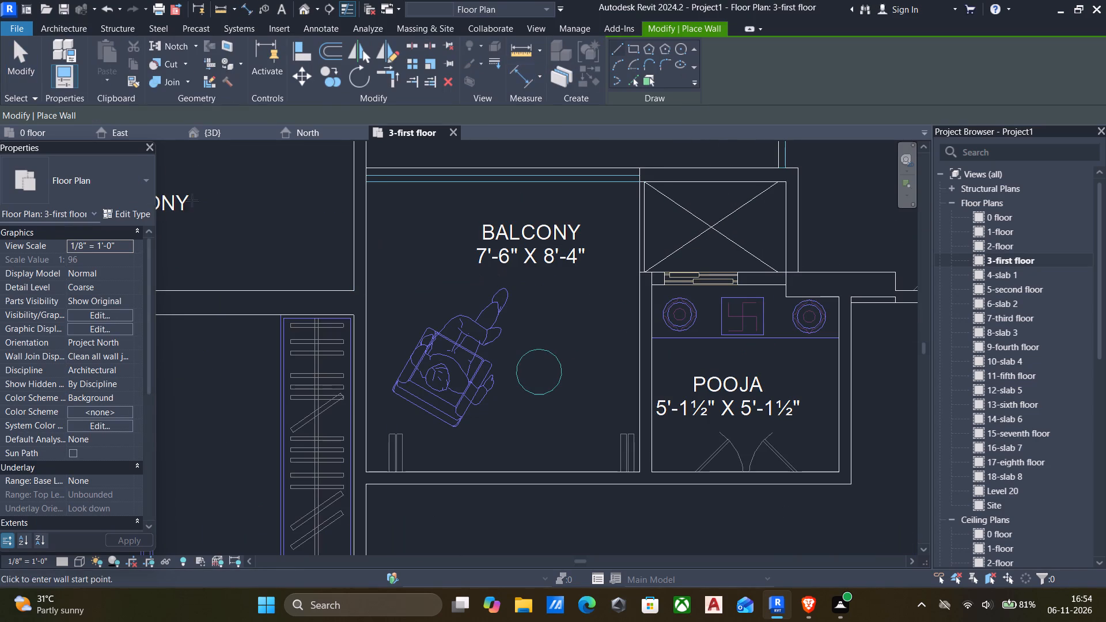
click(52, 181)
scroll(73, 245, up, 4)
click(35, 285)
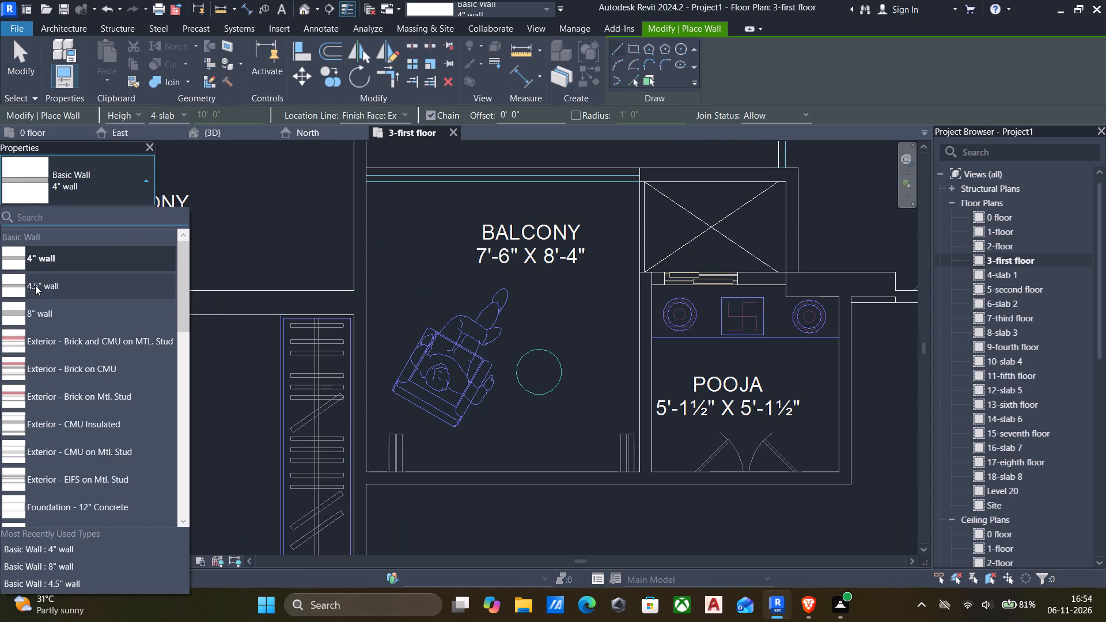
scroll(805, 158, up, 1)
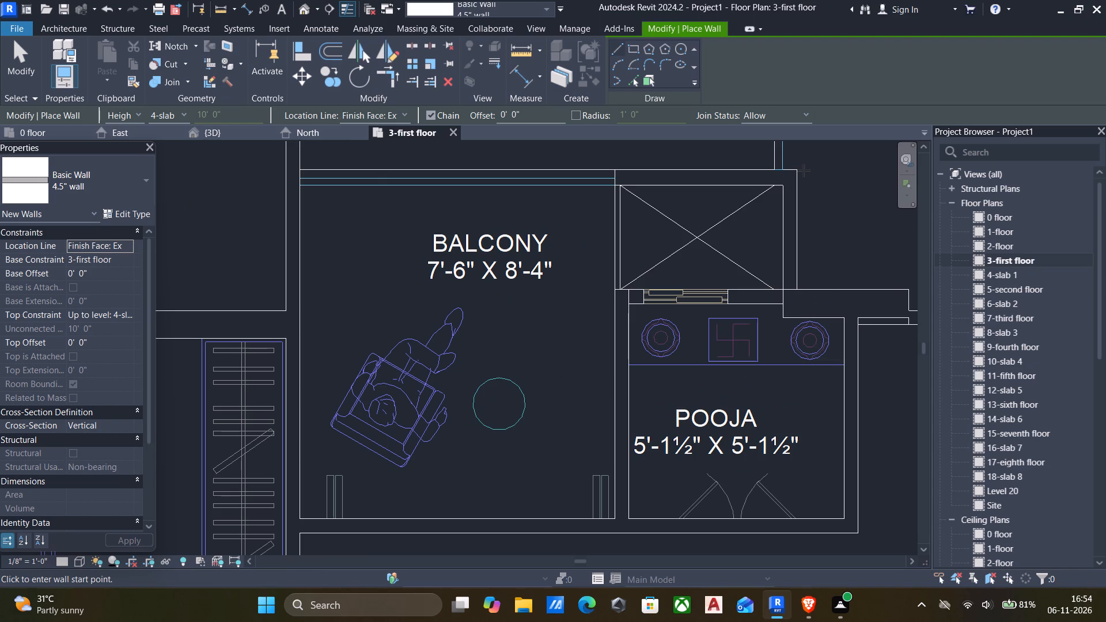
click(795, 173)
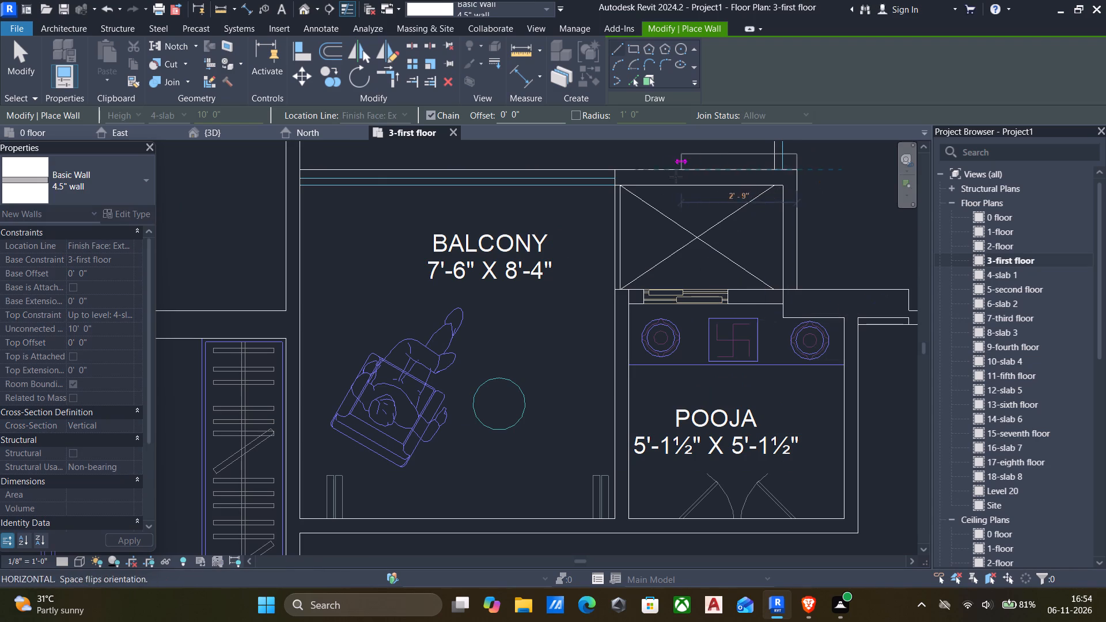
key(space)
scroll(649, 175, up, 5)
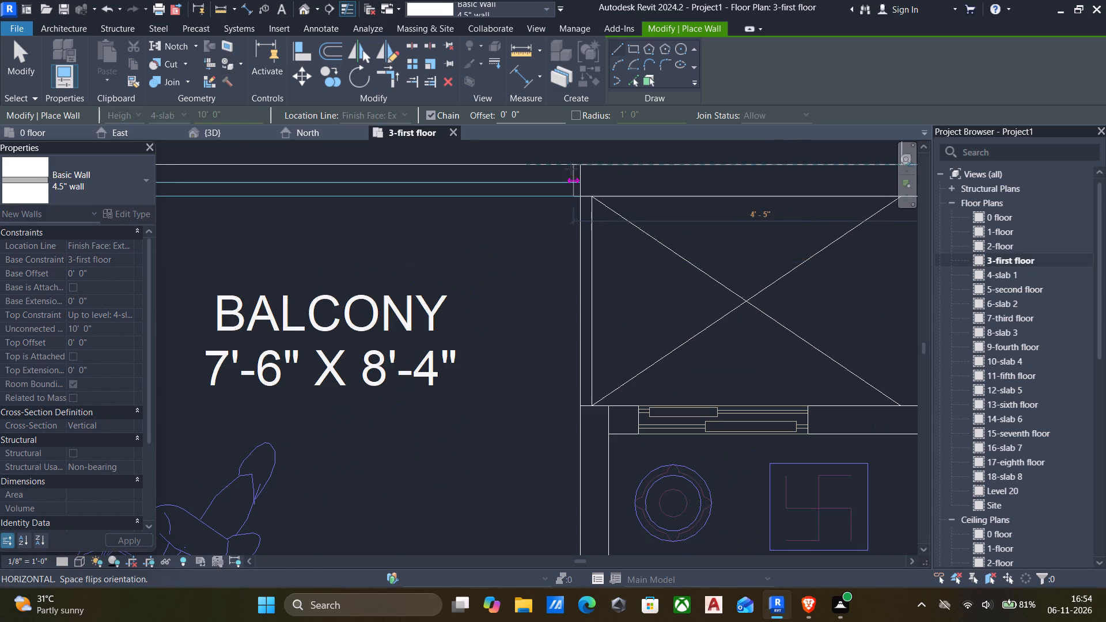
click(582, 168)
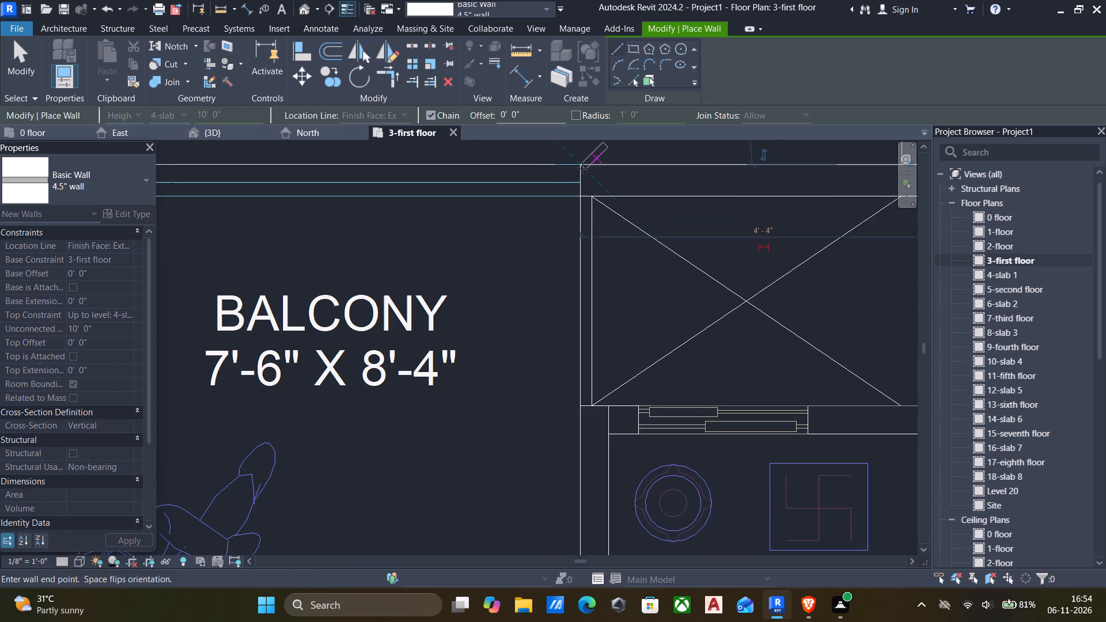
key(Escape)
key(Escape)
click(633, 194)
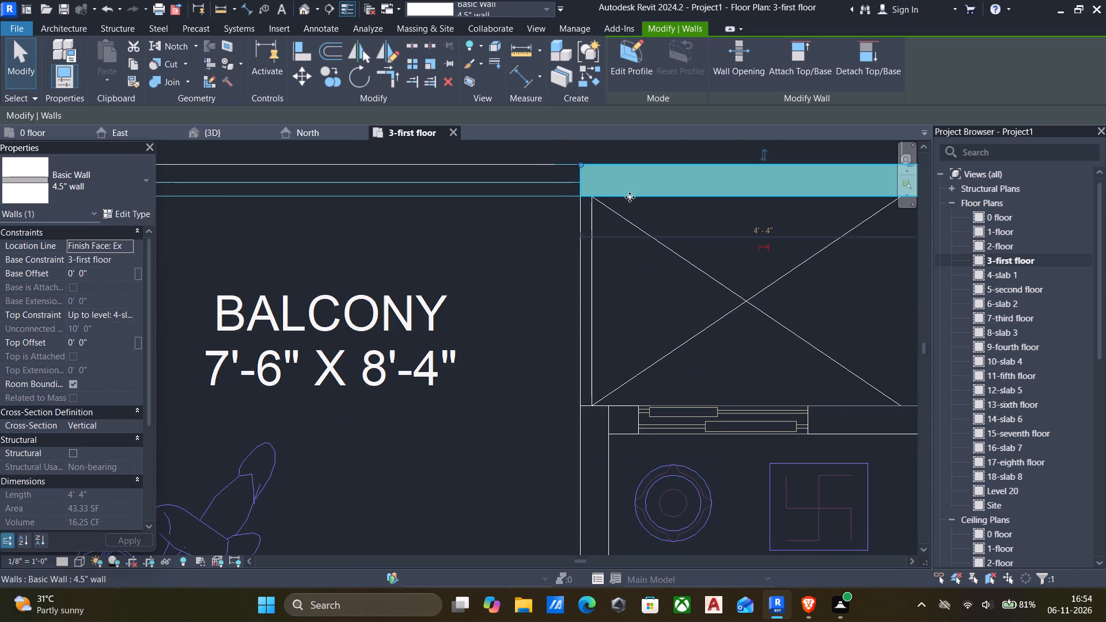
scroll(628, 199, down, 6)
key(Escape)
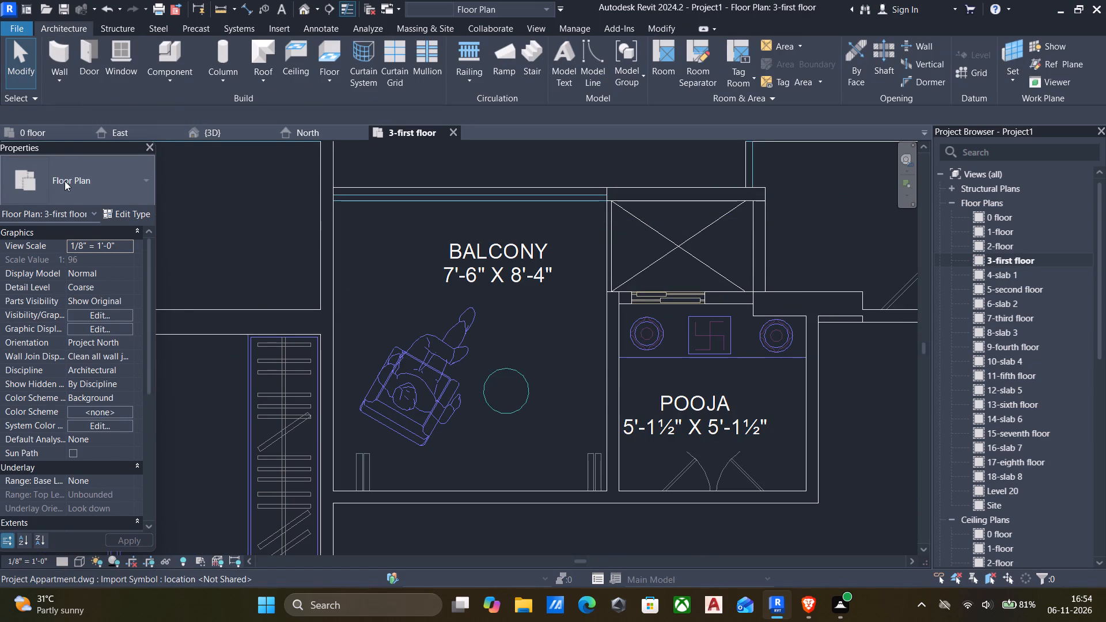
Draw a 4" wall along the crossed shaft's utility side, from the new 4.5" wall down to the wall by the pooja.
text(wa)
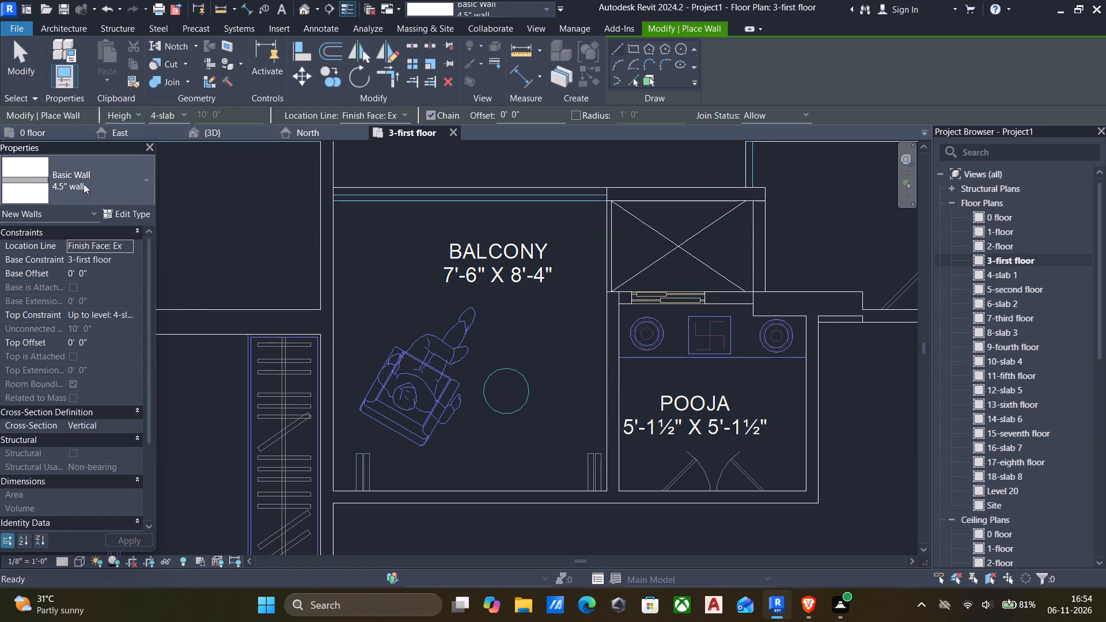
click(84, 184)
scroll(57, 274, up, 6)
click(50, 257)
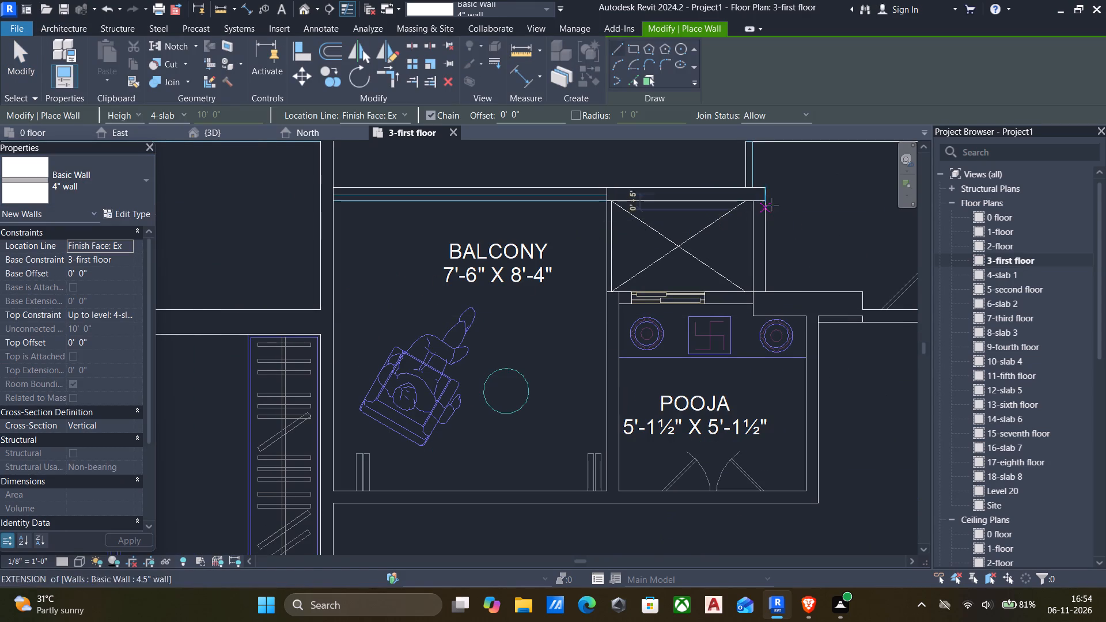
scroll(774, 200, up, 4)
click(757, 203)
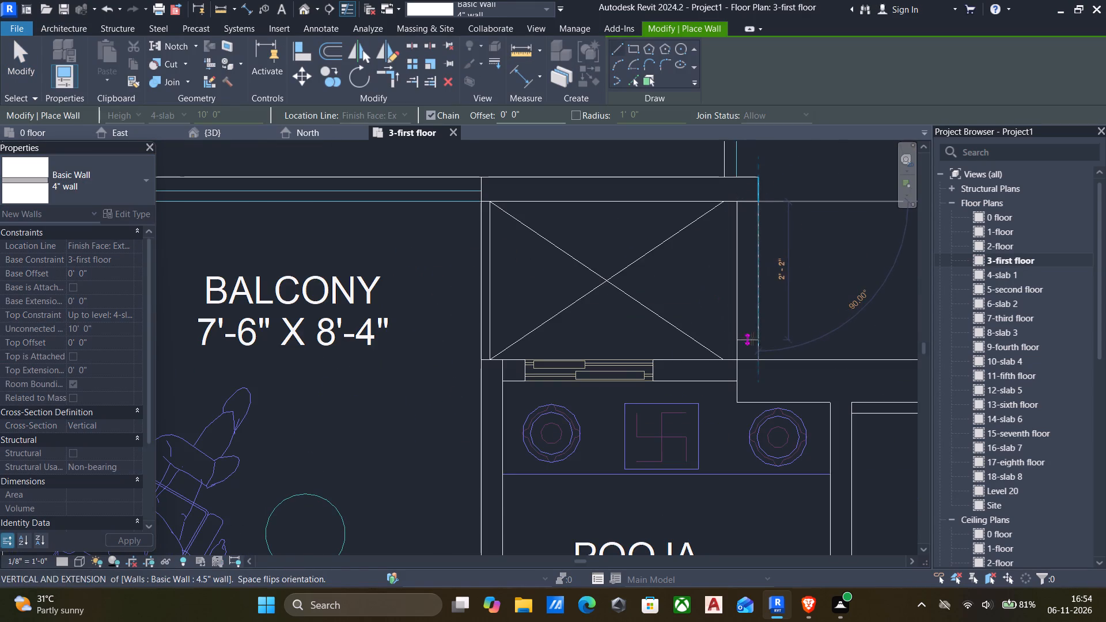
click(762, 356)
key(Escape)
key(Escape)
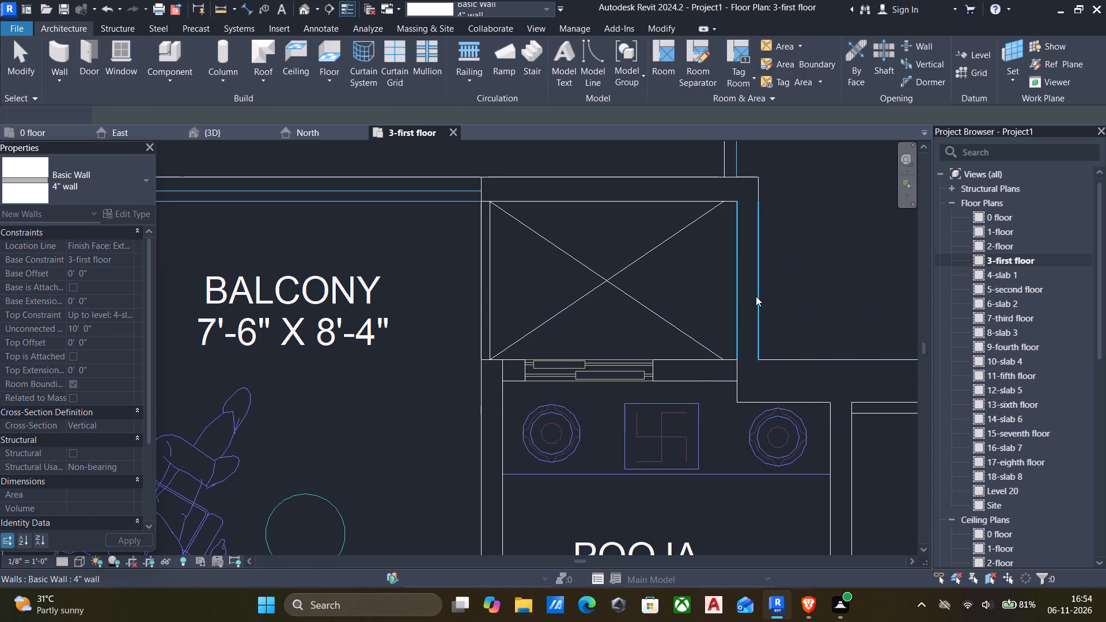
click(754, 294)
key(Escape)
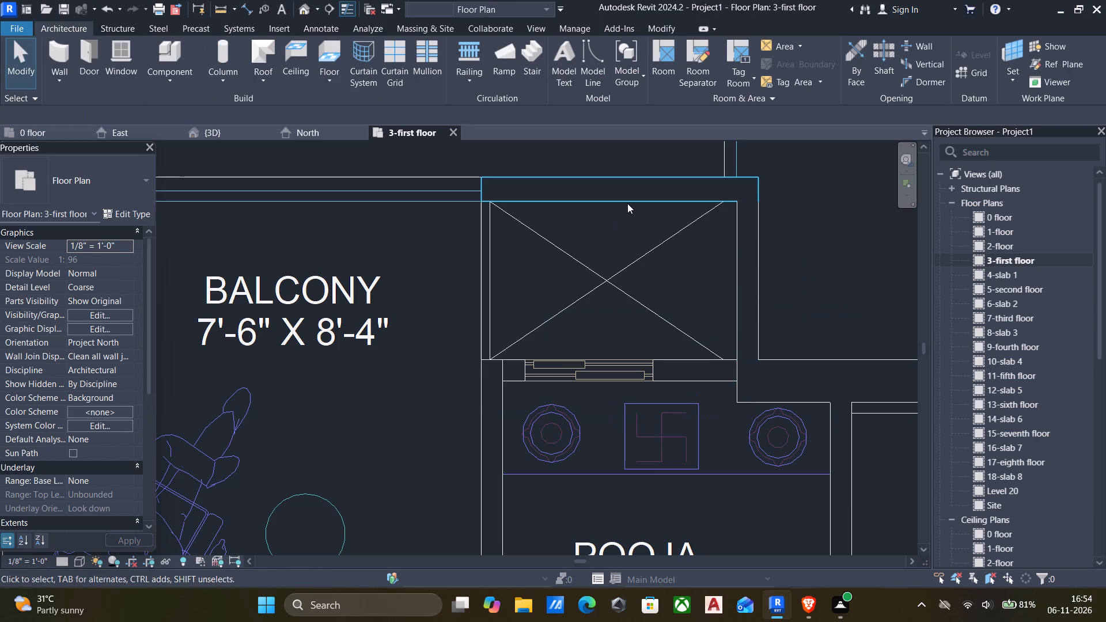
click(627, 203)
key(Escape)
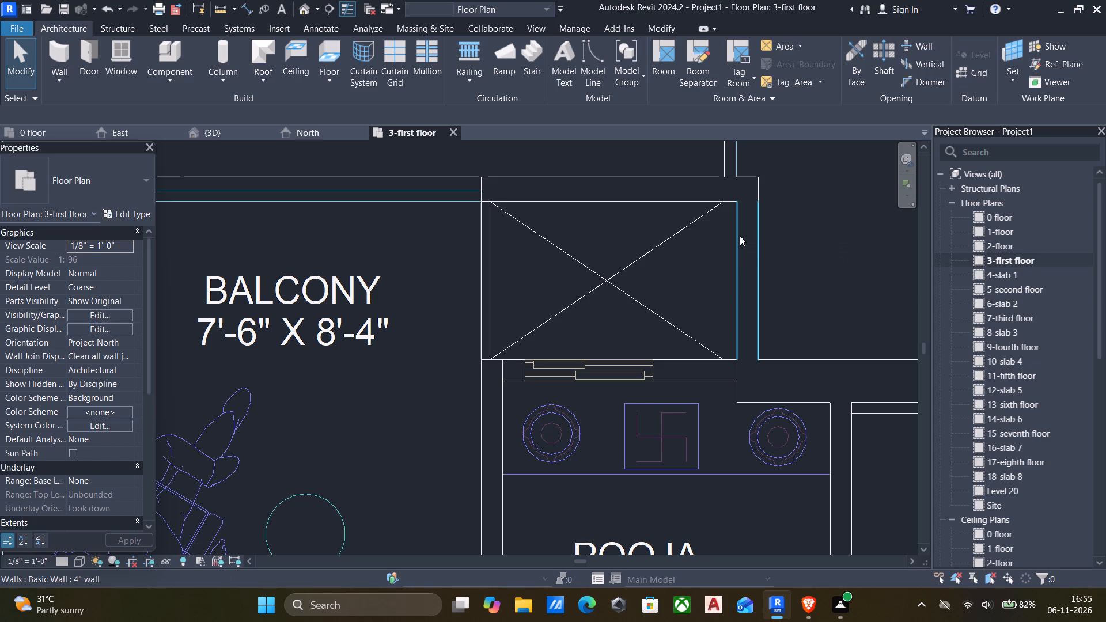
Align the free end of the wall between the 13'-11" x 9'10" kitchen and the living room with its CAD end line.
scroll(594, 230, down, 4)
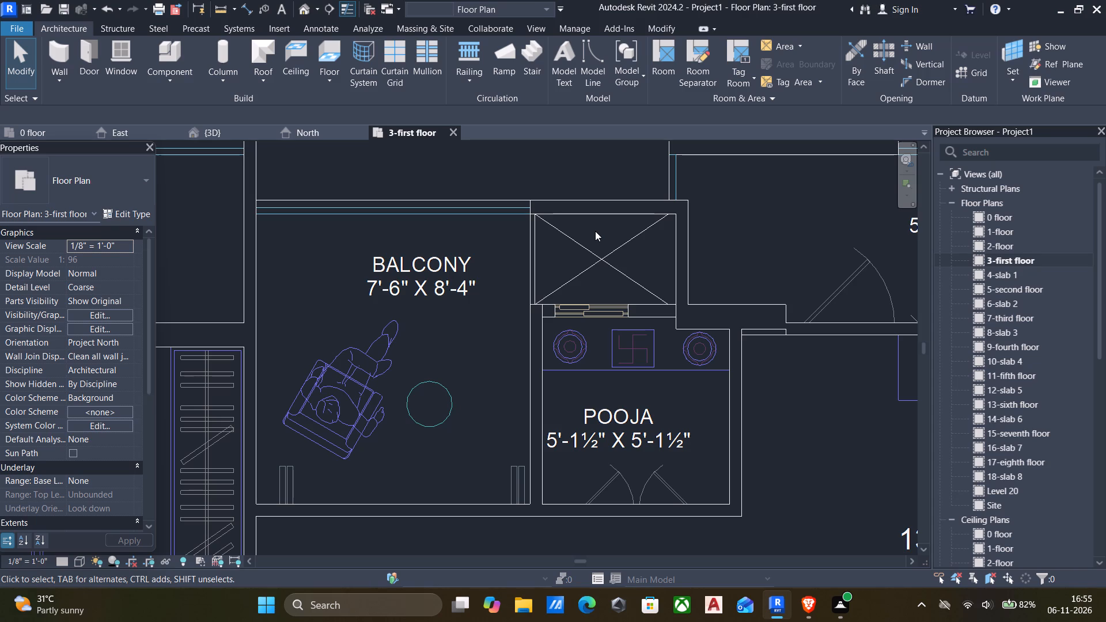
scroll(491, 267, down, 7)
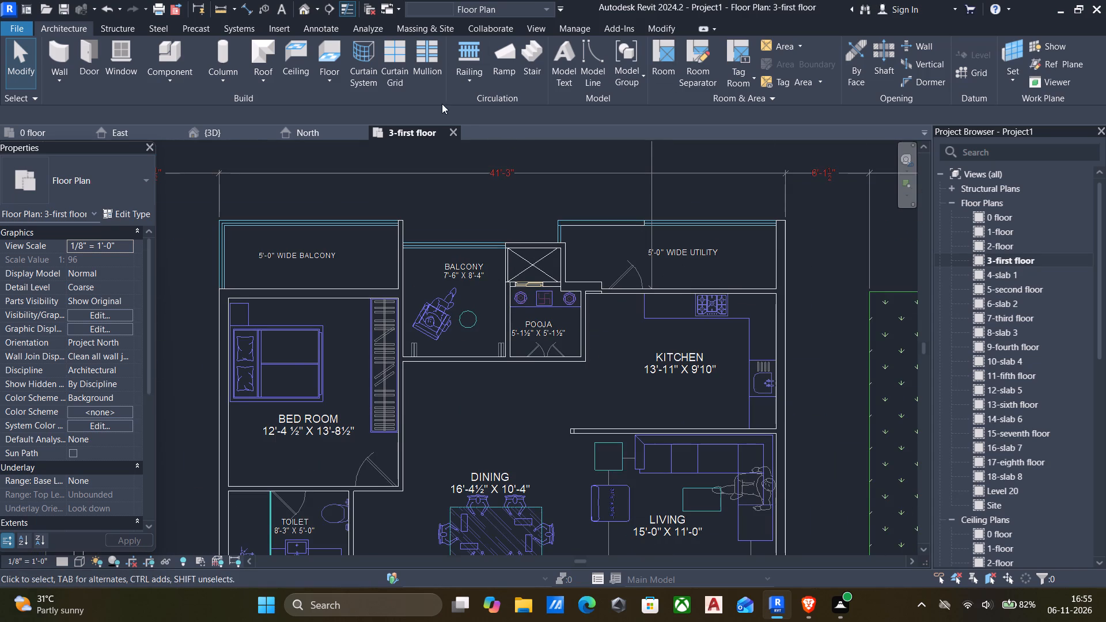
scroll(558, 286, down, 3)
scroll(592, 396, down, 1)
scroll(582, 386, up, 10)
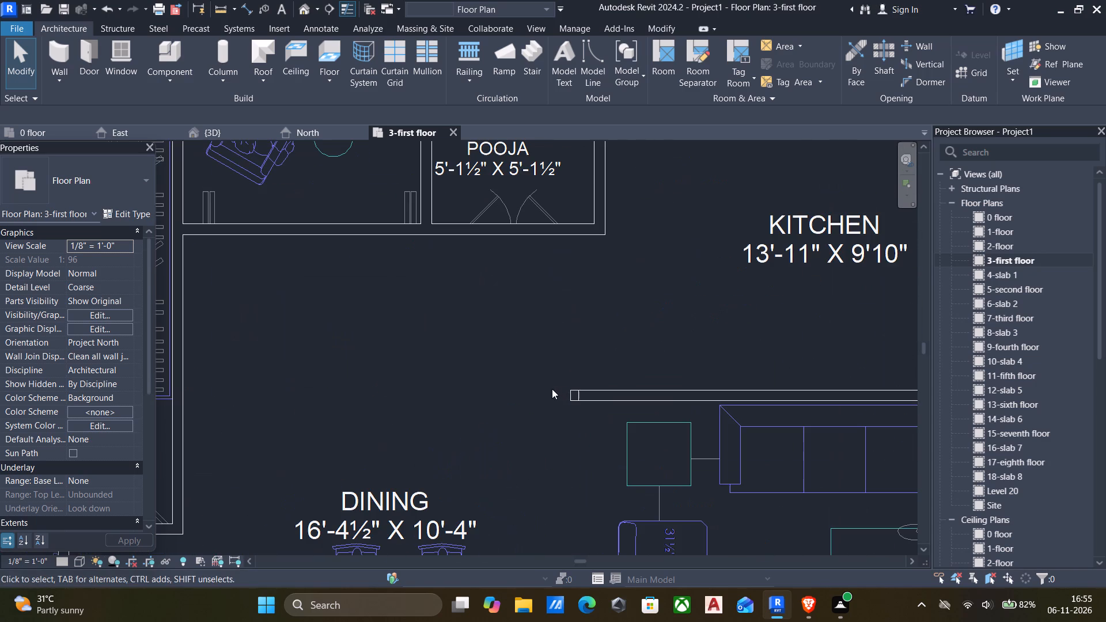
text(al)
scroll(548, 402, up, 11)
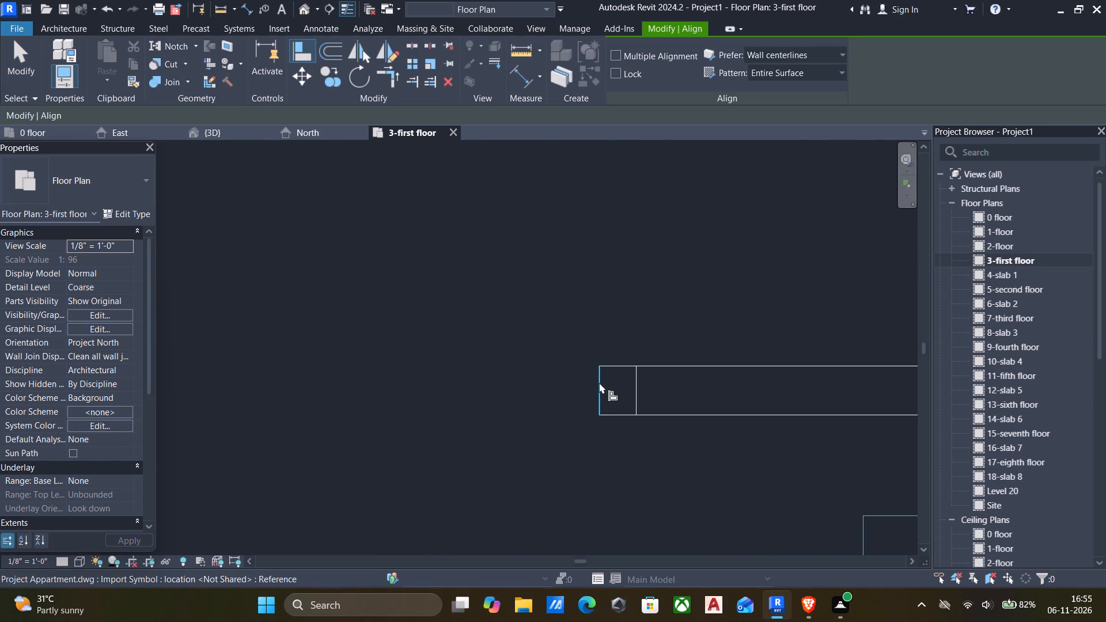
click(599, 382)
click(628, 393)
click(594, 390)
click(632, 396)
scroll(607, 384, down, 6)
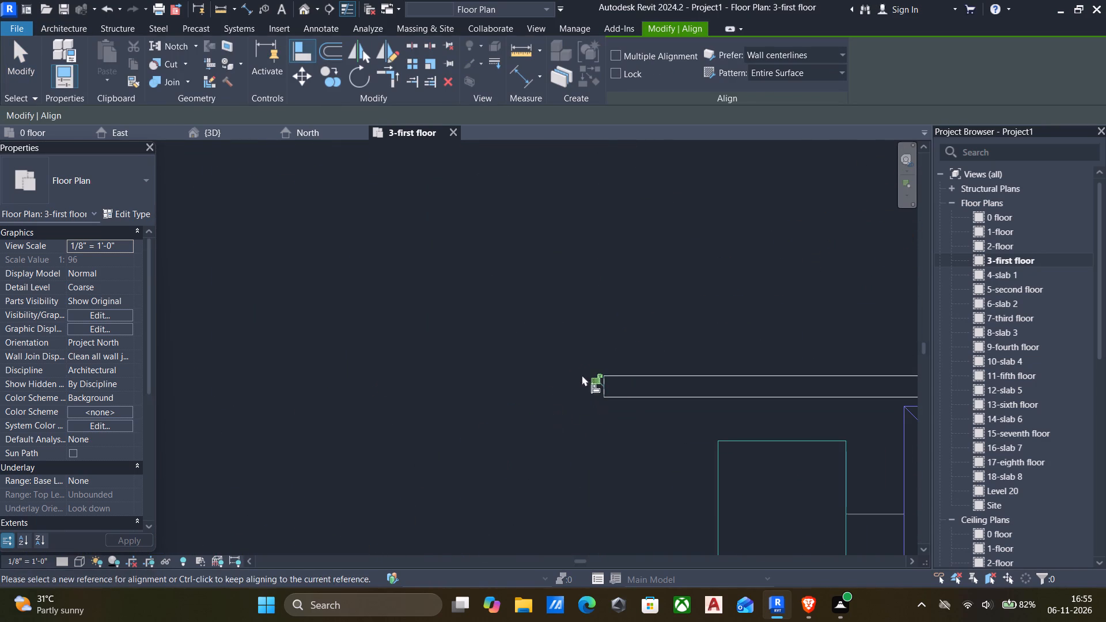
Open the default 3D view and set its visual style to Shaded.
click(305, 13)
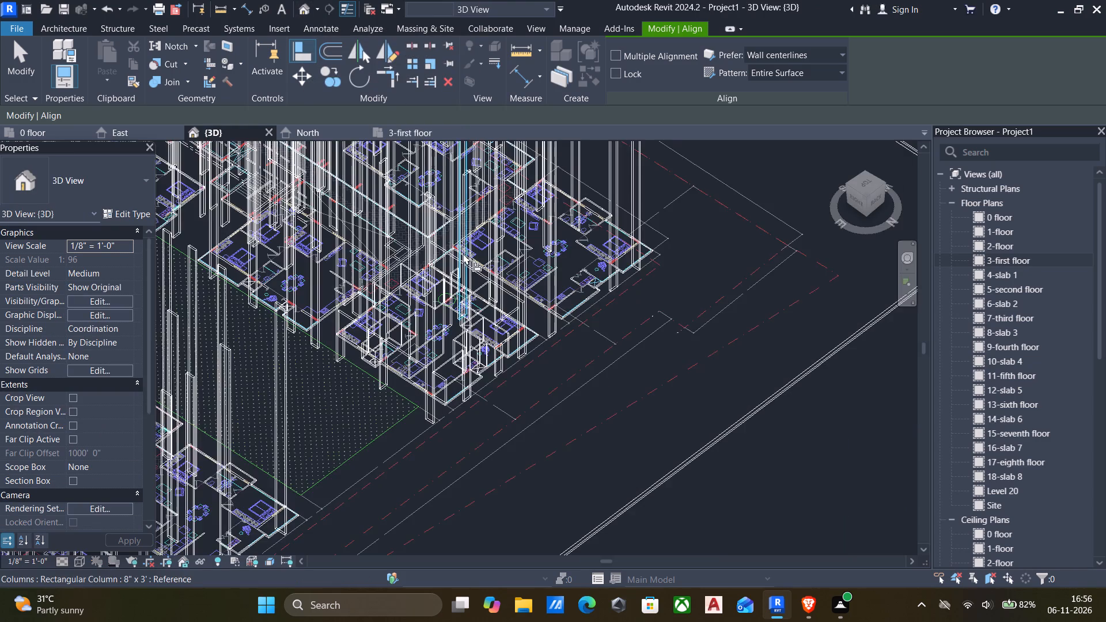
scroll(464, 259, down, 3)
key(Escape)
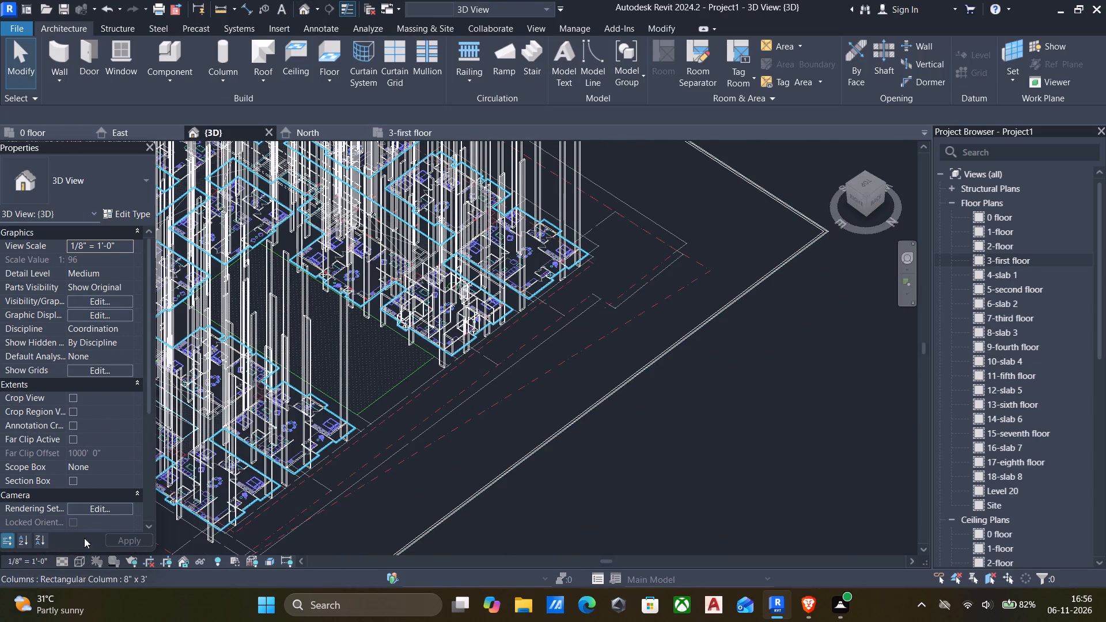
click(75, 559)
click(85, 501)
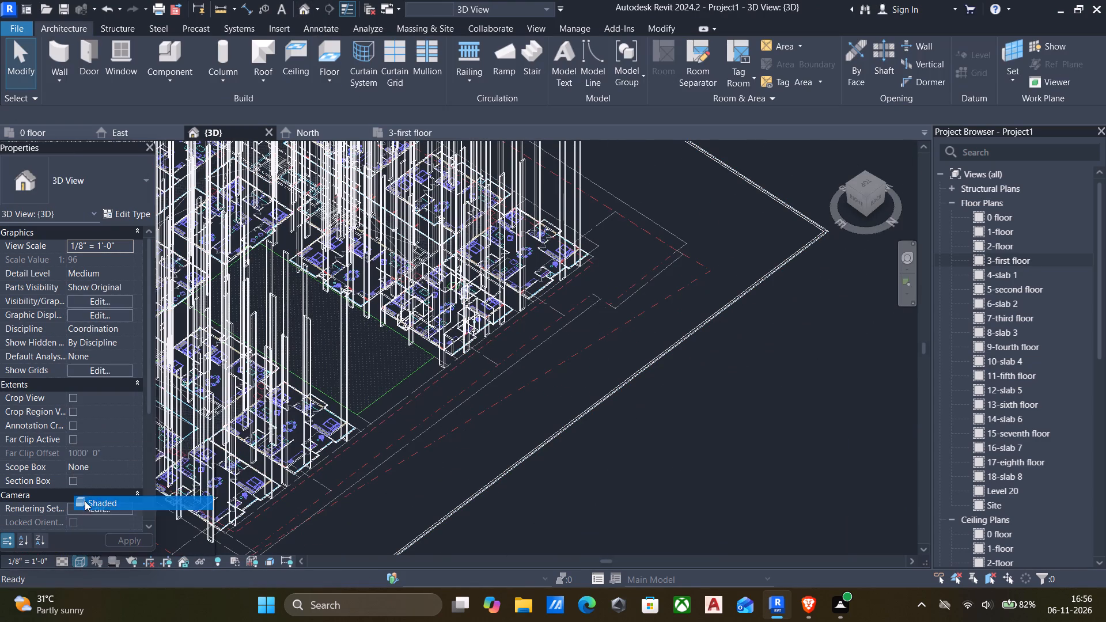
Examine the finished first-floor unit's walls, balconies and shafts in the shaded 3D view from several outer sides.
scroll(448, 462, down, 6)
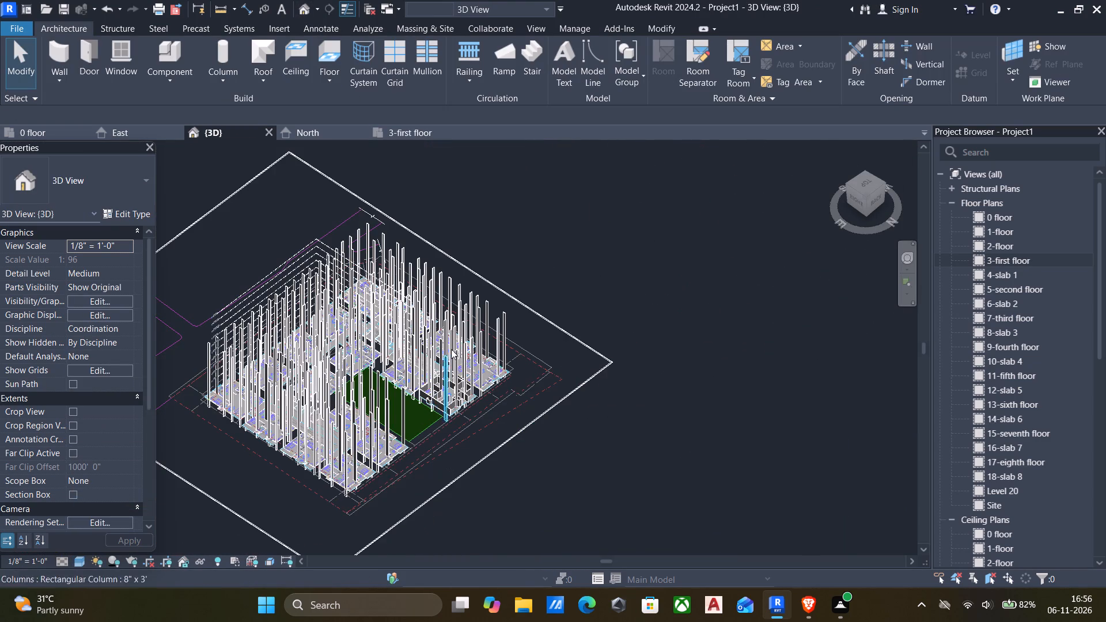
scroll(419, 307, up, 5)
scroll(302, 328, up, 4)
scroll(522, 374, down, 9)
scroll(585, 457, up, 11)
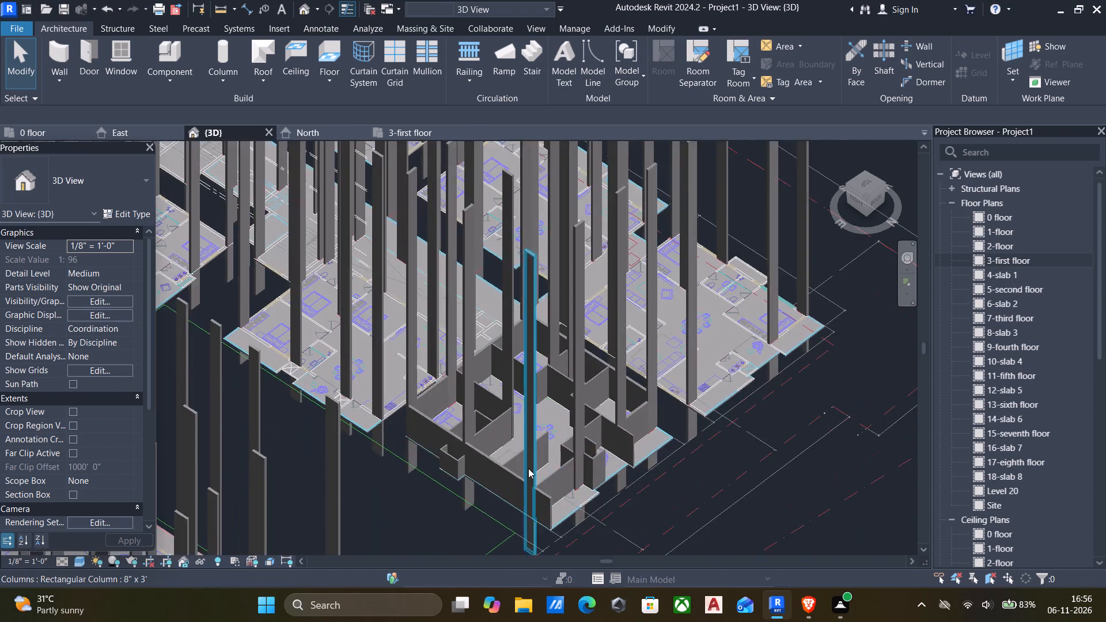
scroll(520, 469, down, 2)
shift+middle_drag(529, 458, 516, 416)
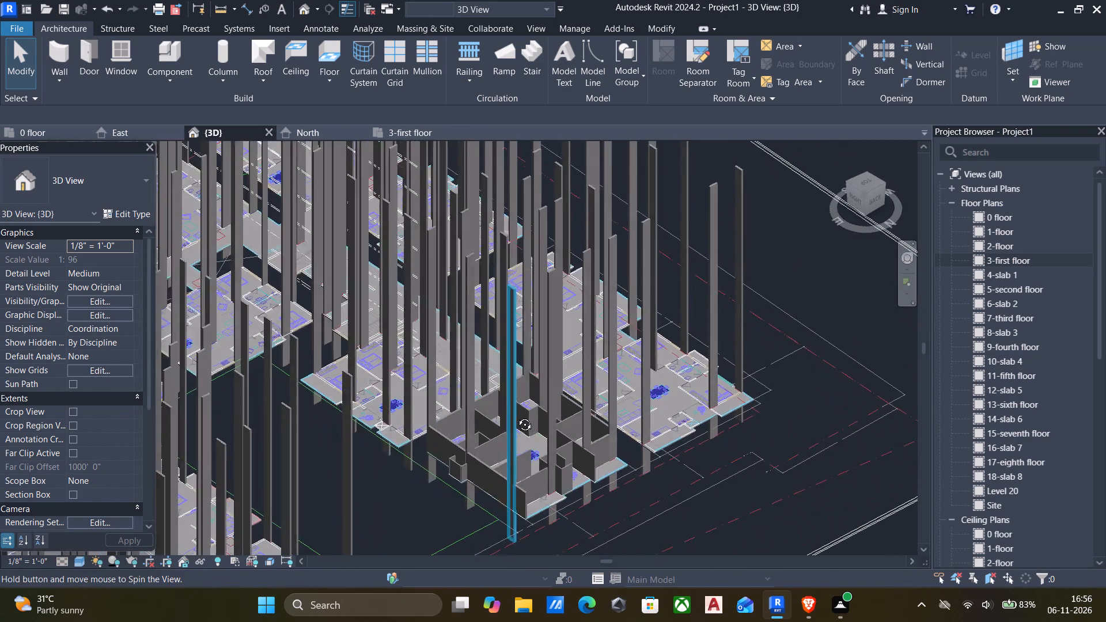
shift+middle_drag(516, 416, 516, 414)
middle_drag(519, 450, 537, 407)
shift+middle_drag(558, 428, 521, 407)
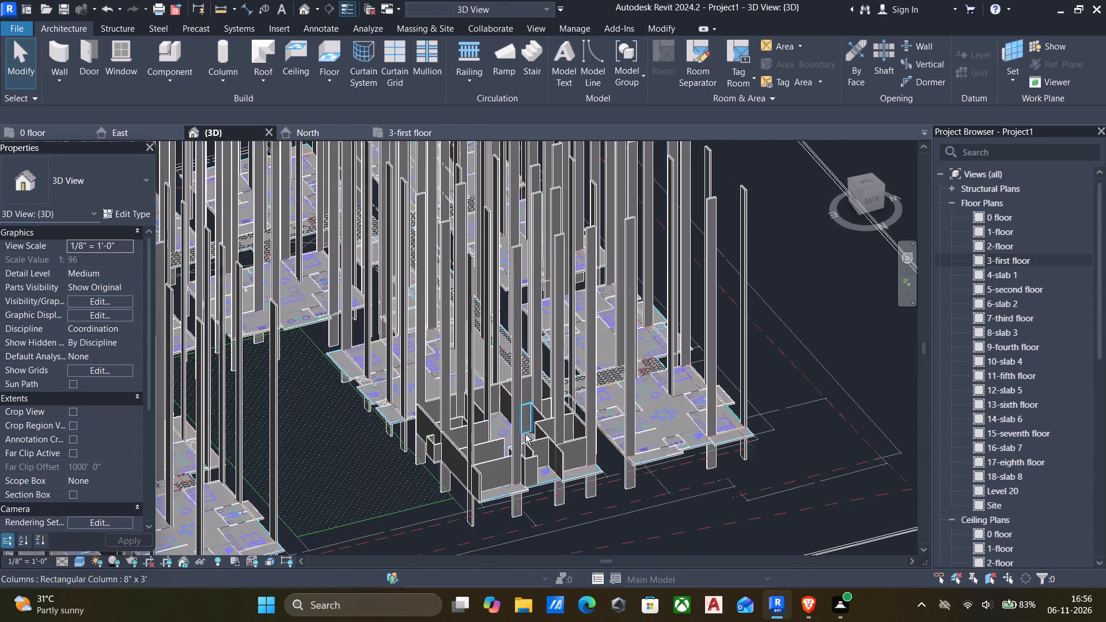
scroll(556, 493, up, 6)
scroll(557, 498, down, 6)
scroll(532, 502, up, 6)
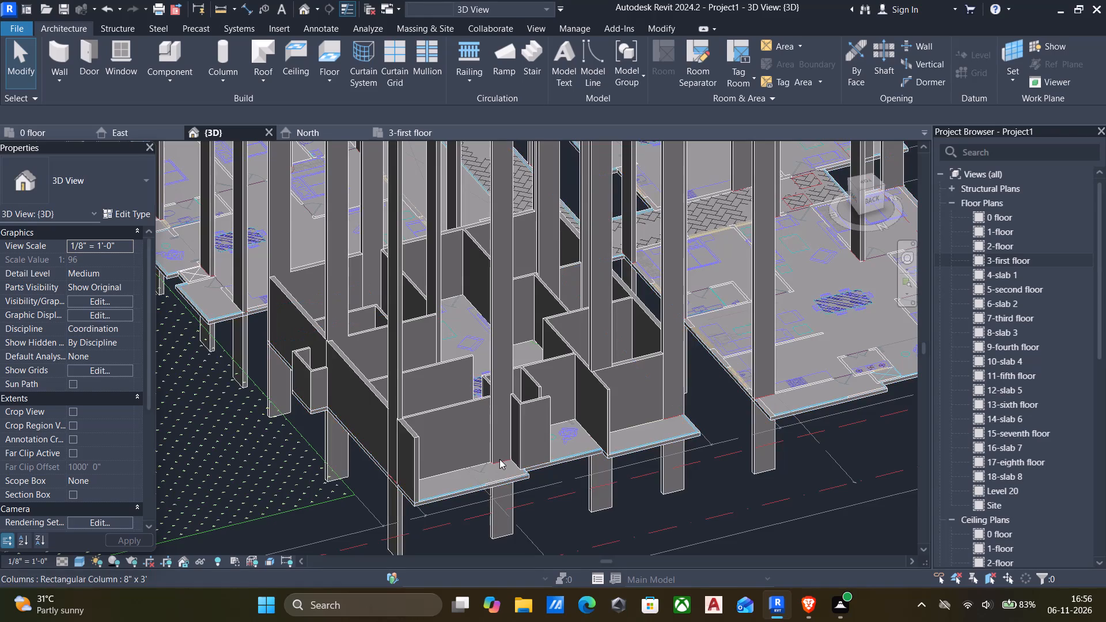
scroll(499, 459, up, 5)
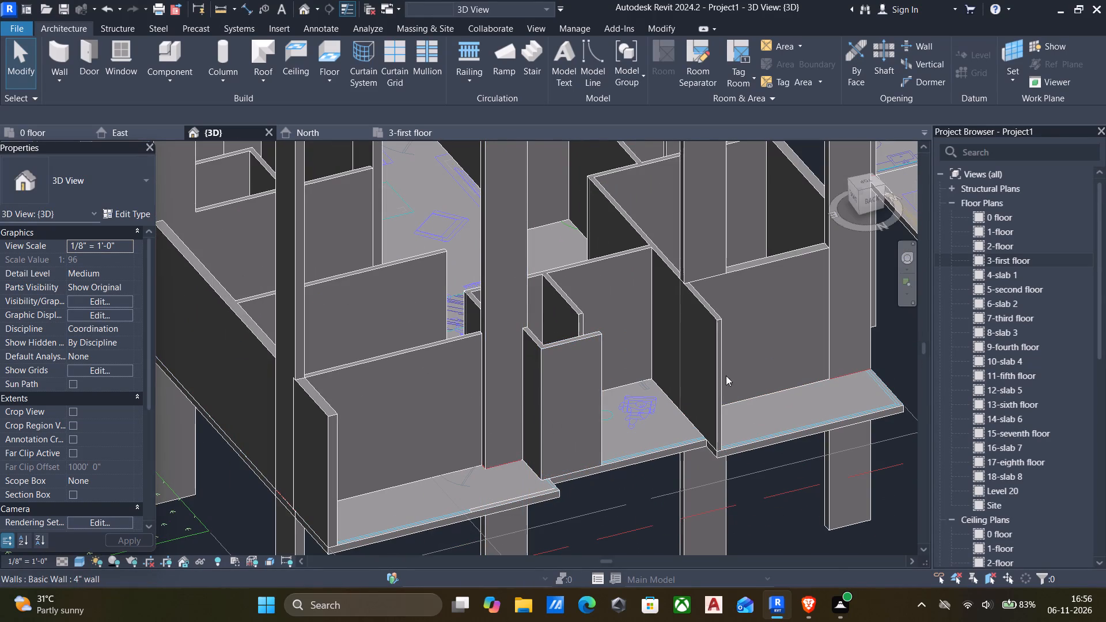
scroll(537, 412, down, 6)
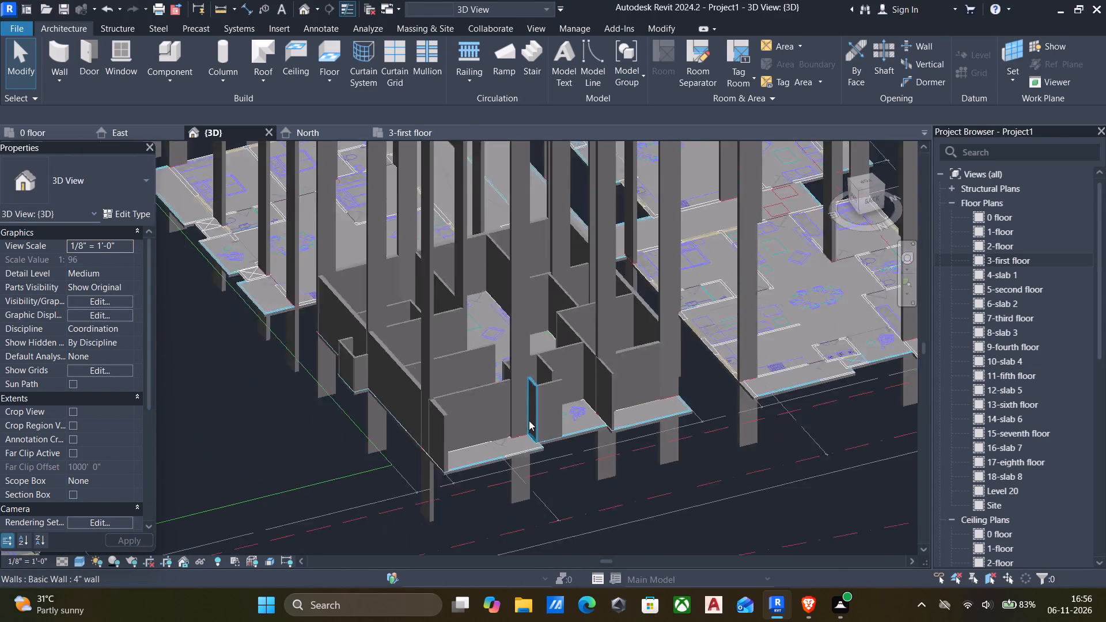
scroll(529, 420, down, 2)
shift+middle_drag(521, 424, 536, 575)
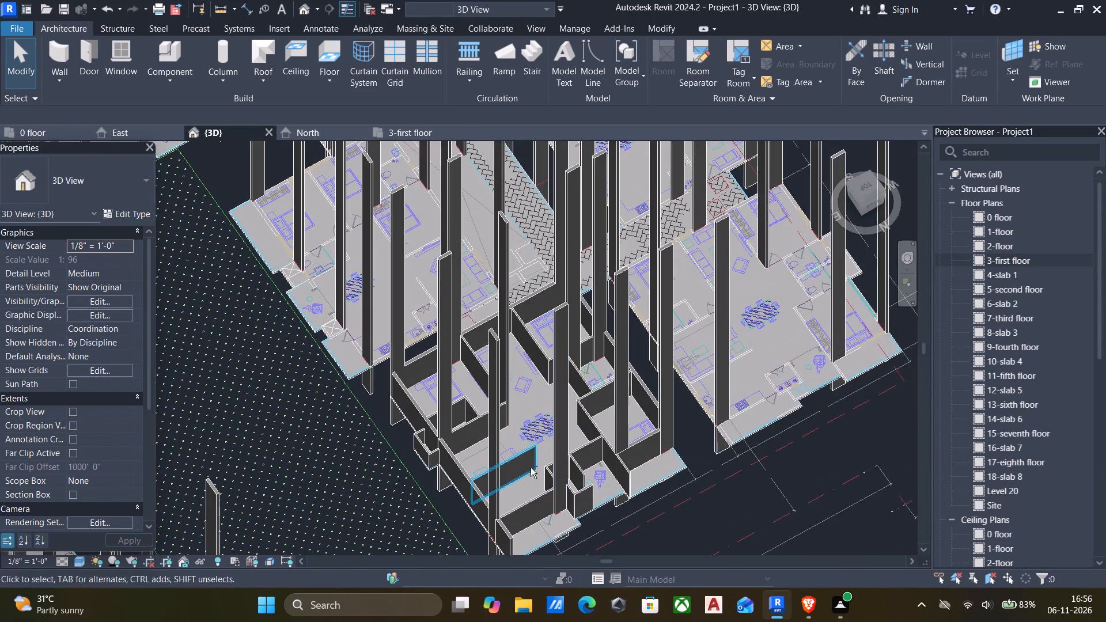
shift+middle_drag(572, 454, 673, 441)
shift+middle_drag(673, 441, 639, 399)
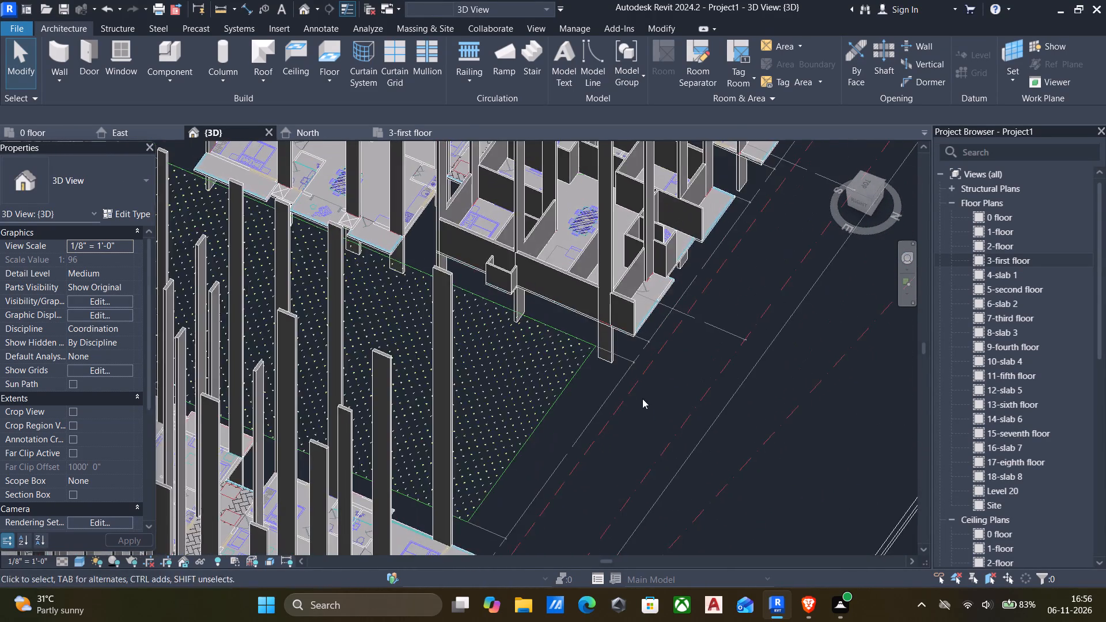
middle_drag(632, 384, 598, 499)
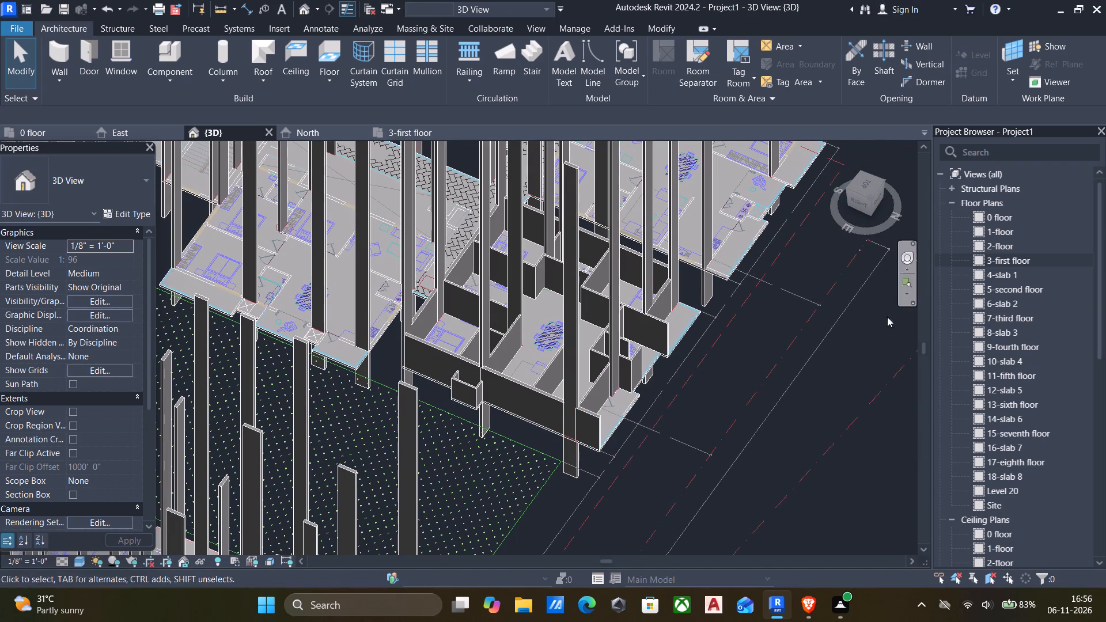
Inspect the unit's bedroom, living and dining walls from above in 3D, using the SteeringWheels Pan and Orbit tools.
click(908, 256)
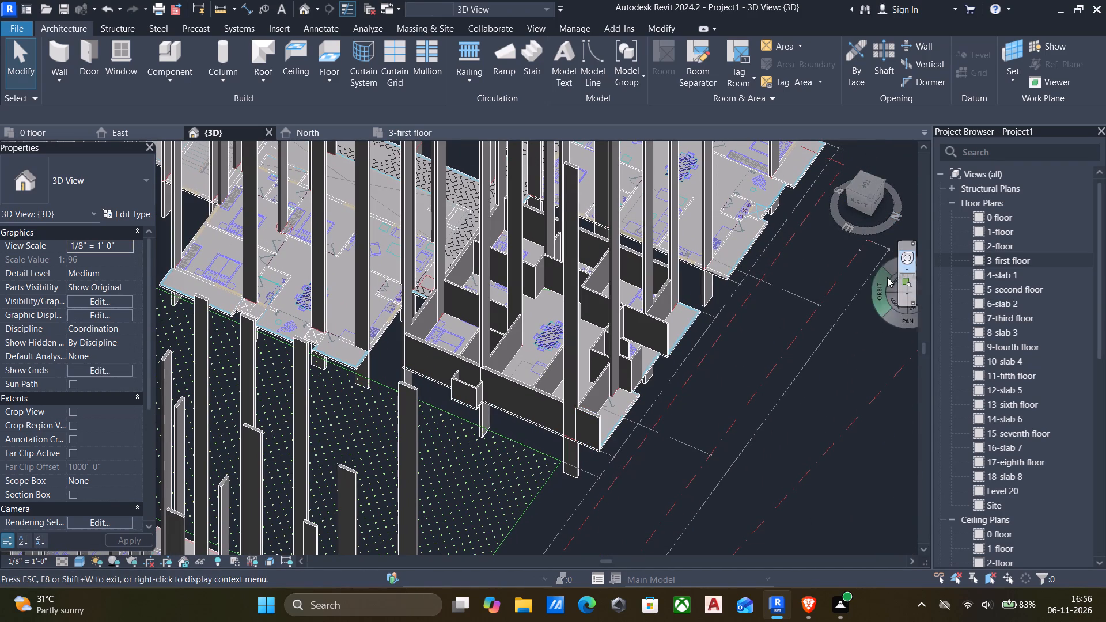
click(690, 407)
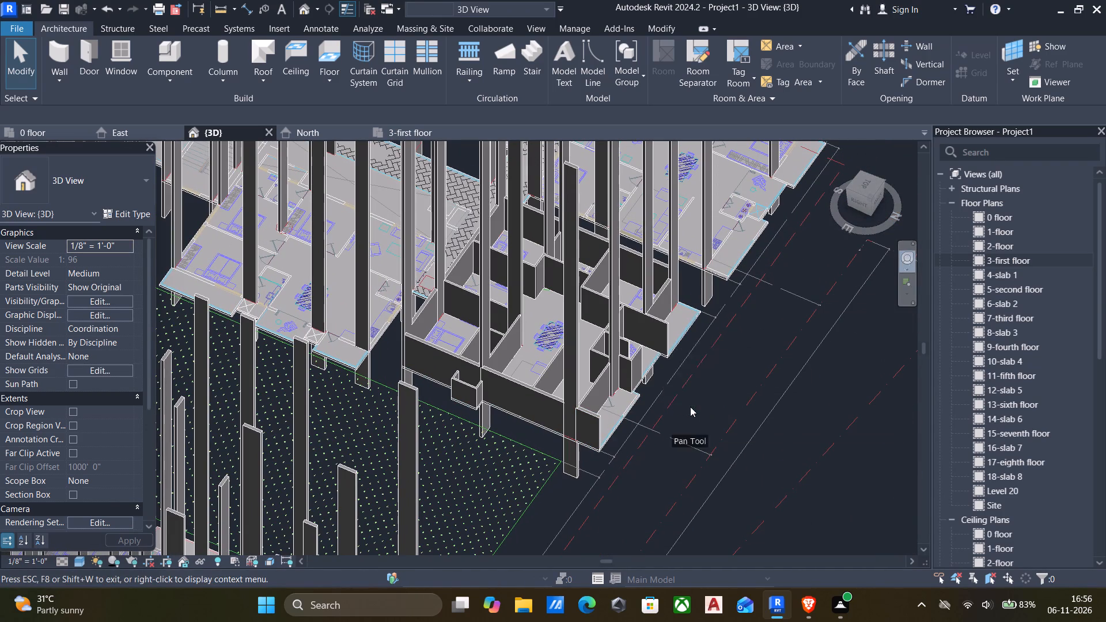
drag(673, 423, 702, 426)
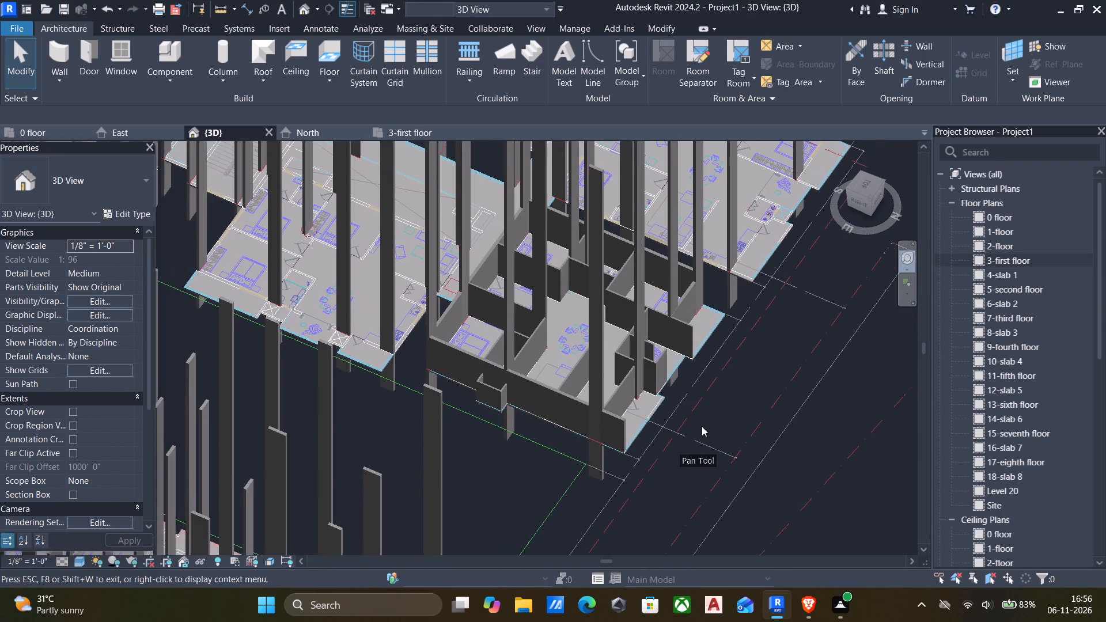
drag(702, 426, 679, 435)
scroll(679, 435, up, 6)
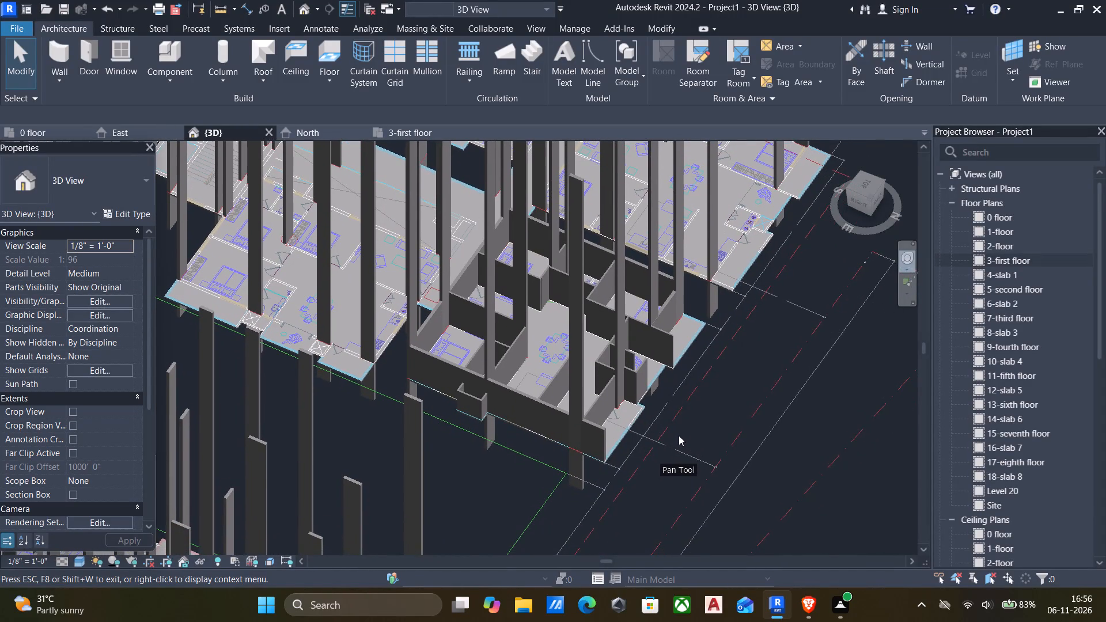
drag(679, 435, 722, 420)
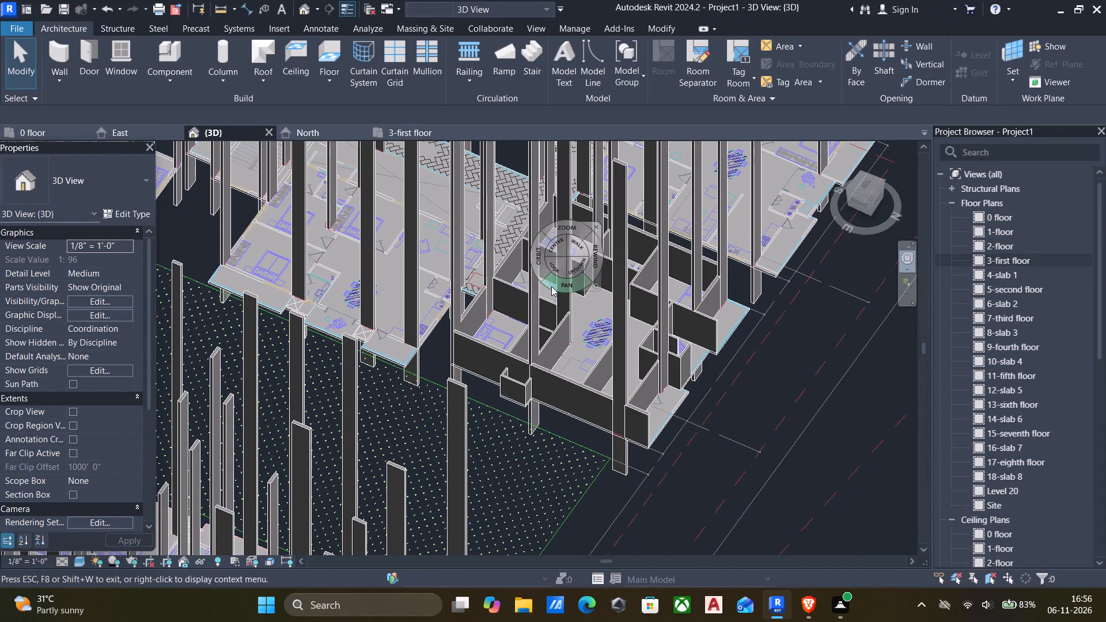
scroll(554, 284, up, 4)
drag(556, 284, 576, 318)
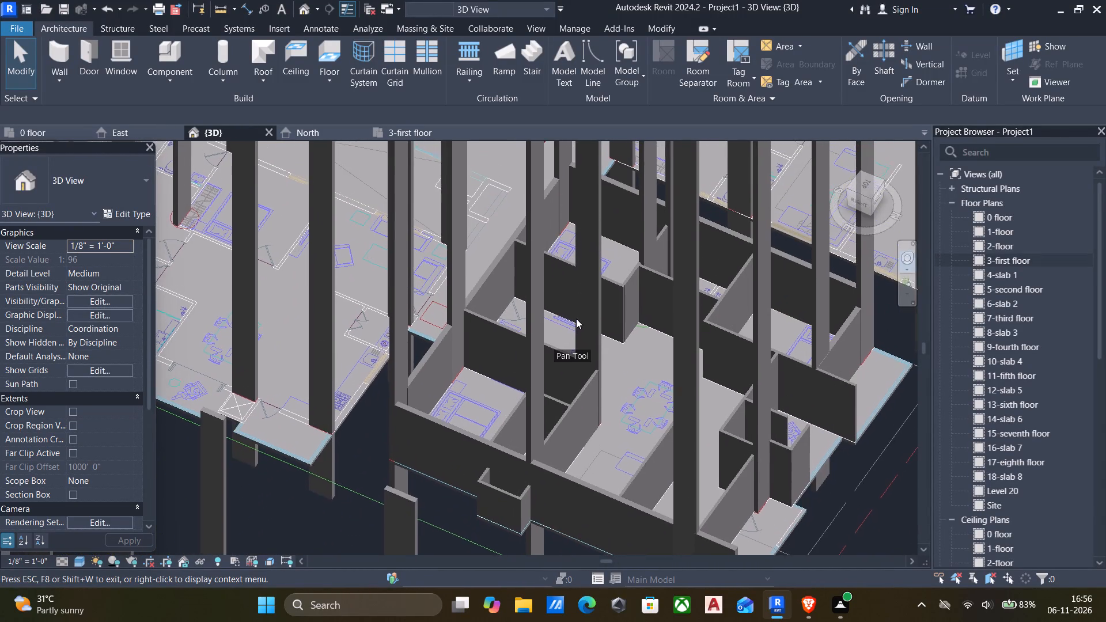
drag(576, 318, 539, 307)
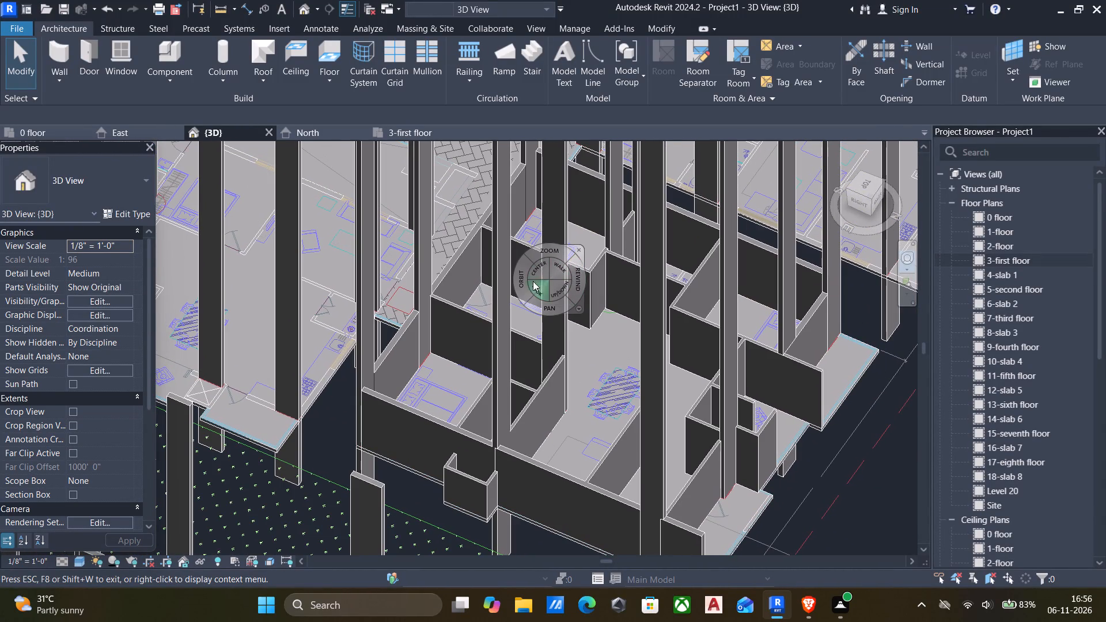
click(522, 285)
drag(525, 290, 502, 287)
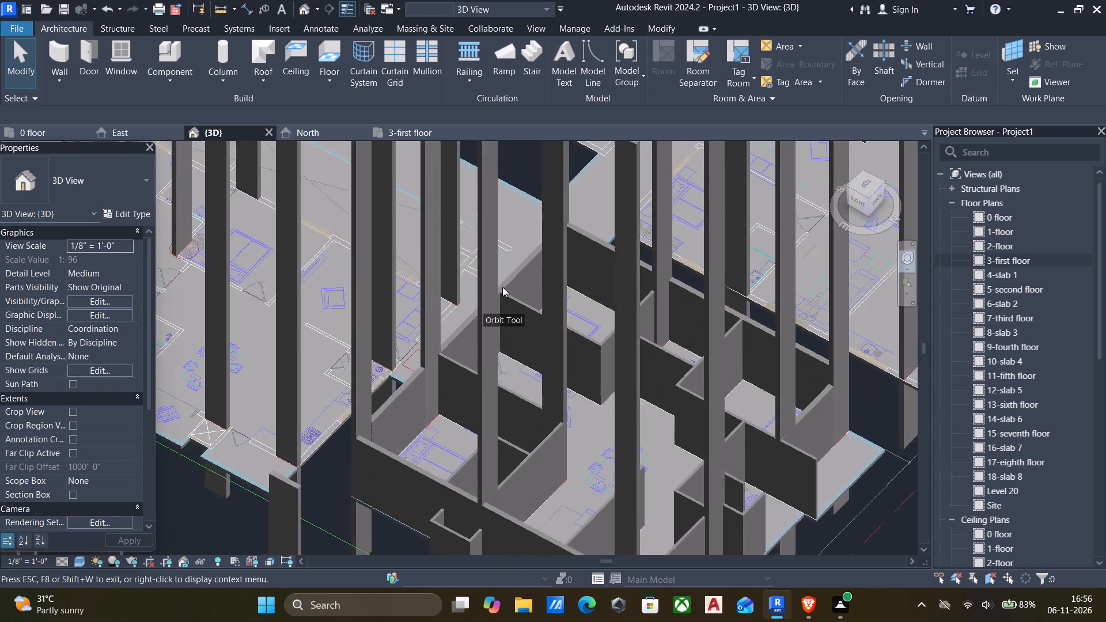
drag(502, 287, 517, 302)
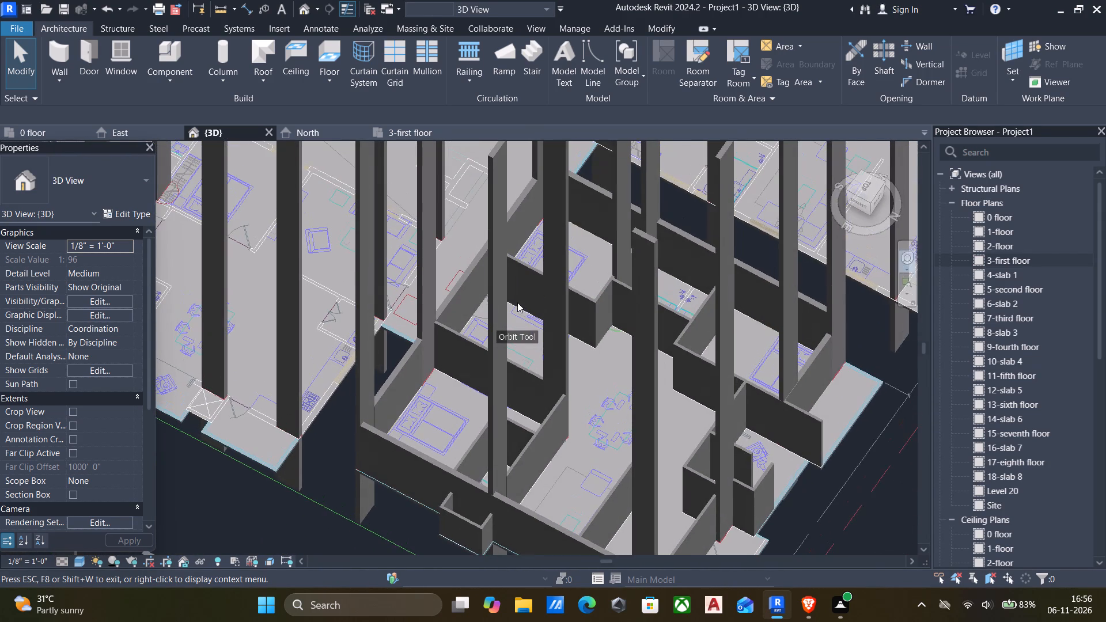
drag(517, 302, 502, 279)
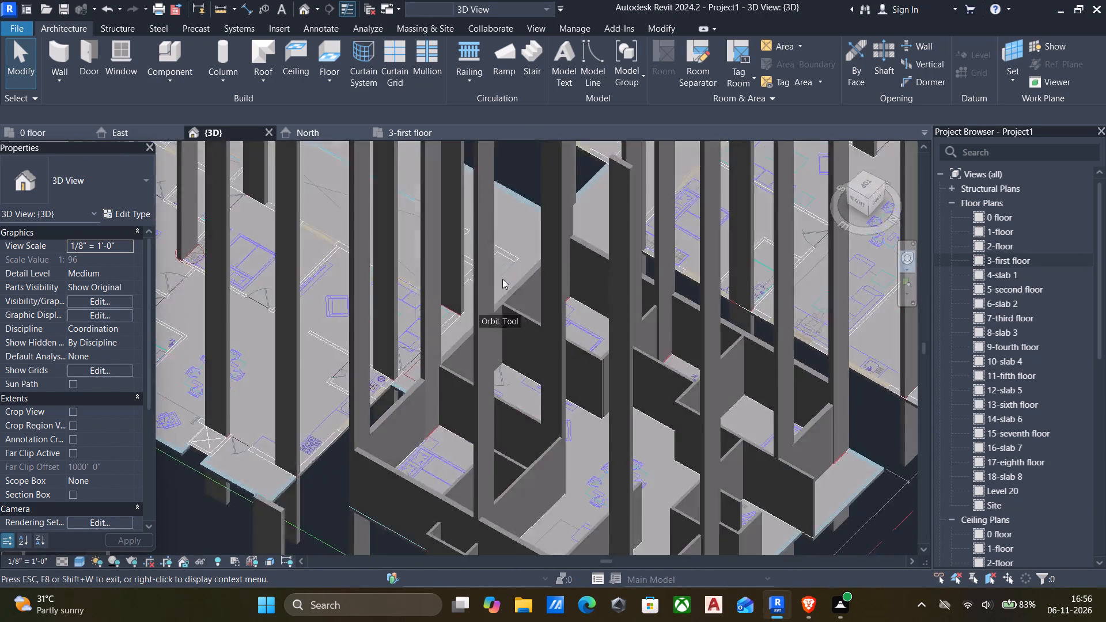
drag(502, 279, 541, 314)
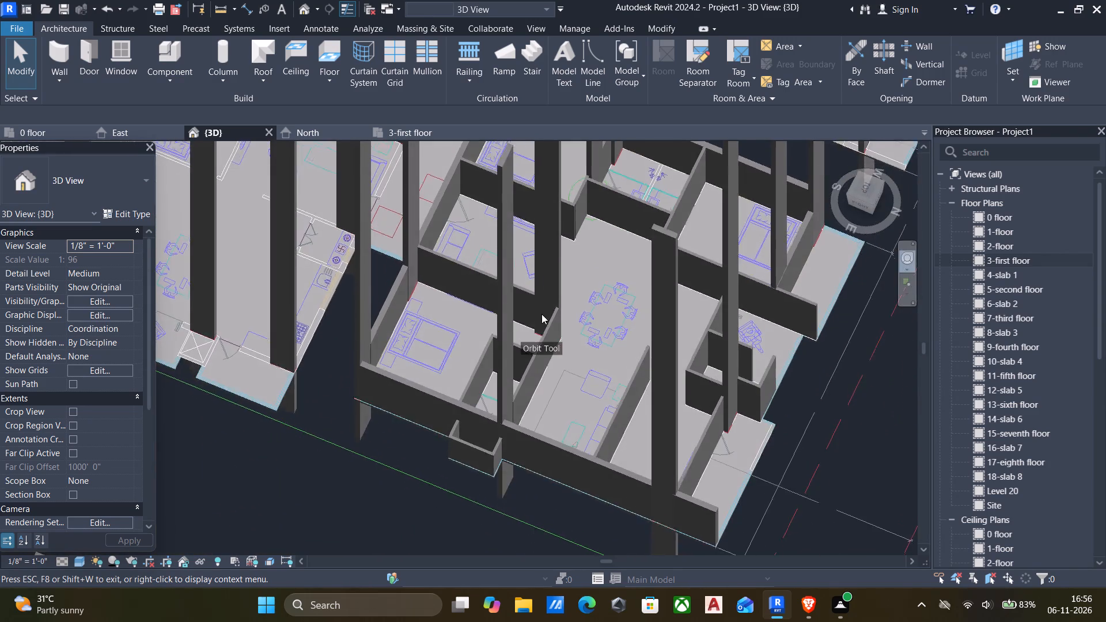
drag(541, 314, 517, 313)
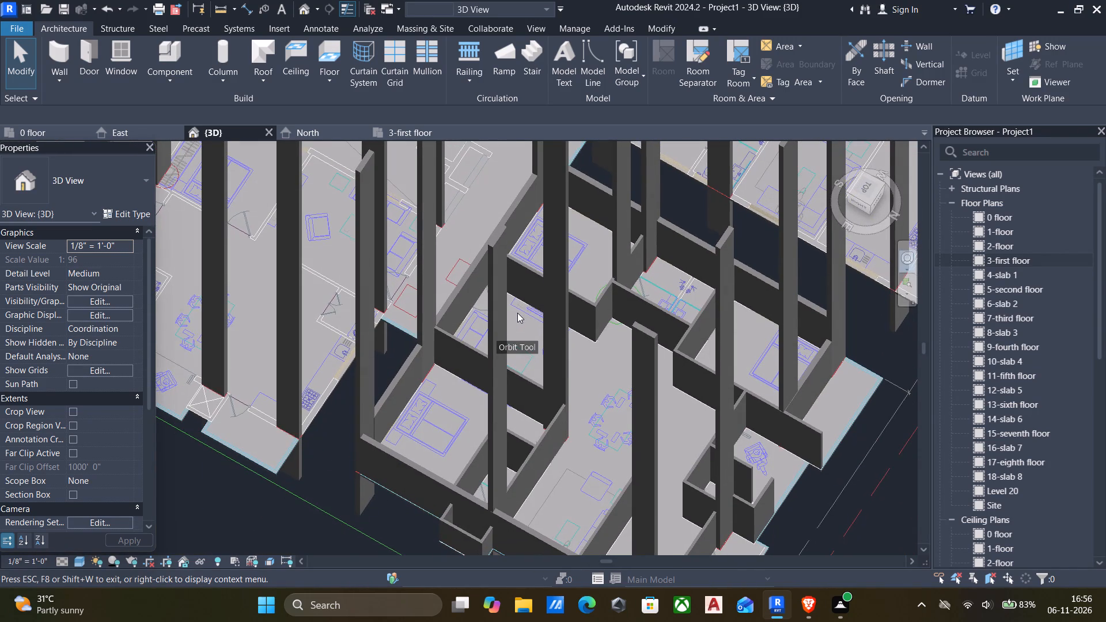
drag(517, 313, 536, 298)
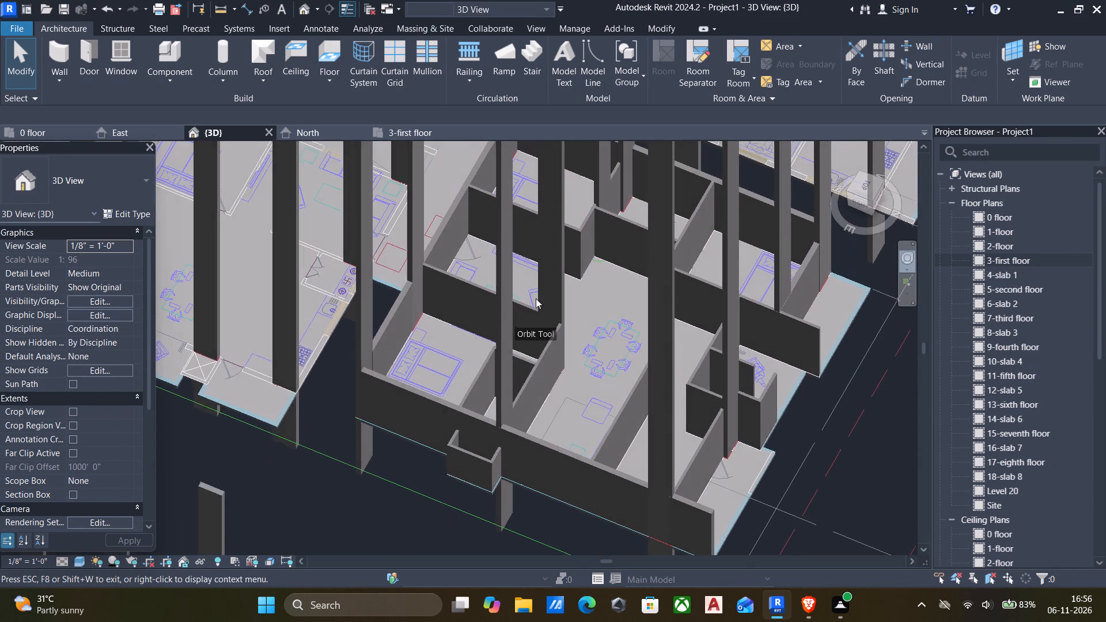
drag(536, 298, 556, 296)
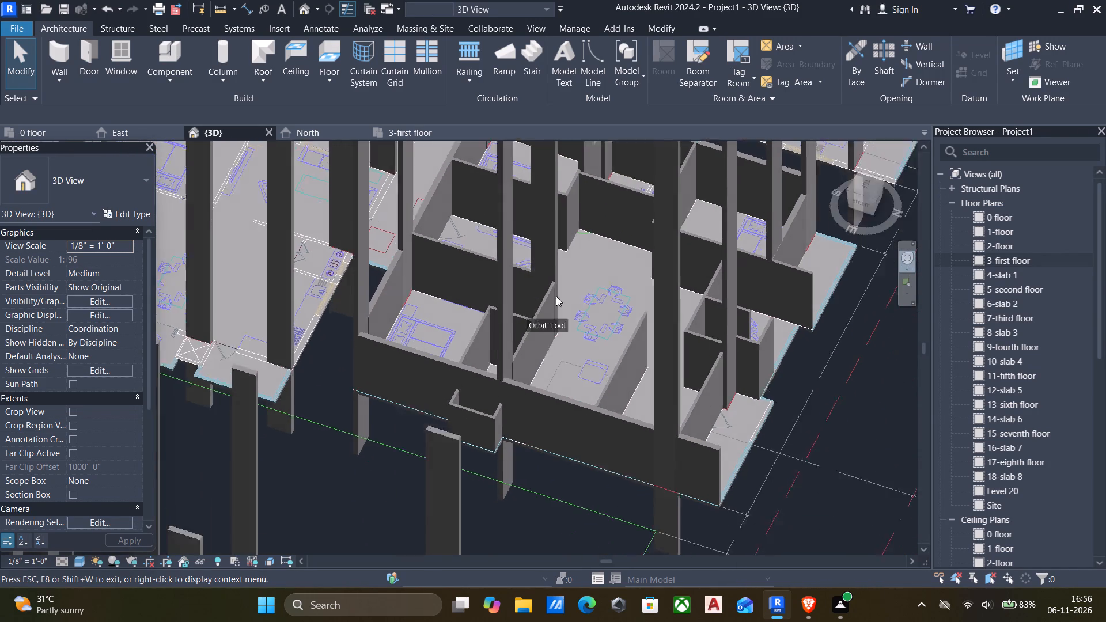
drag(556, 296, 512, 300)
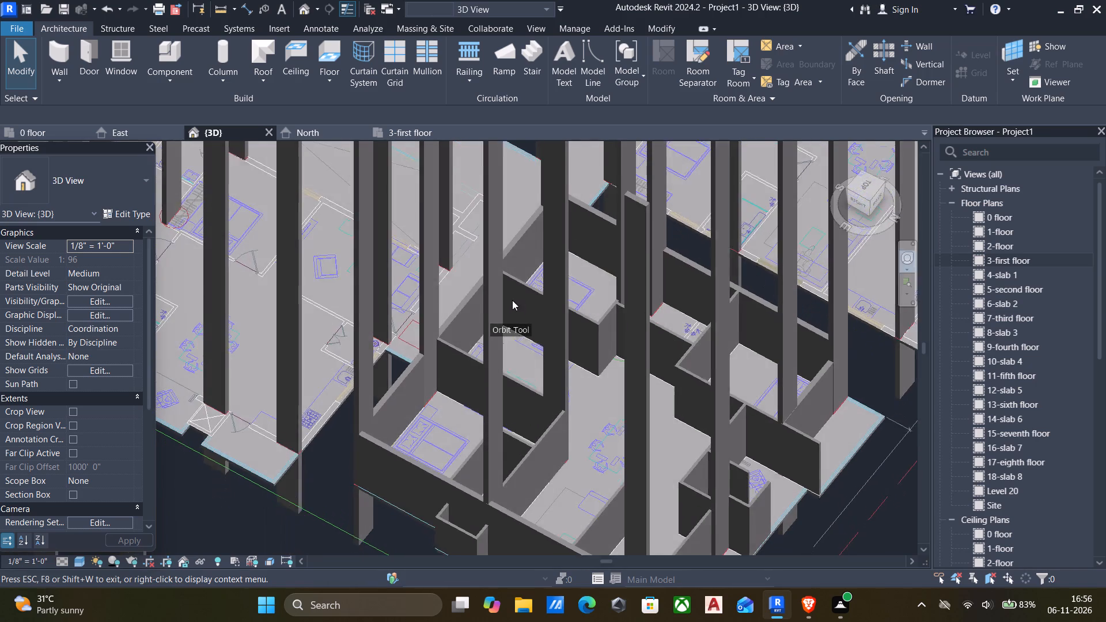
drag(512, 300, 517, 353)
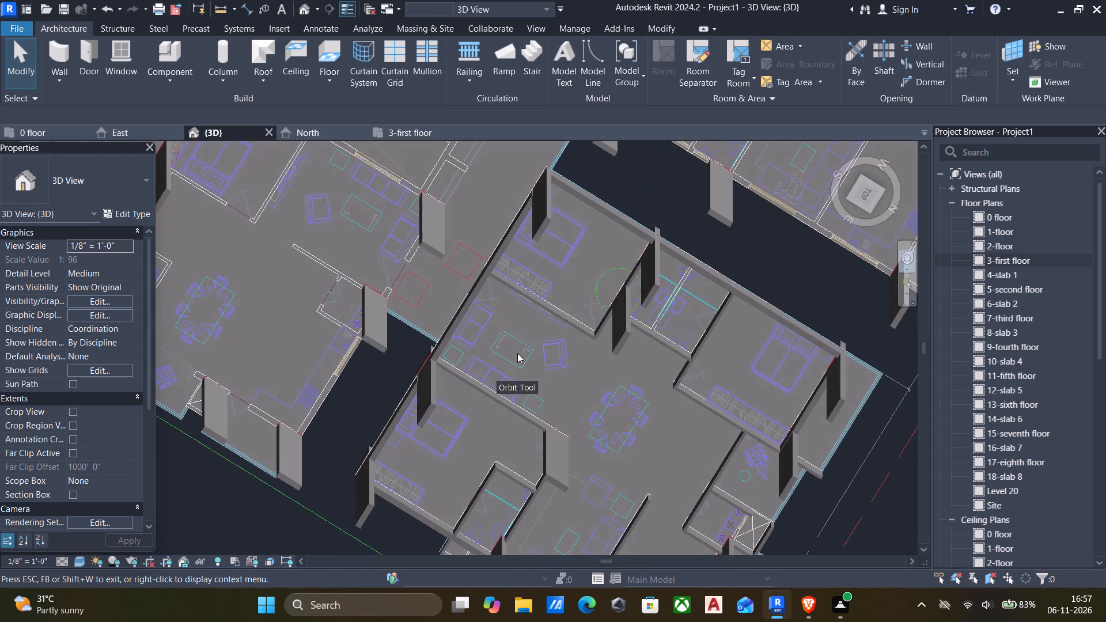
drag(517, 353, 540, 340)
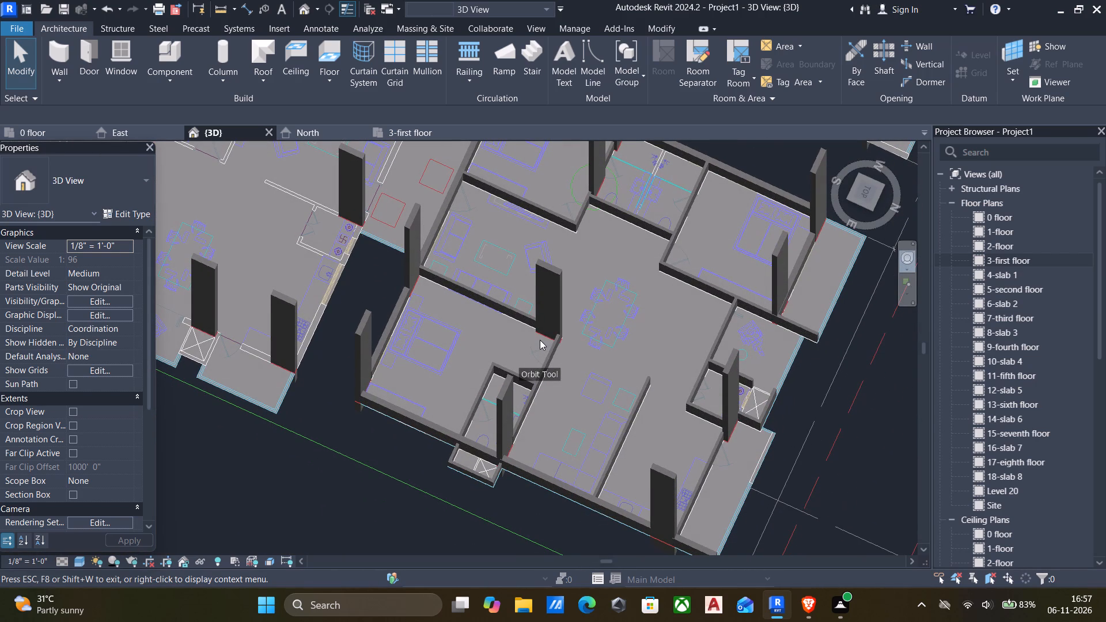
Inspect the walls around the unit's kitchen, utility balcony, pooja and crossed shafts by orbiting the 3D model.
drag(540, 340, 555, 356)
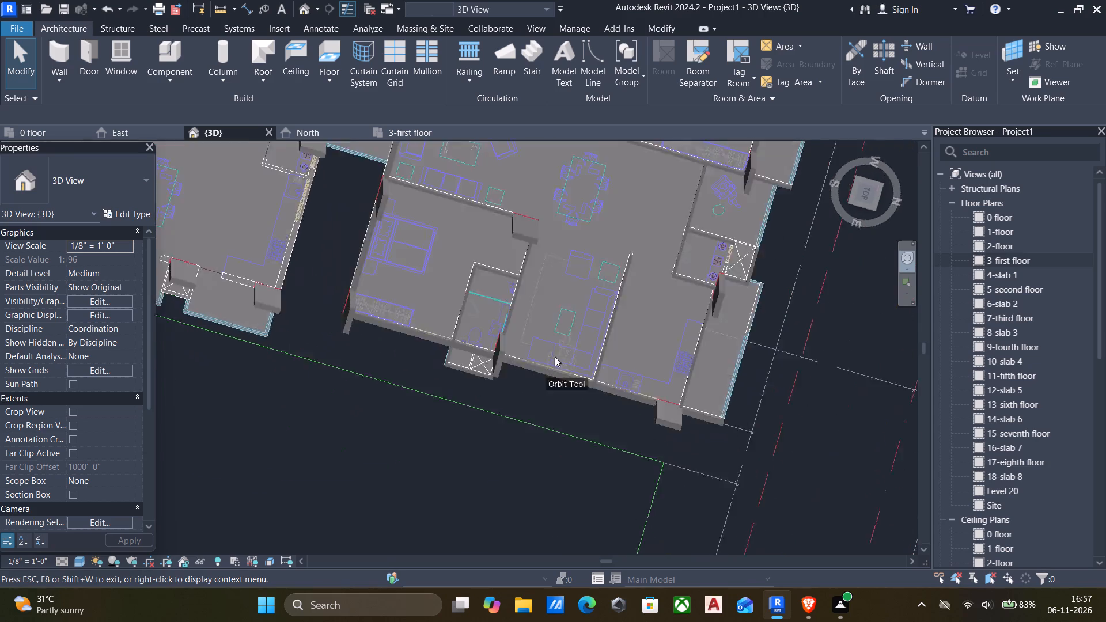
drag(555, 356, 521, 363)
scroll(681, 374, down, 1)
drag(681, 374, 676, 358)
scroll(700, 382, down, 3)
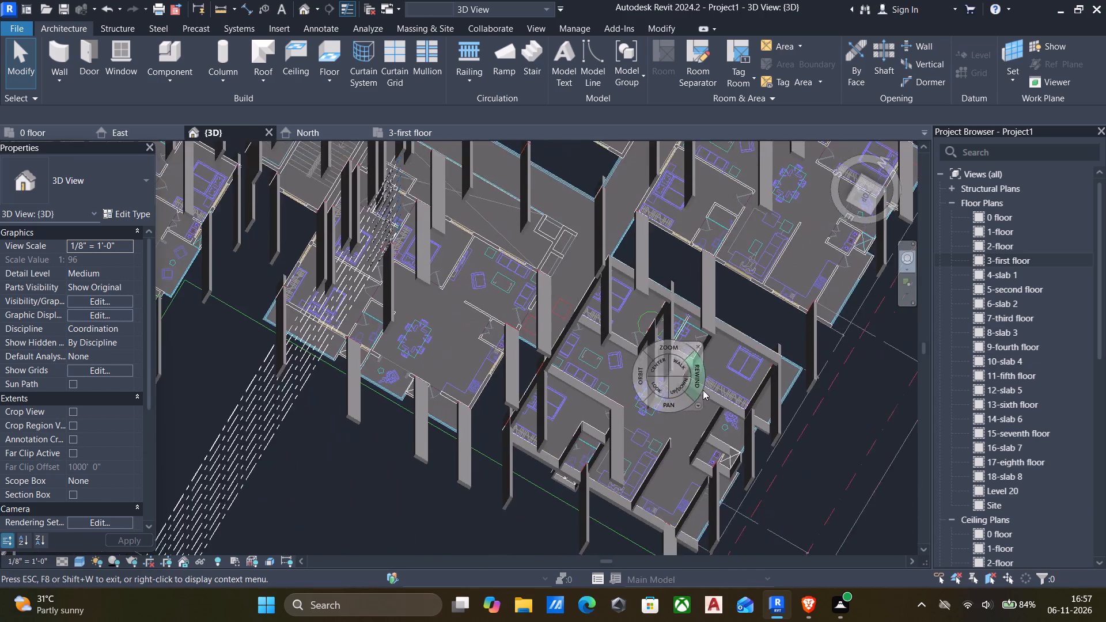
middle_drag(702, 385, 693, 314)
scroll(728, 359, up, 5)
click(692, 381)
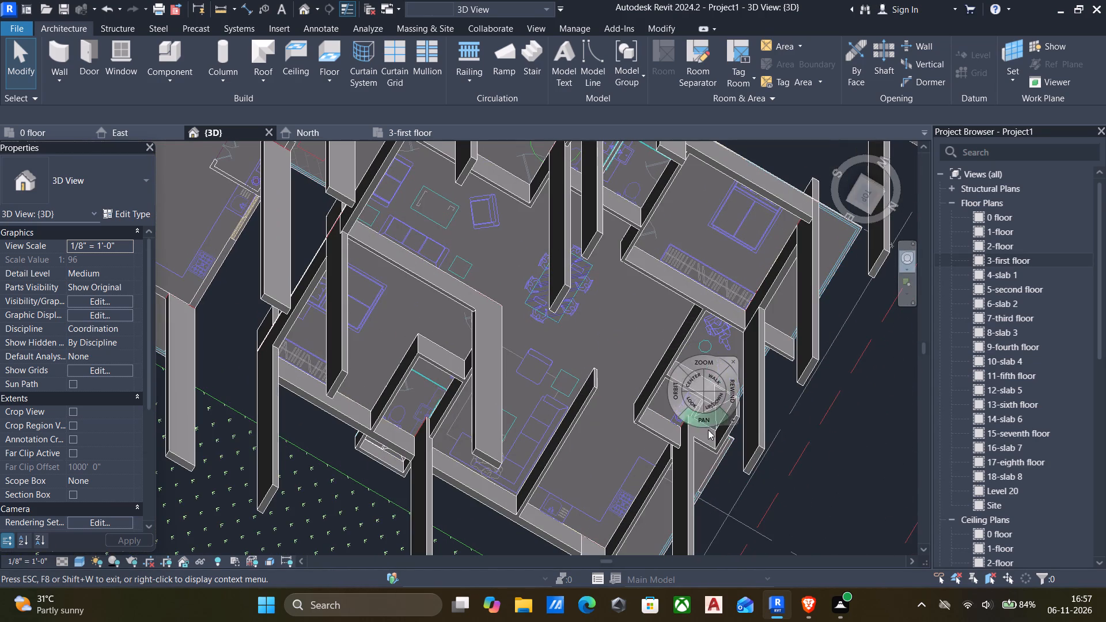
drag(694, 437, 692, 423)
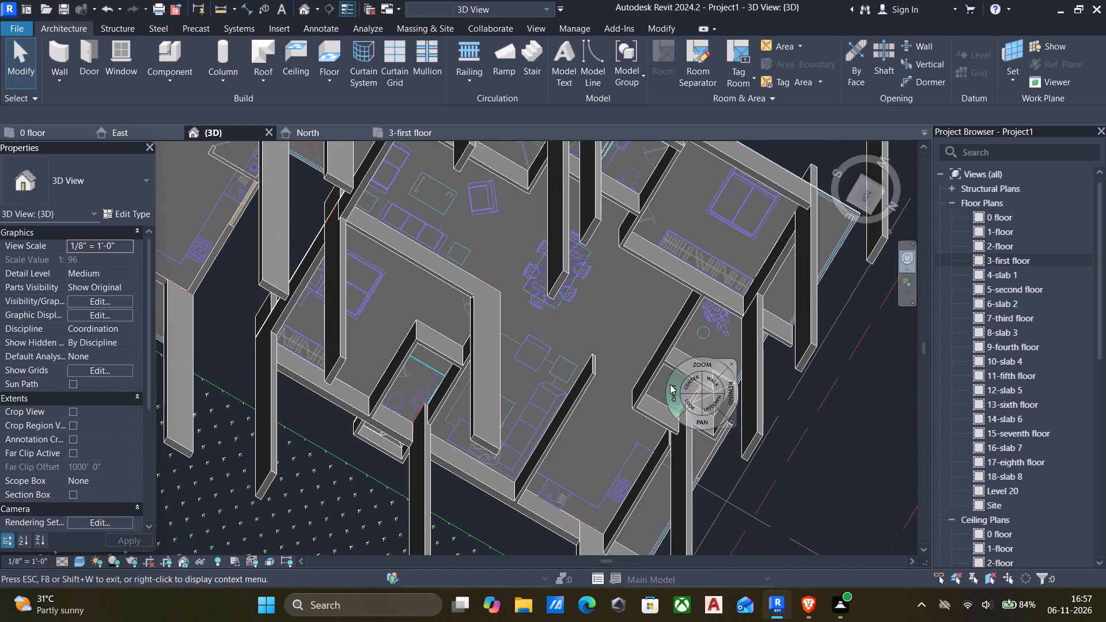
click(670, 382)
drag(670, 385, 648, 336)
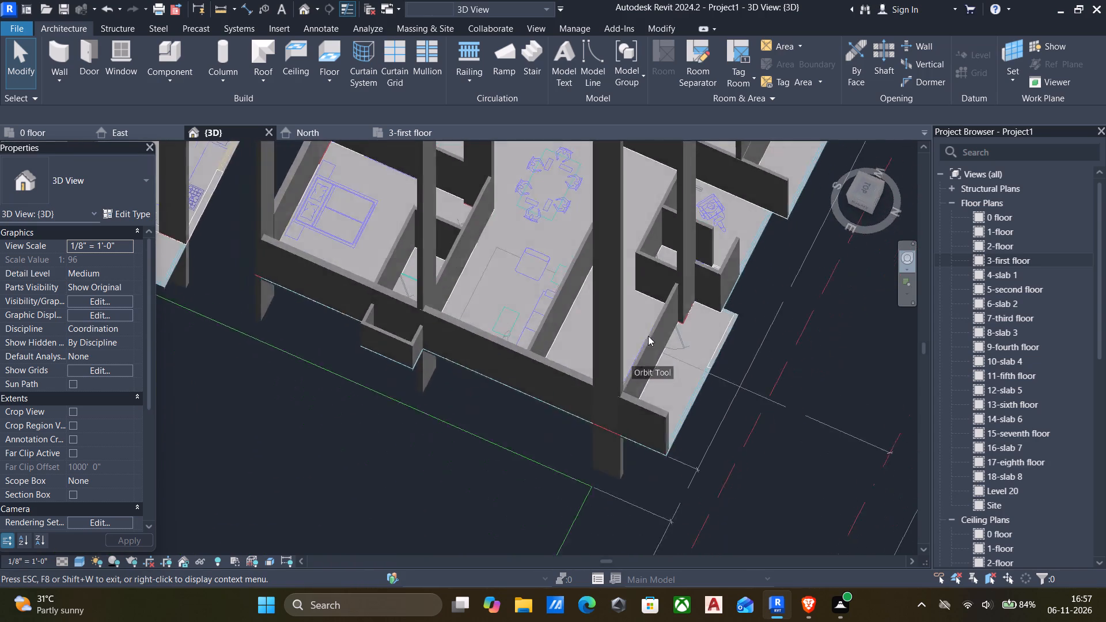
drag(648, 336, 665, 361)
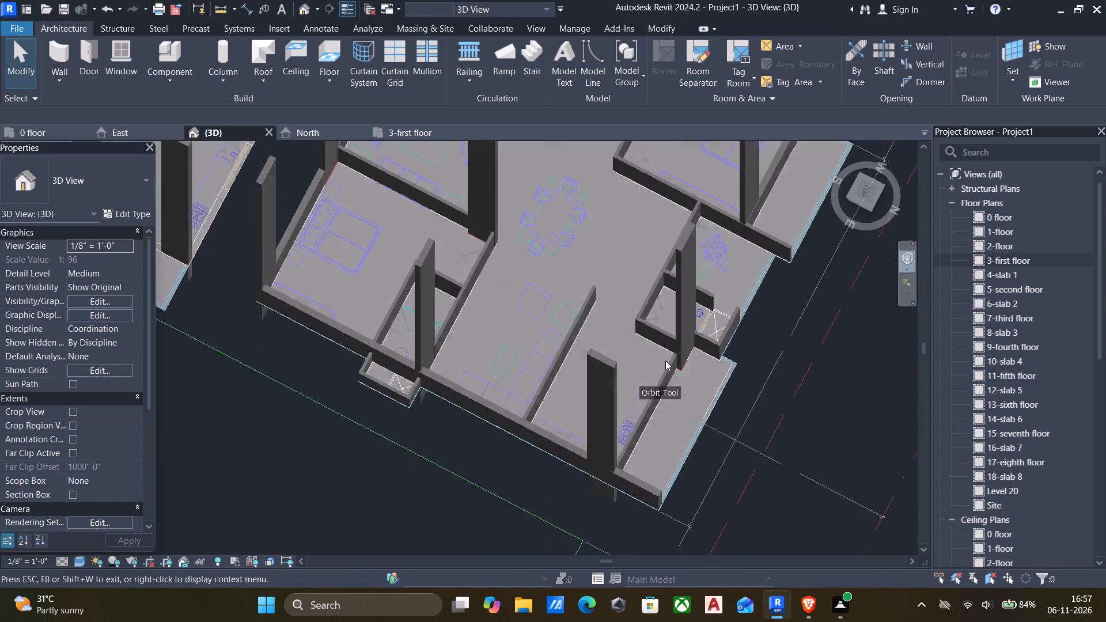
drag(665, 361, 565, 386)
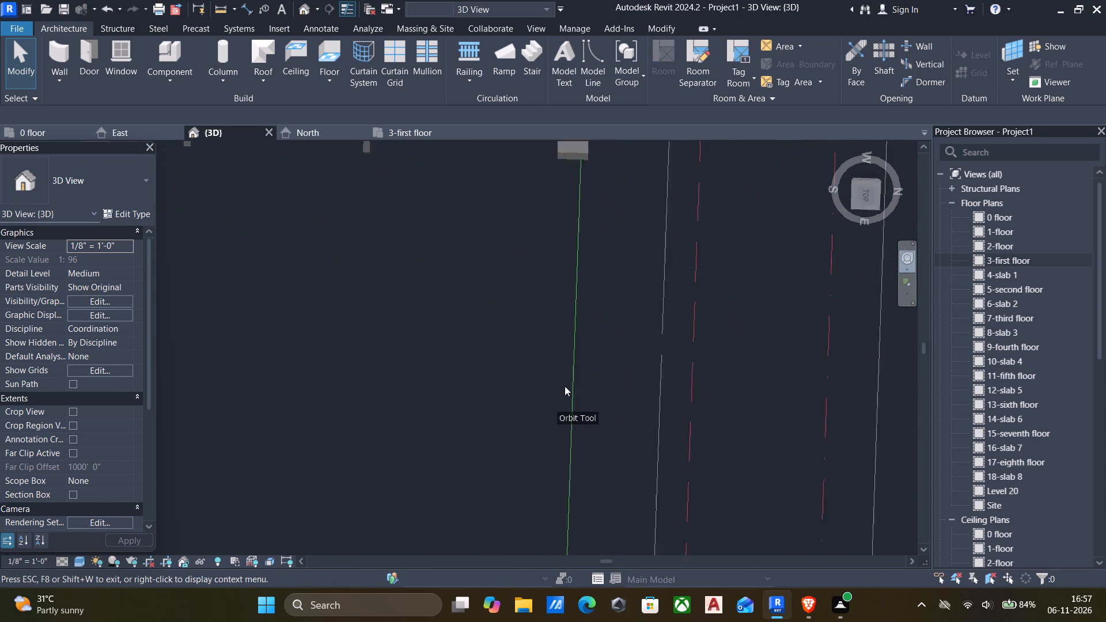
drag(565, 386, 685, 381)
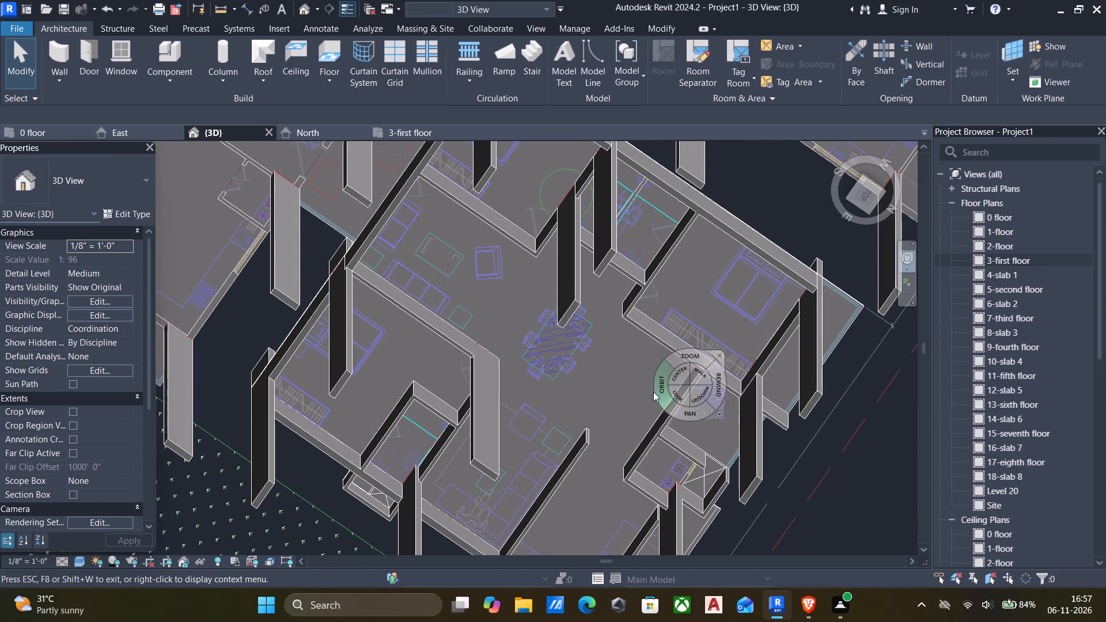
Examine the whole apartment block and its courtyard from above in 3D, turning off the SteeringWheels navigation wheel.
drag(657, 386, 556, 357)
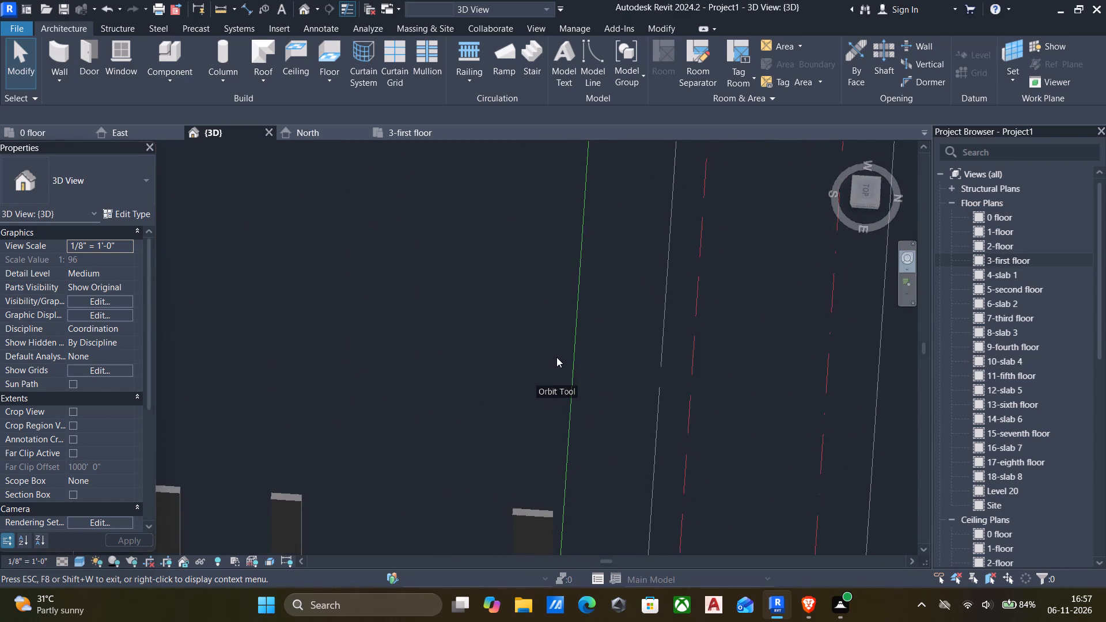
drag(556, 357, 488, 378)
scroll(536, 379, down, 6)
scroll(639, 392, down, 1)
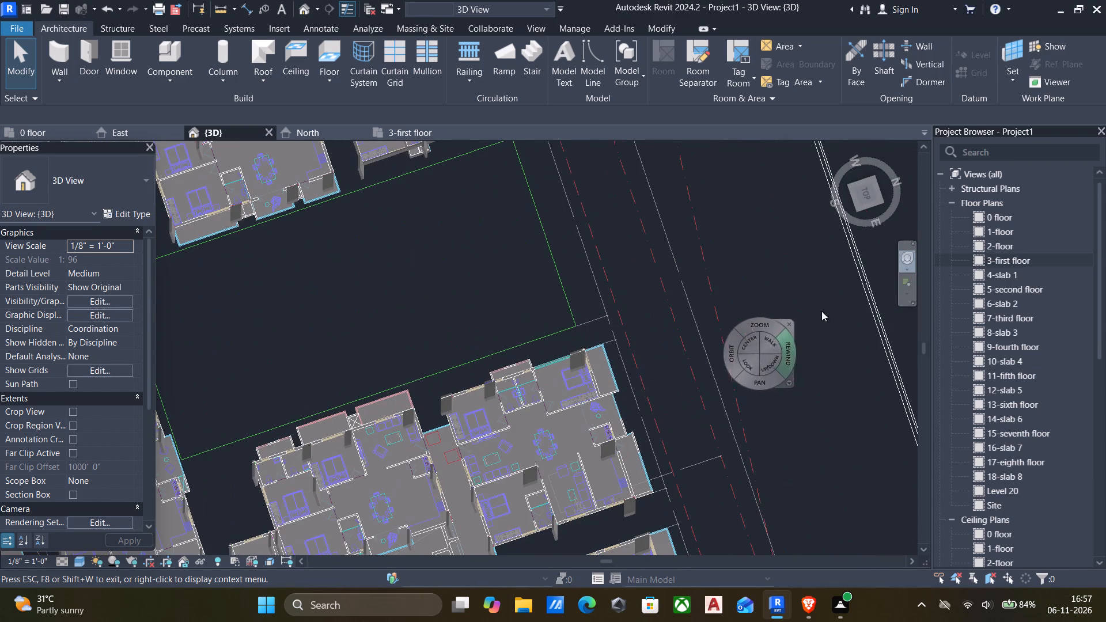
click(896, 263)
click(611, 251)
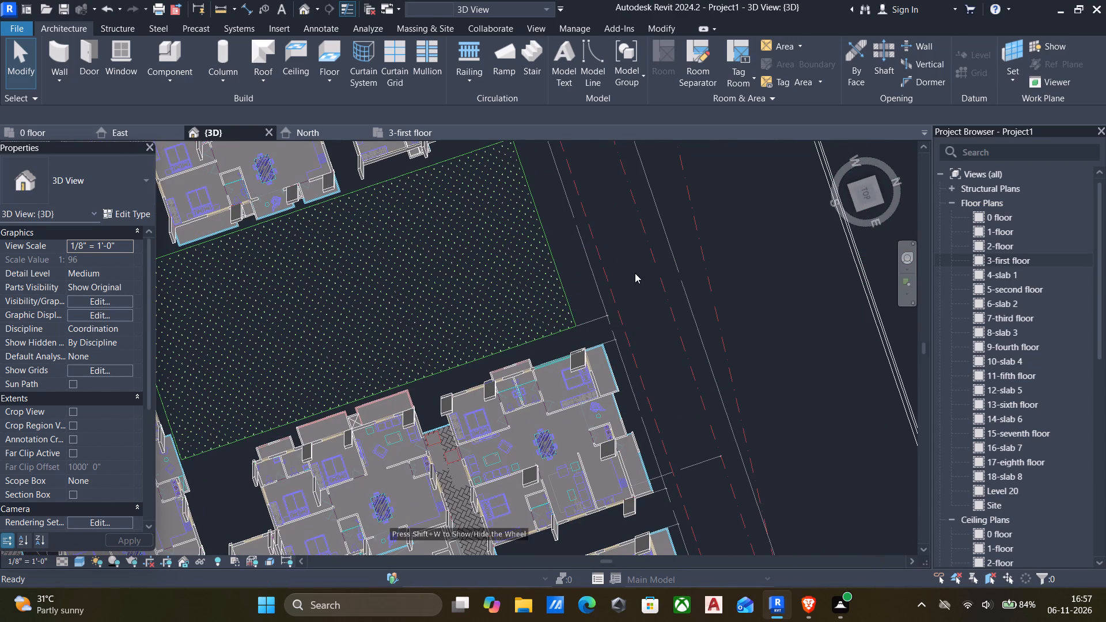
scroll(635, 275, down, 7)
shift+scroll(450, 305, up, 1)
shift+middle_drag(592, 304, 523, 350)
shift+scroll(520, 350, down, 2)
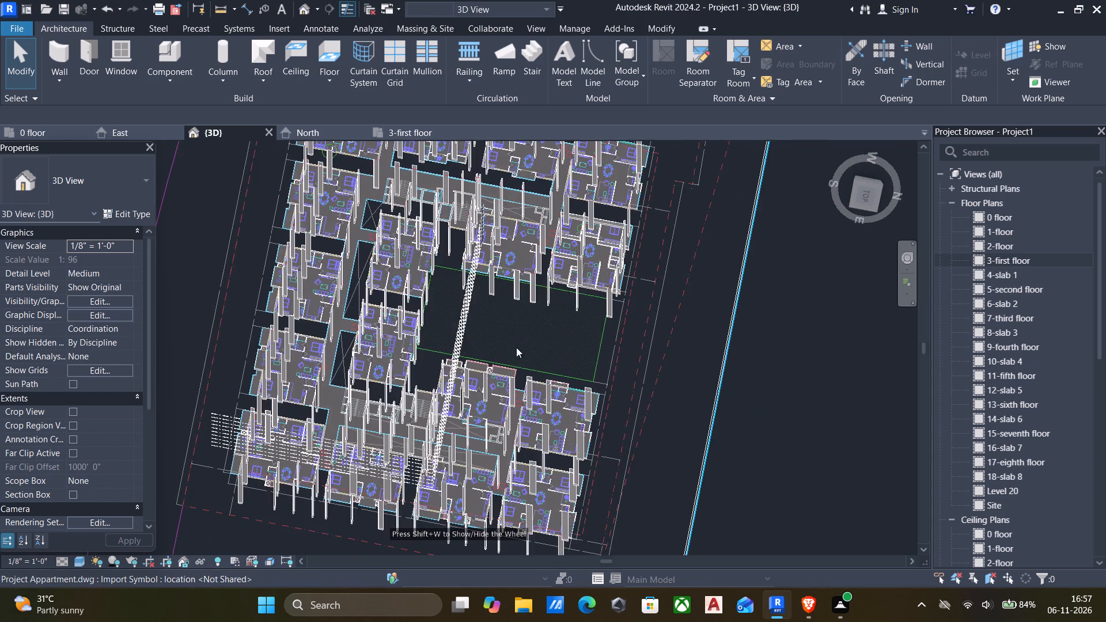
scroll(542, 339, down, 2)
shift+middle_drag(599, 345, 548, 339)
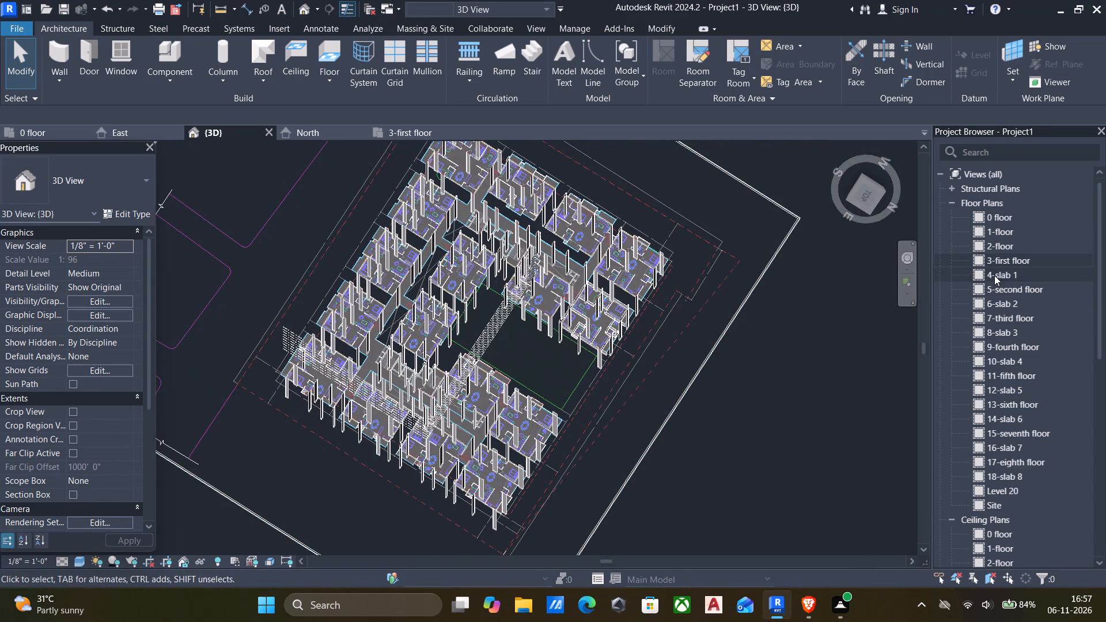
Return to the 3-first floor plan view, showing the modelled unit together with its neighbouring unit.
double_click(980, 259)
scroll(686, 359, down, 11)
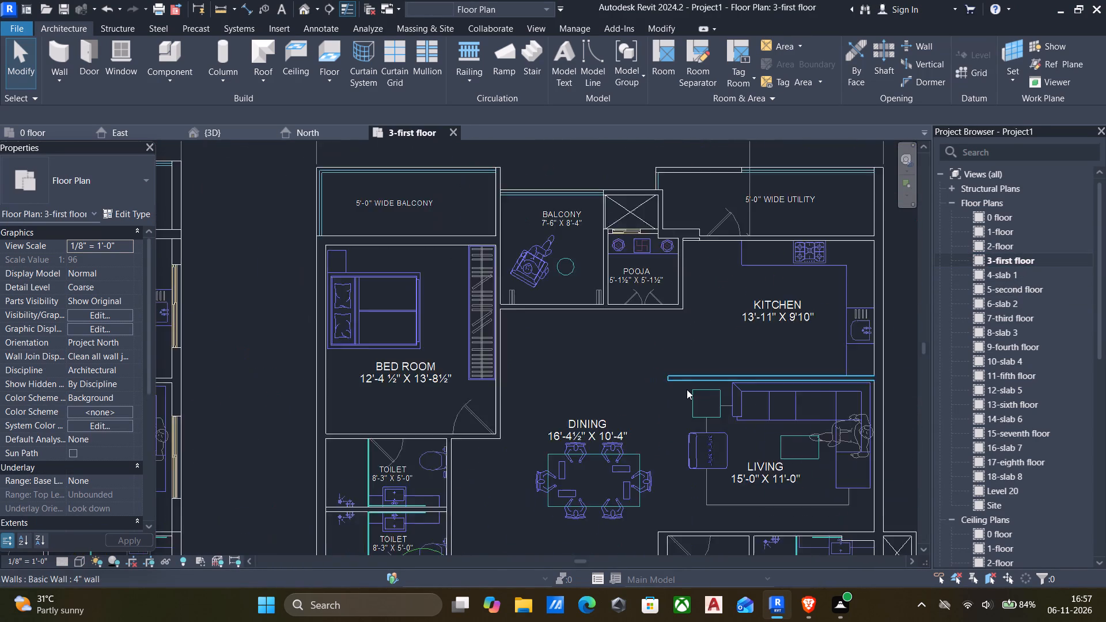
scroll(687, 389, down, 5)
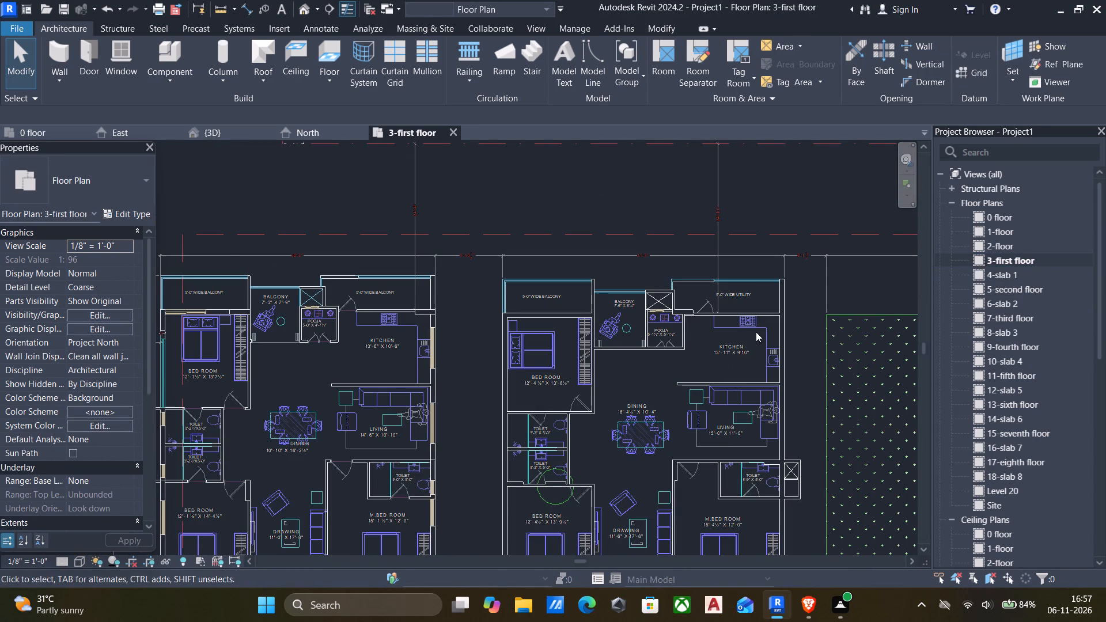
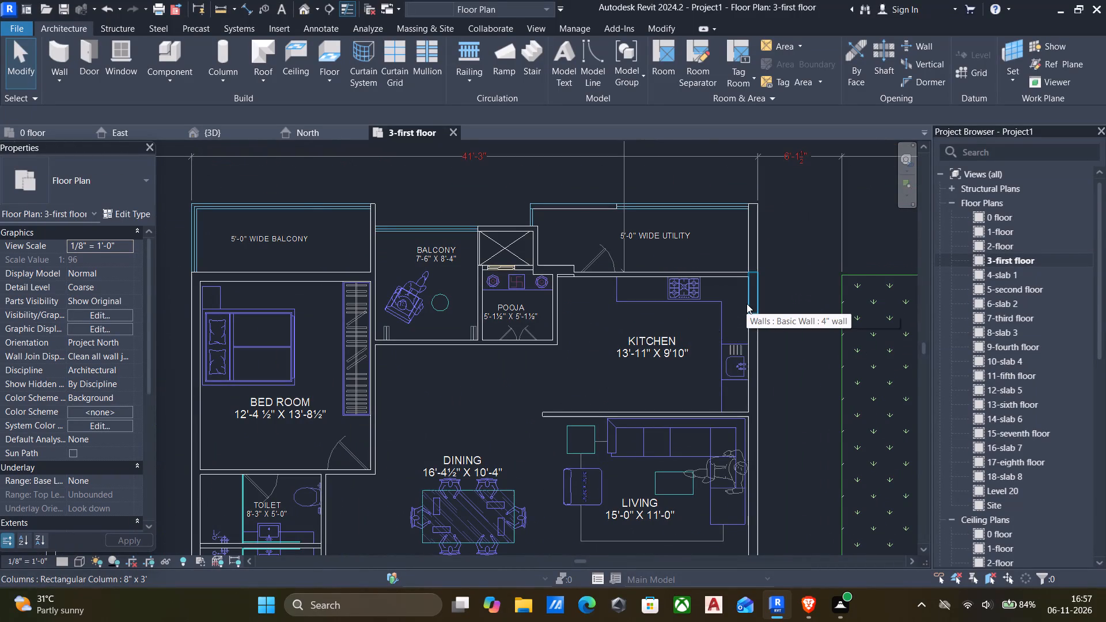
Measure the thickness of the thin wall between the balcony and the crossed shaft above the pooja room.
scroll(494, 243, up, 4)
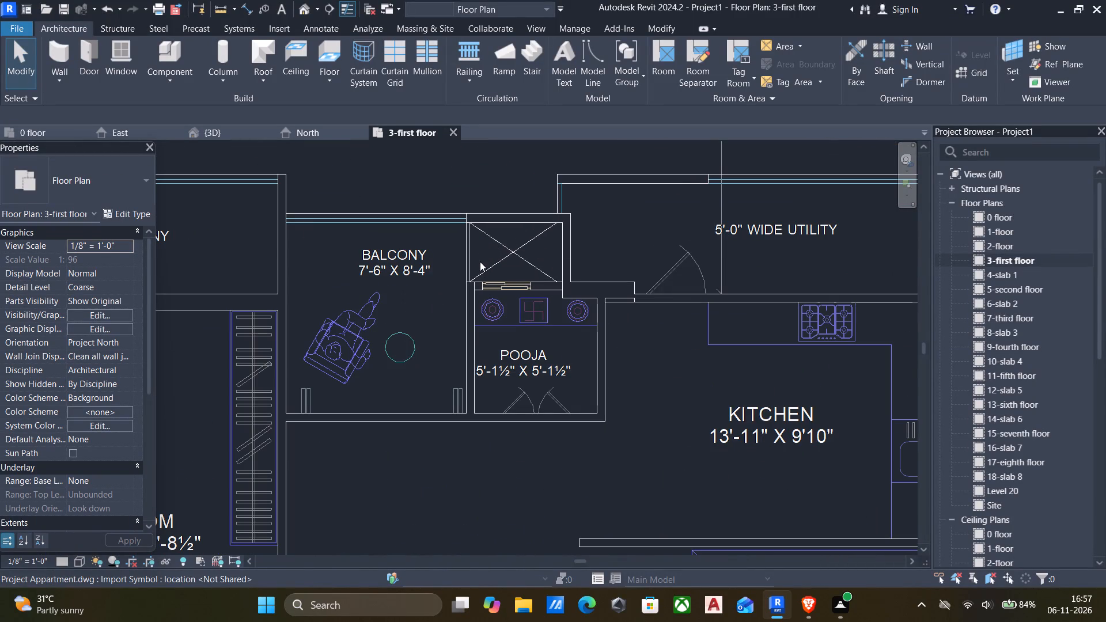
scroll(483, 261, up, 2)
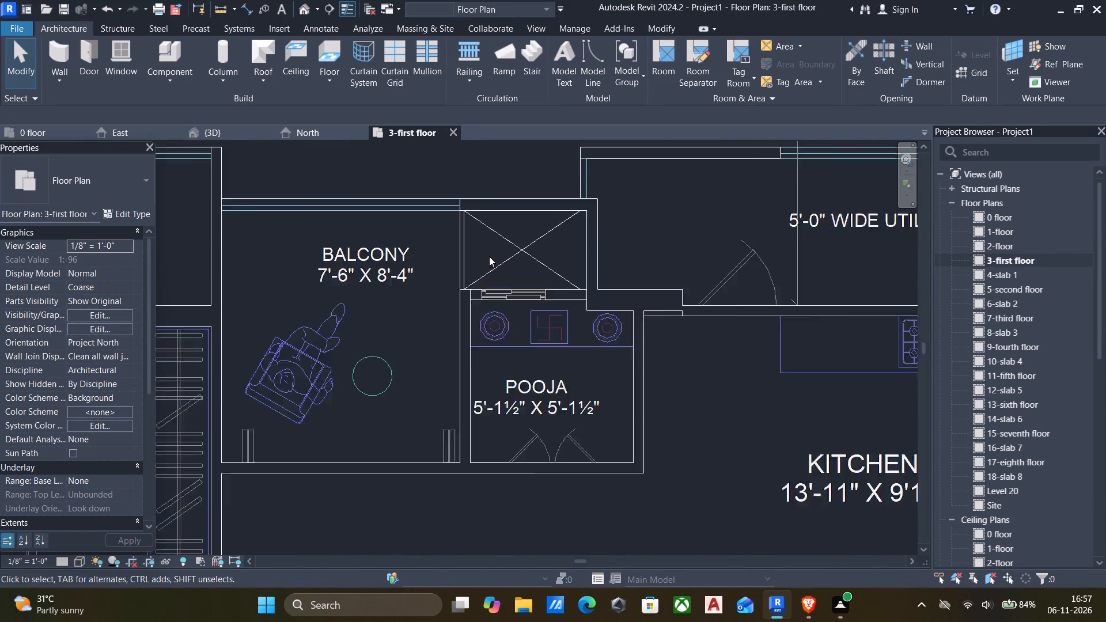
scroll(489, 256, up, 2)
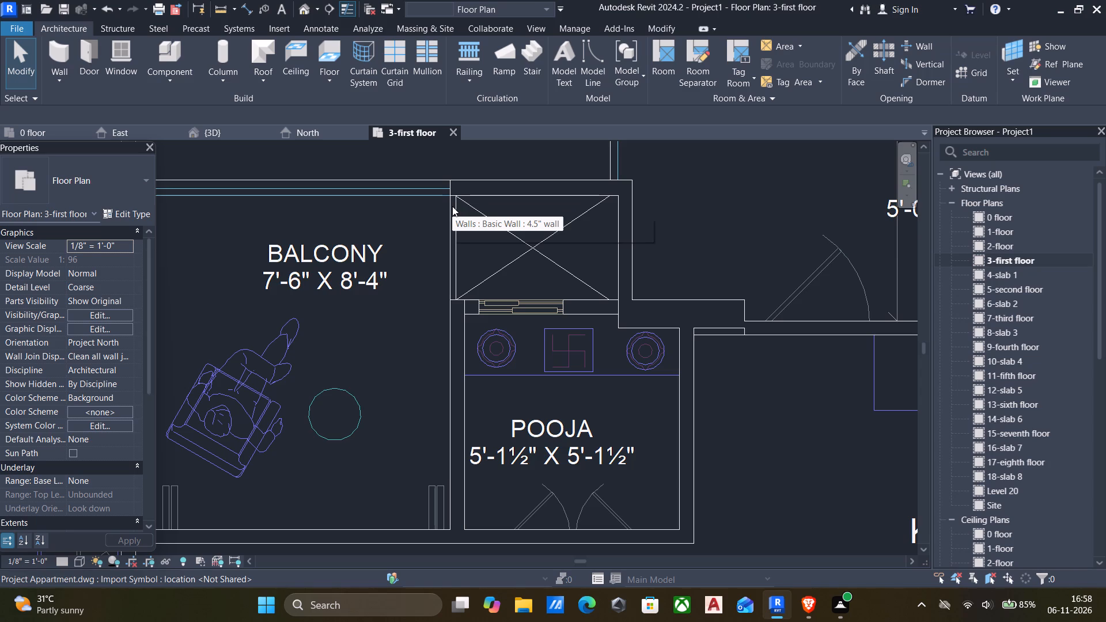
click(510, 192)
scroll(443, 268, up, 3)
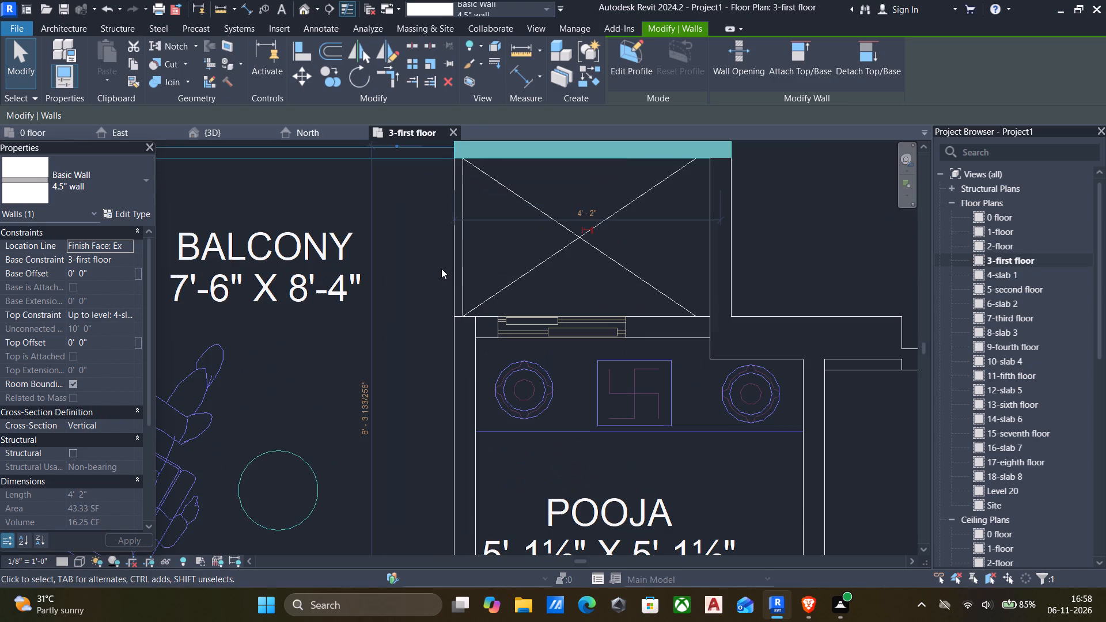
key(Escape)
scroll(458, 266, up, 5)
text(di)
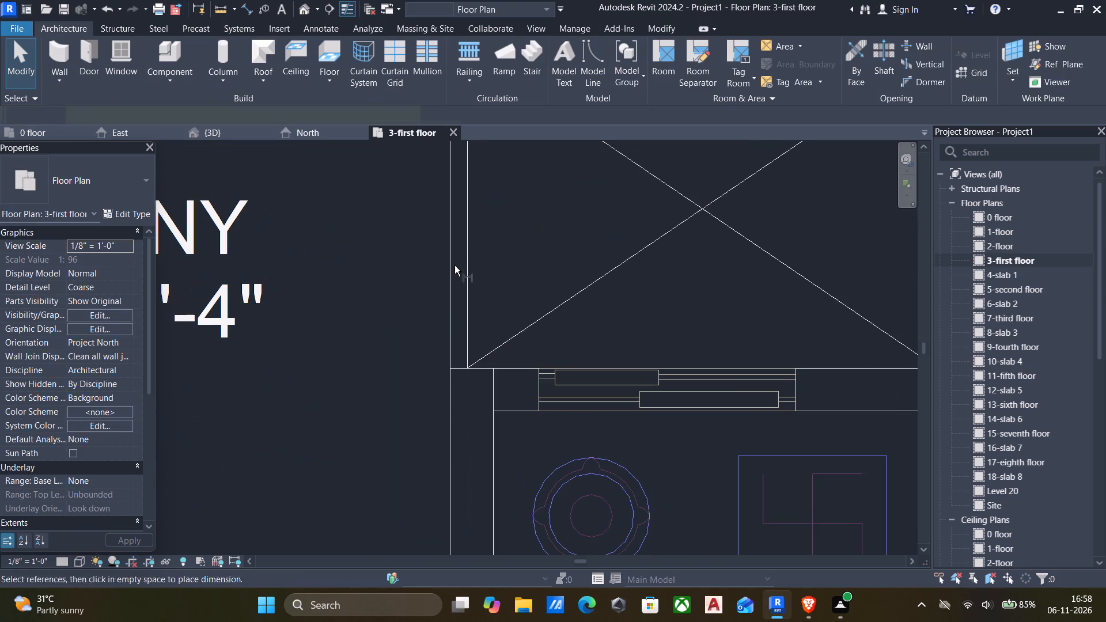
scroll(453, 266, up, 6)
click(448, 267)
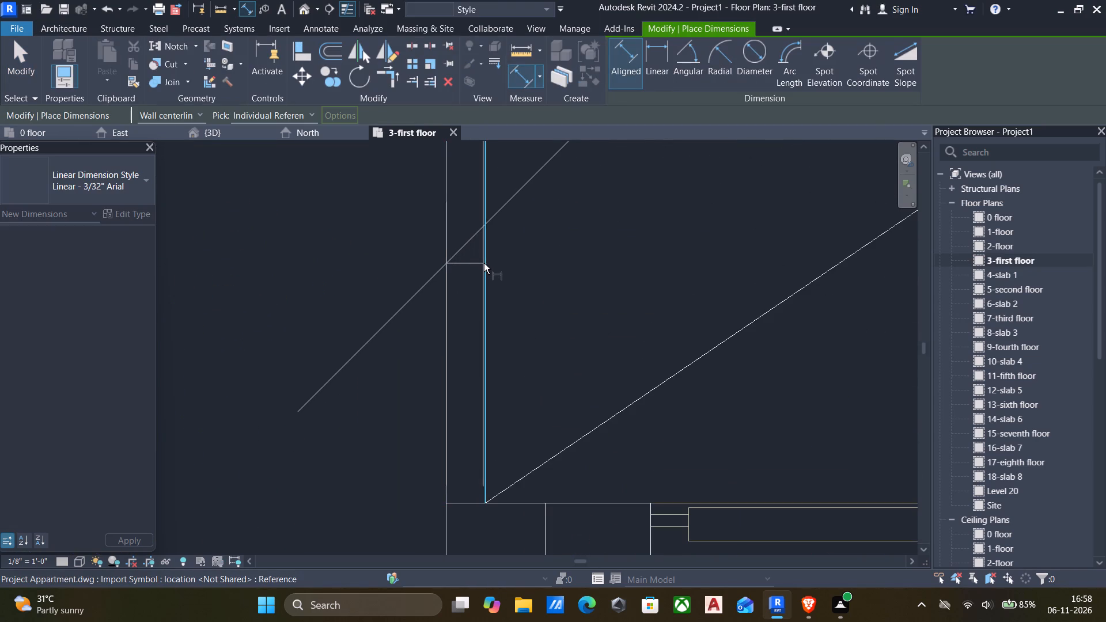
click(484, 263)
scroll(479, 263, down, 12)
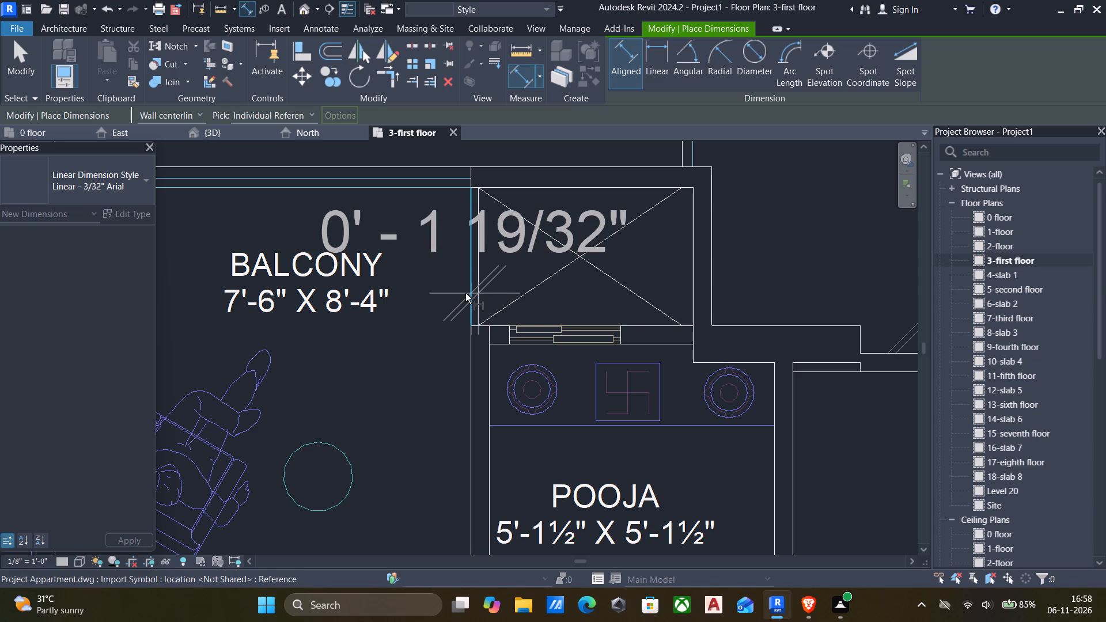
key(Escape)
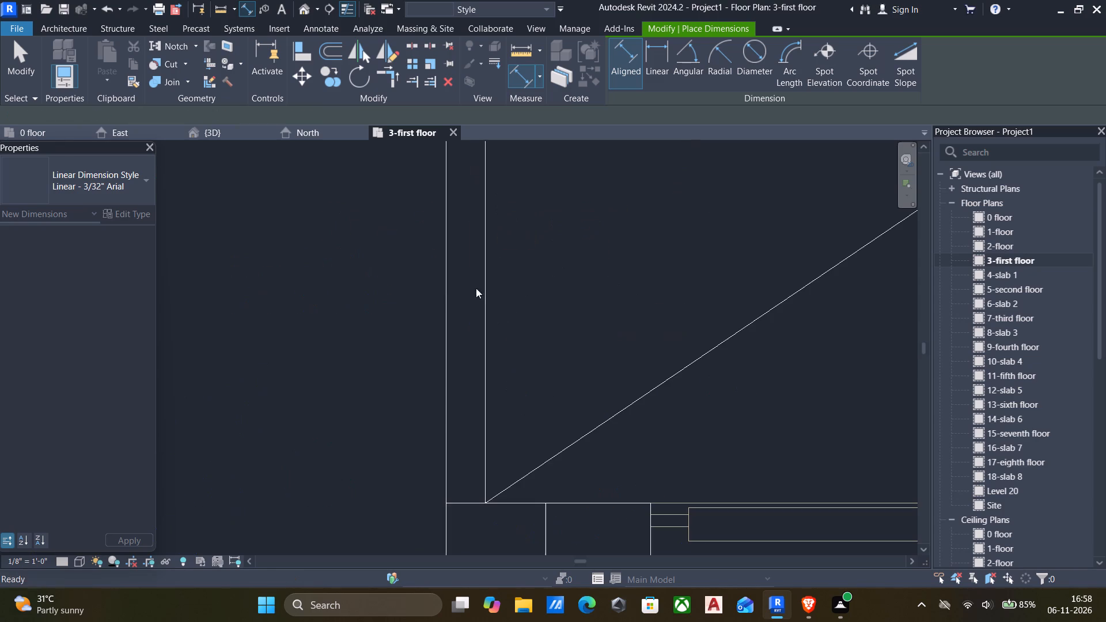
key(Escape)
Duplicate the 4" wall type as 1" and set its structure layer thickness to 2".
text(wa)
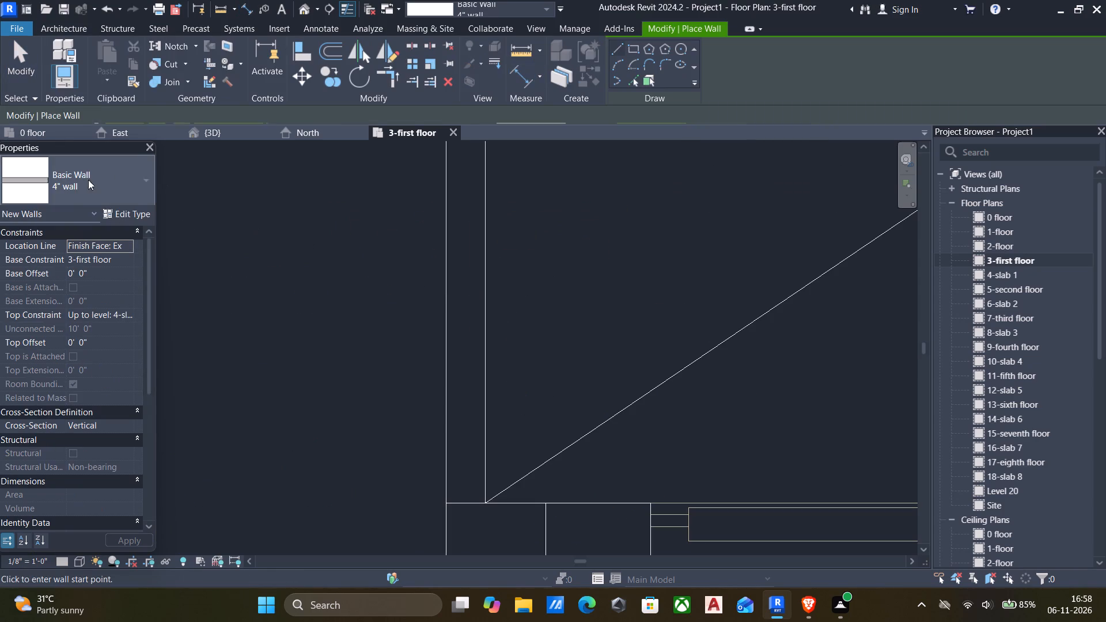
click(128, 208)
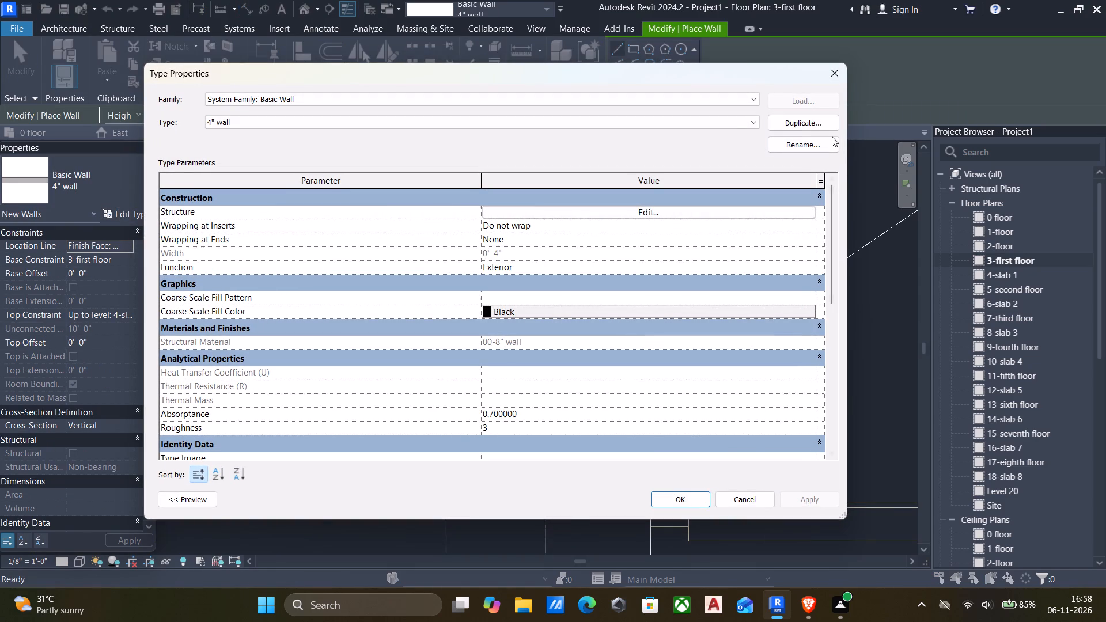
click(805, 122)
key(BackSpace)
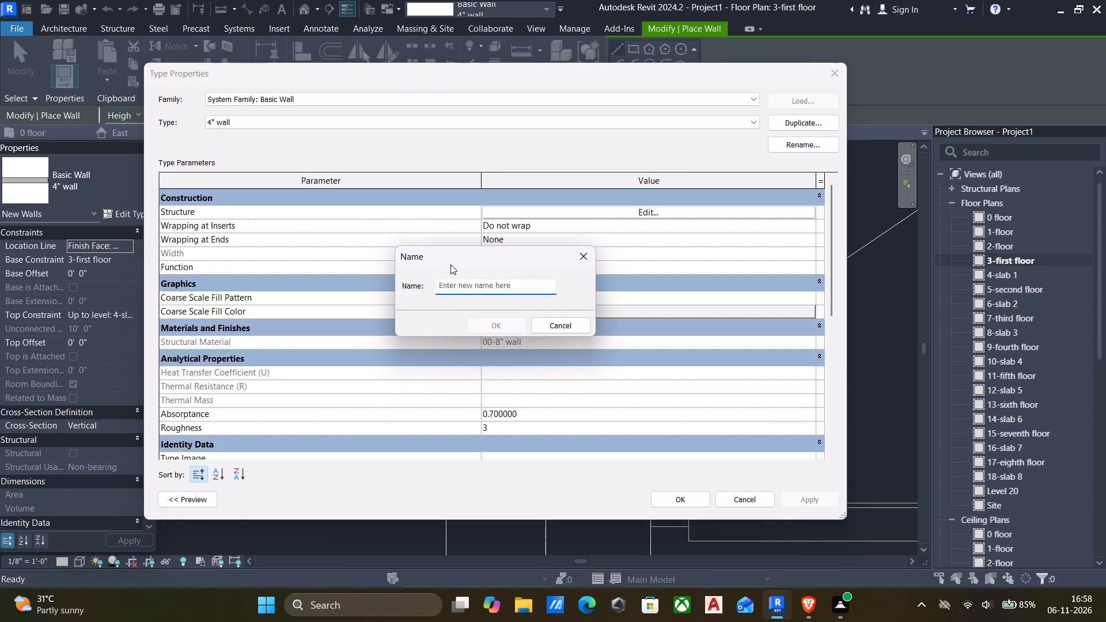
key(1)
key(shift+quotedbl)
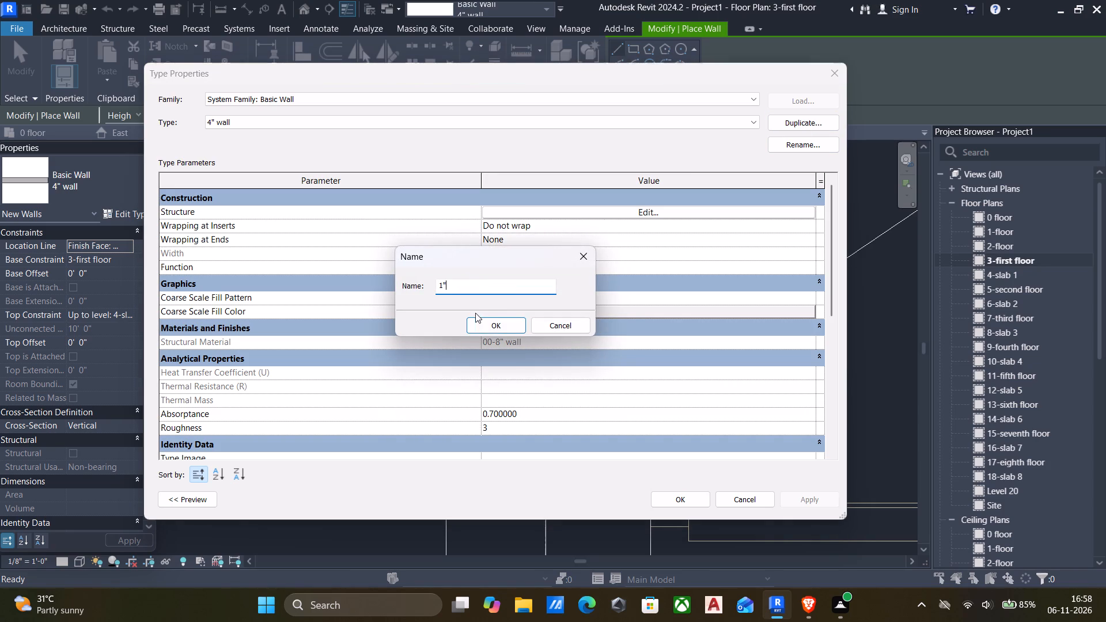
click(490, 322)
click(628, 217)
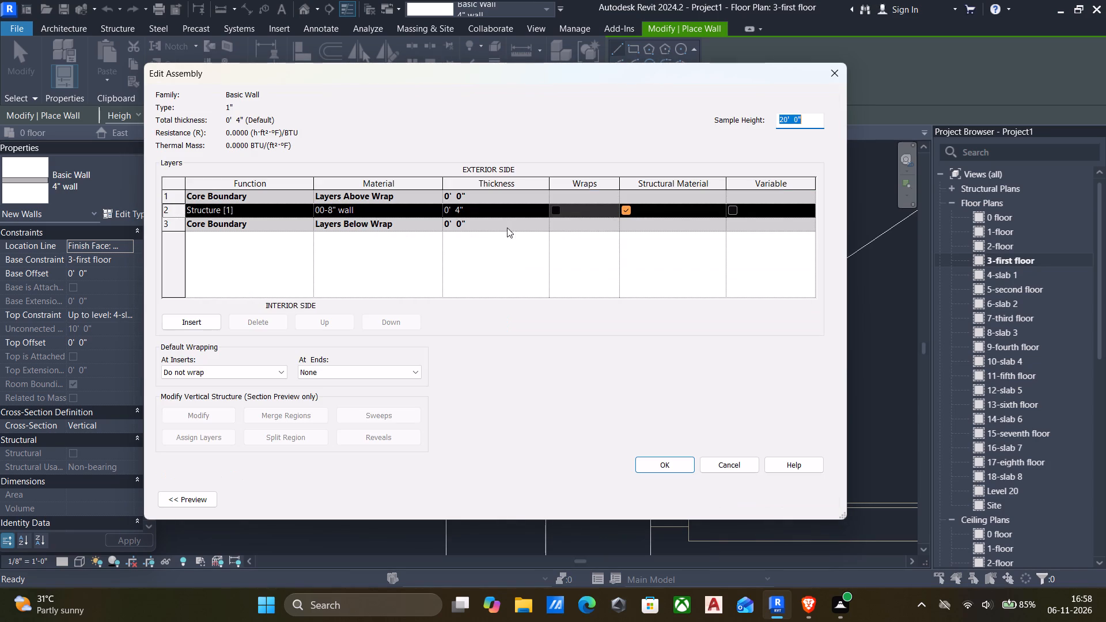
click(505, 214)
text(2")
key(Return)
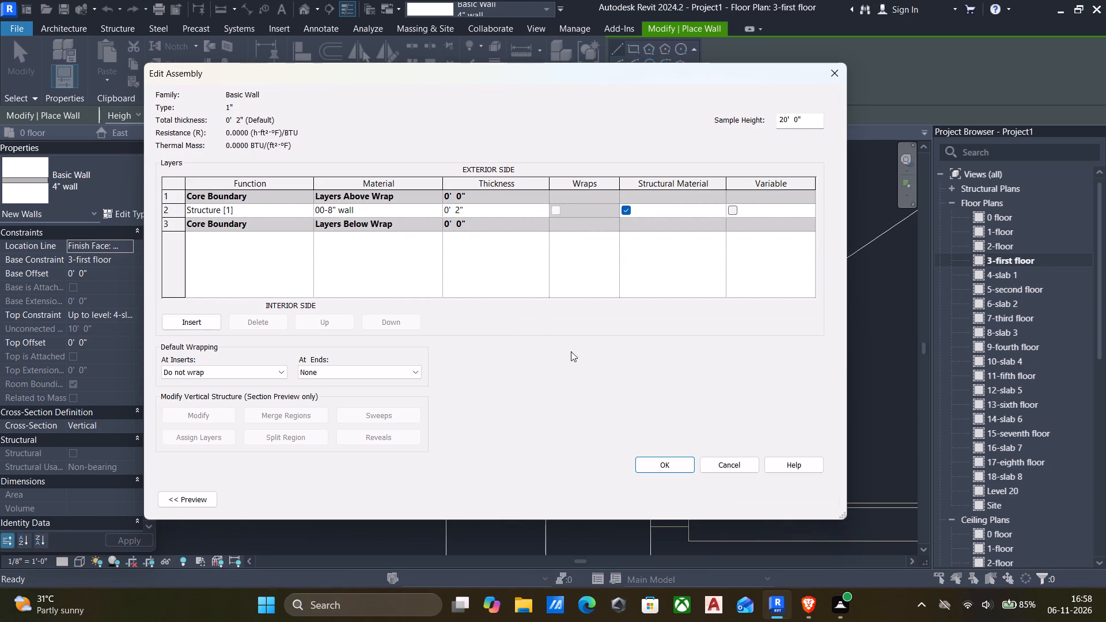
click(657, 462)
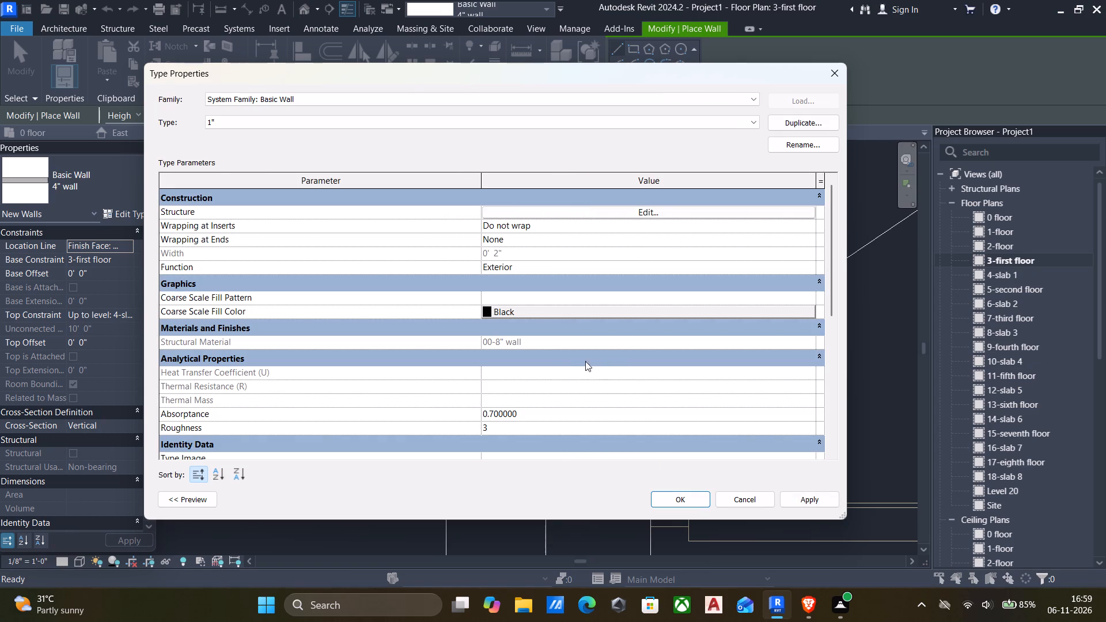
click(807, 495)
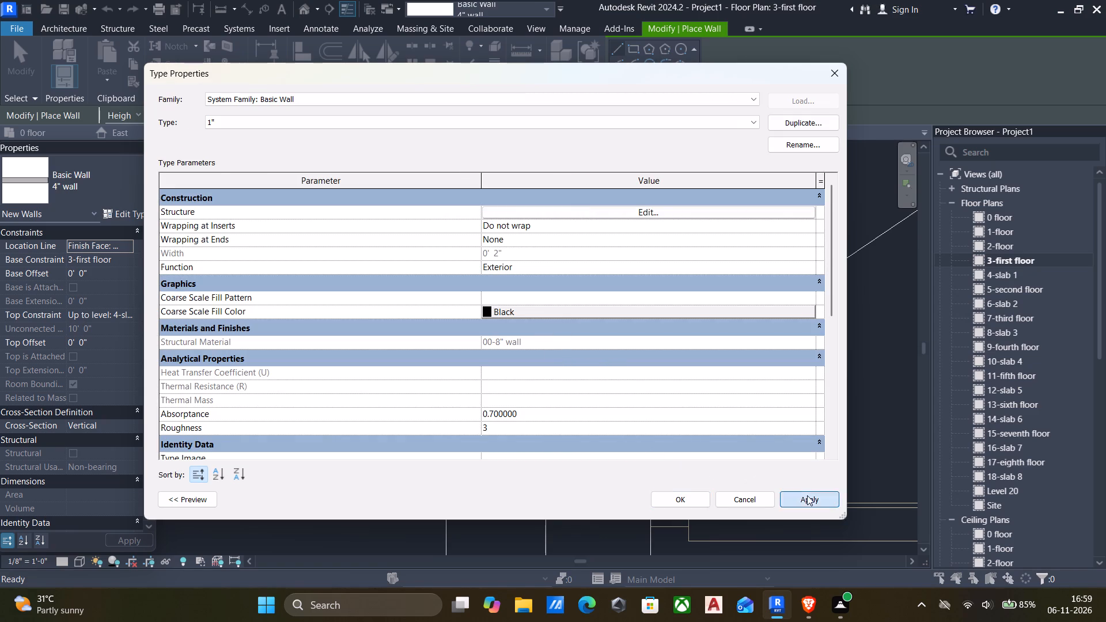
click(661, 493)
Draw a 1" type wall about 2'-8" long along the shaft's balcony side, between its lower and upper corners.
scroll(531, 241, down, 5)
middle_drag(527, 273, 589, 388)
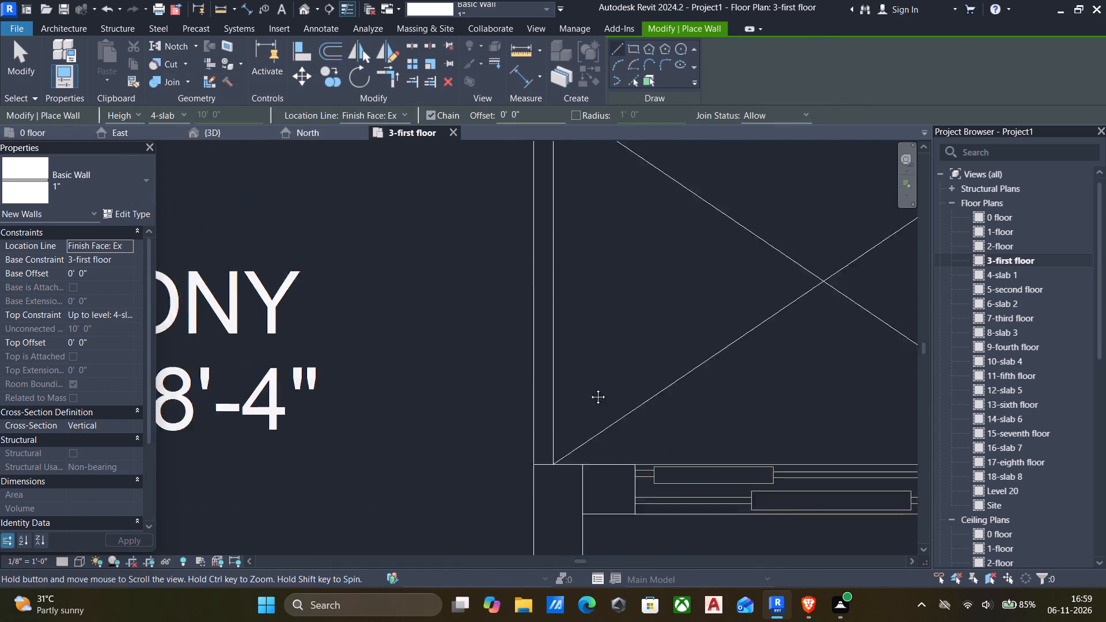
middle_drag(589, 388, 594, 396)
scroll(586, 399, up, 1)
scroll(605, 286, down, 3)
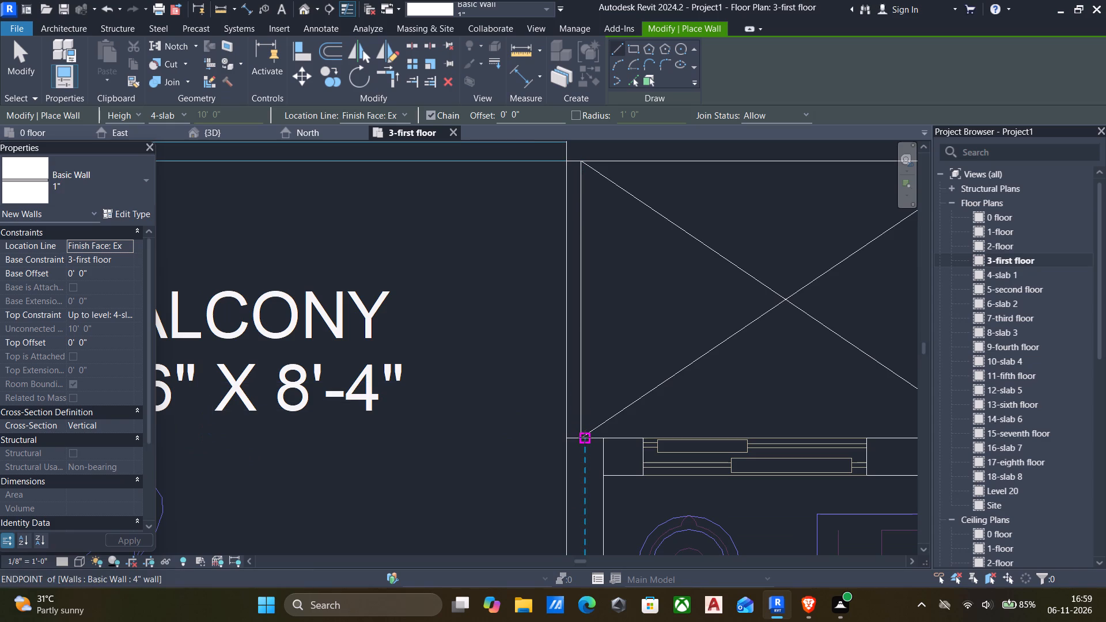
click(581, 439)
key(space)
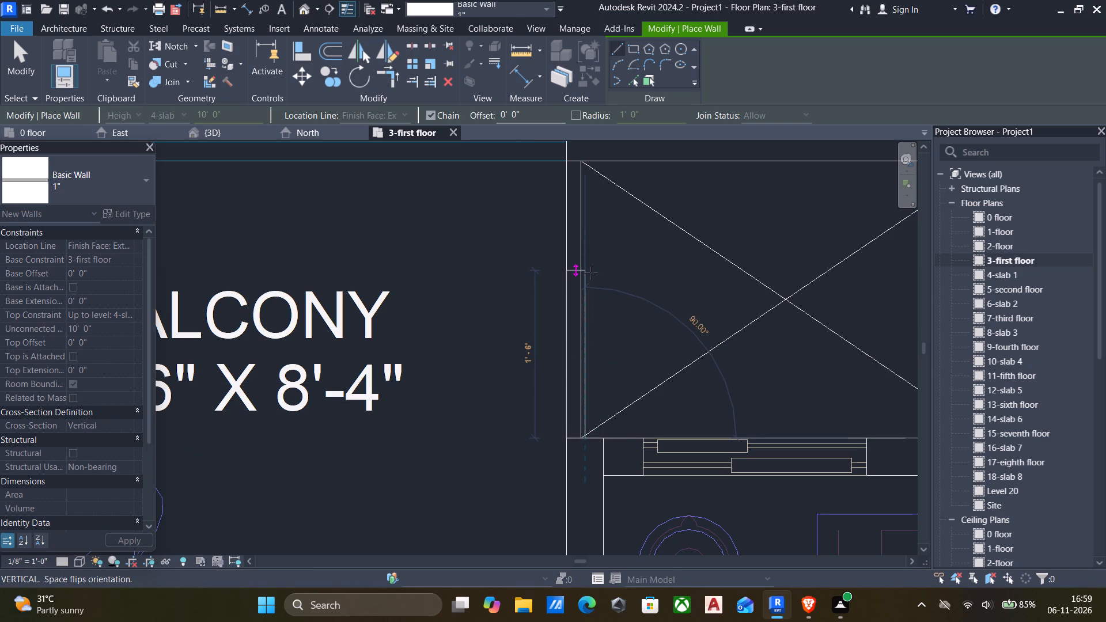
scroll(591, 273, down, 4)
middle_drag(590, 274, 555, 338)
scroll(559, 289, up, 10)
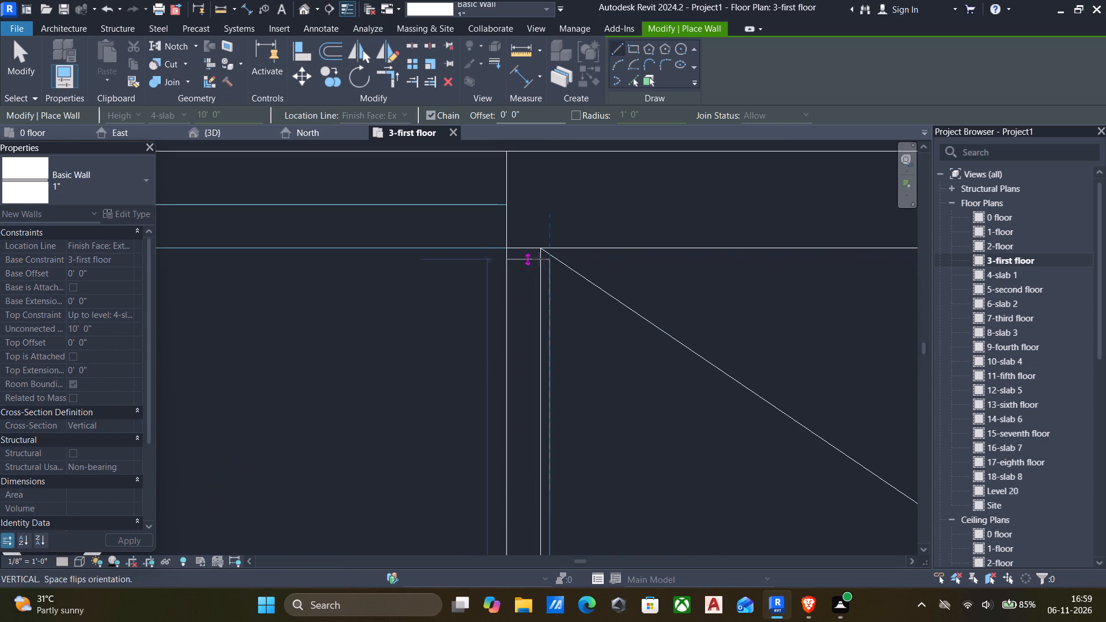
click(544, 249)
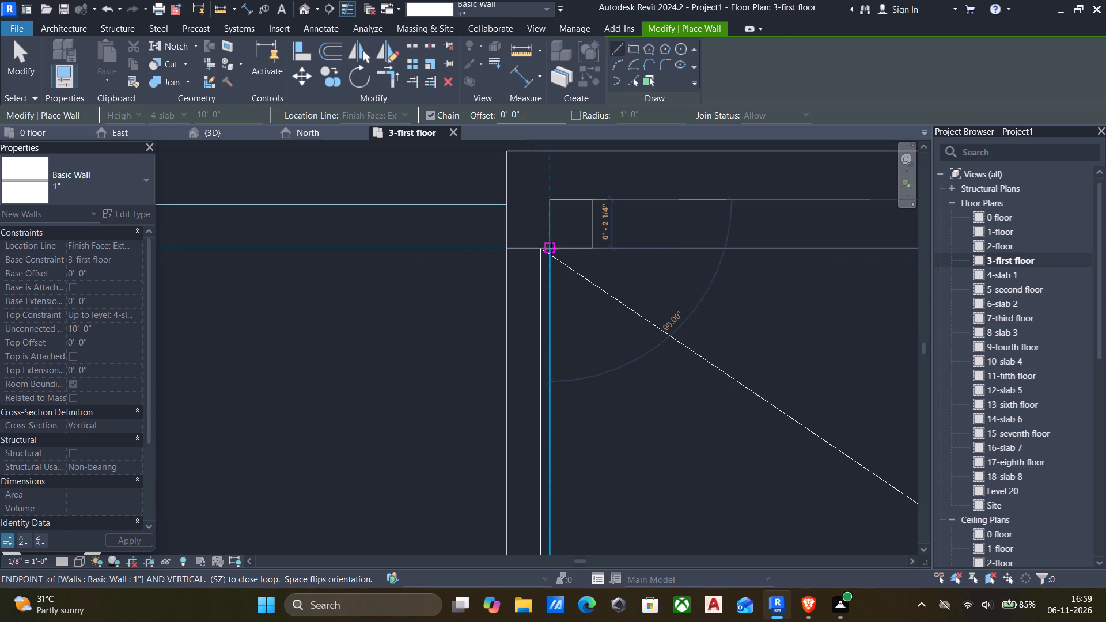
key(Escape)
key(Escape)
Set the 1" wall type's structure layer thickness to 1.9".
click(545, 292)
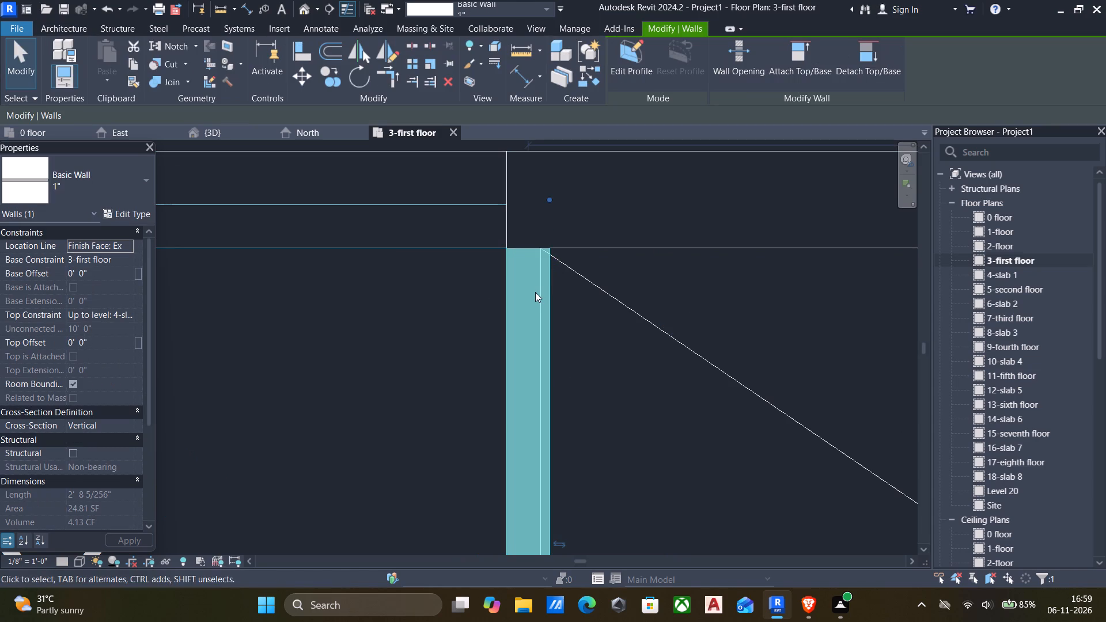
click(128, 215)
click(661, 213)
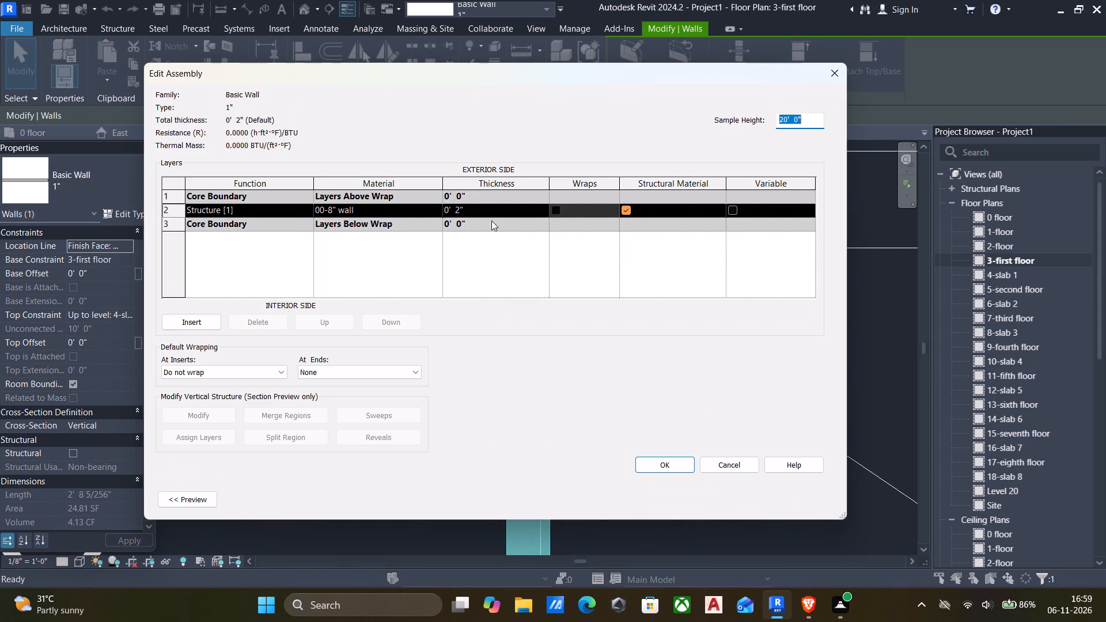
click(498, 218)
click(479, 208)
key(1)
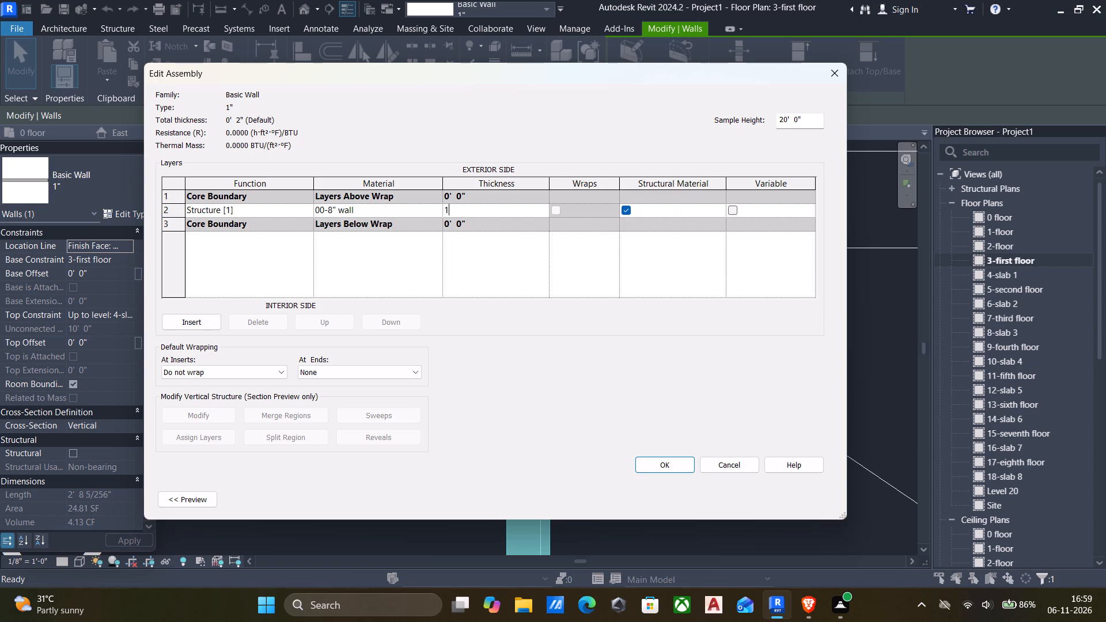
text(.9")
key(Return)
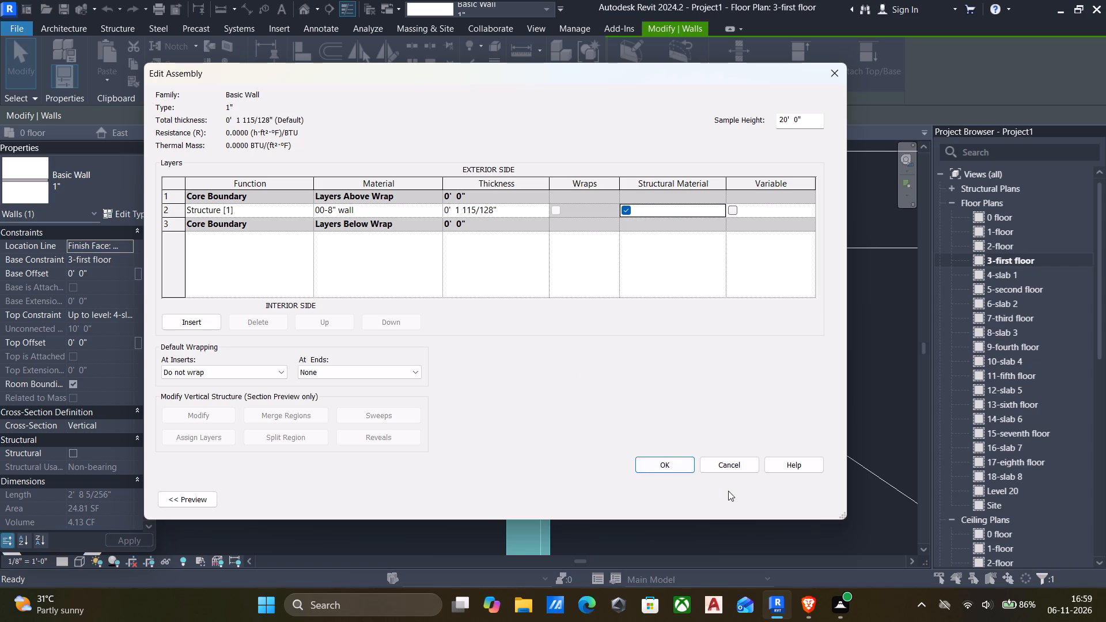
click(673, 466)
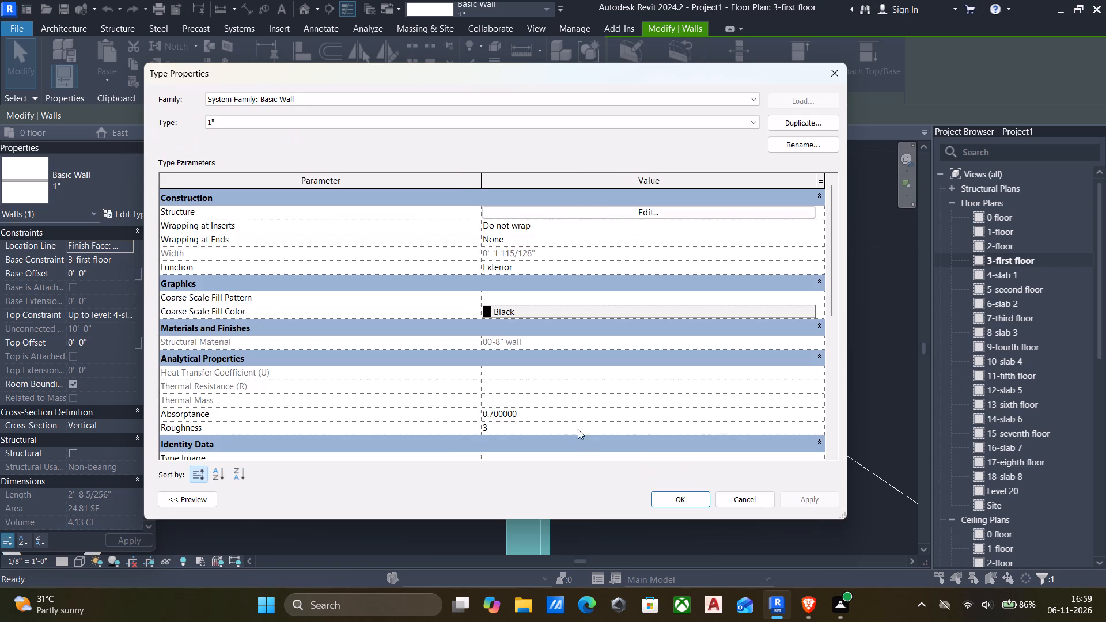
click(806, 502)
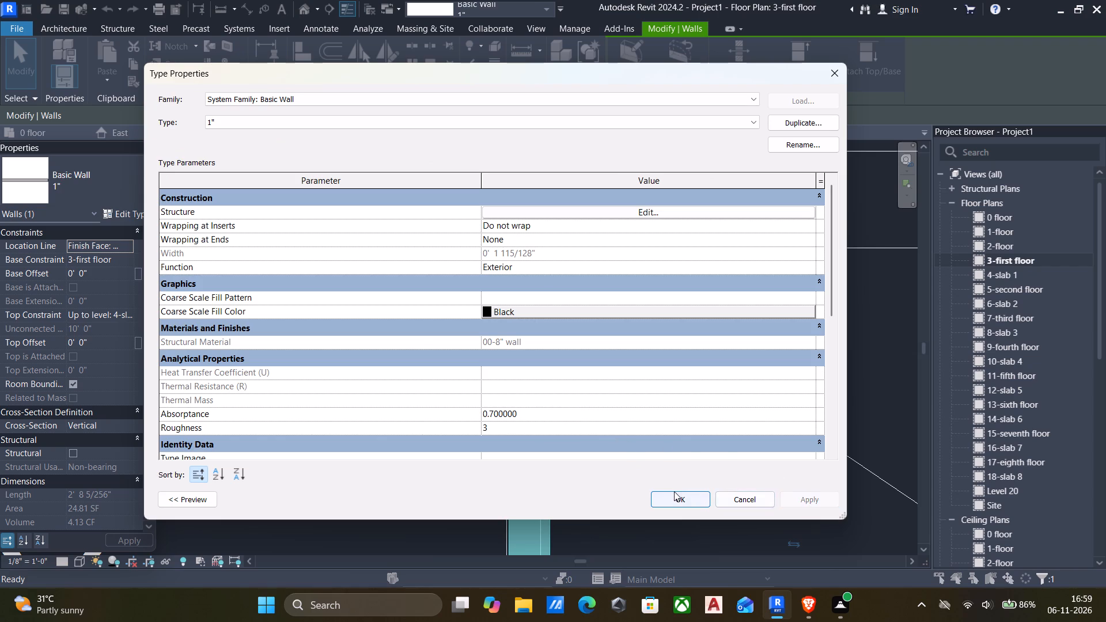
click(674, 491)
Align the new shaft wall's balcony-side face with the adjacent line of the imported plan.
scroll(532, 367, up, 2)
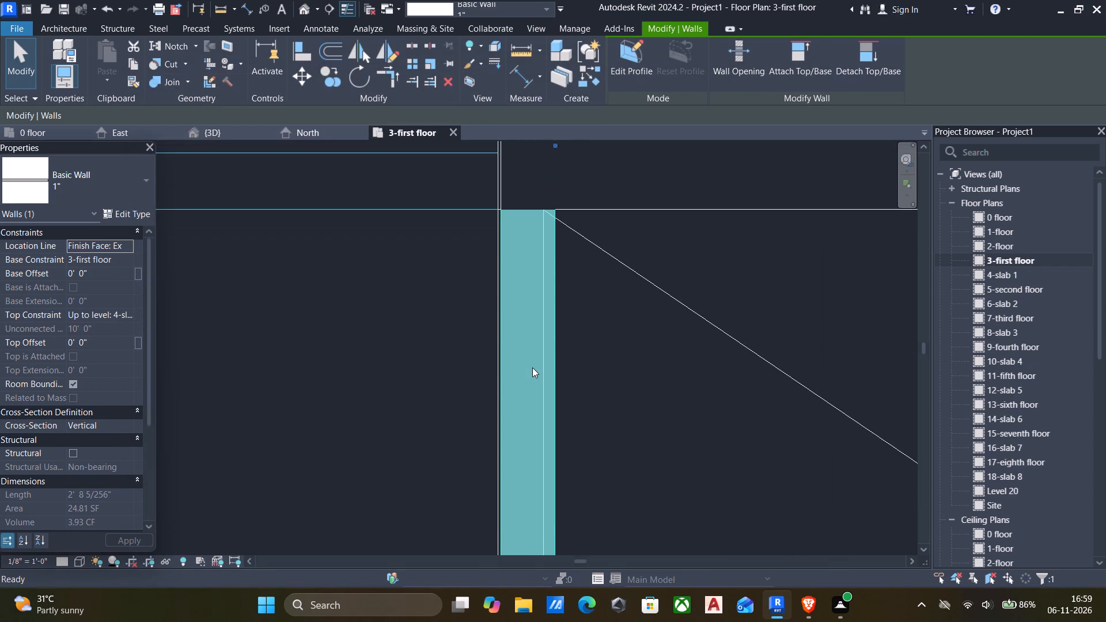
text(al)
scroll(512, 372, up, 11)
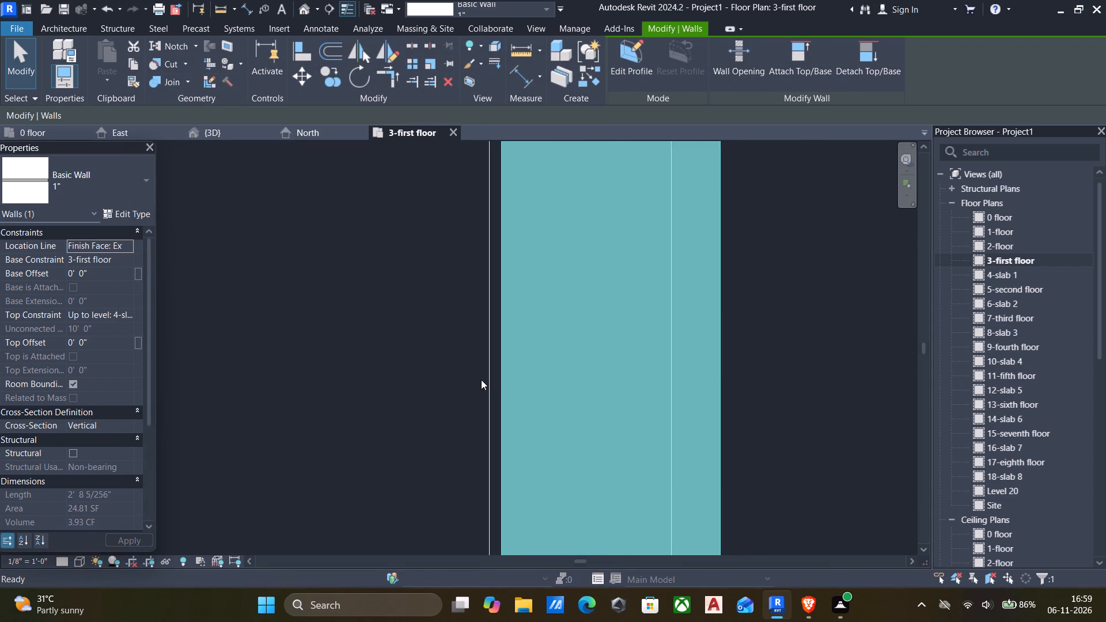
click(482, 380)
click(488, 384)
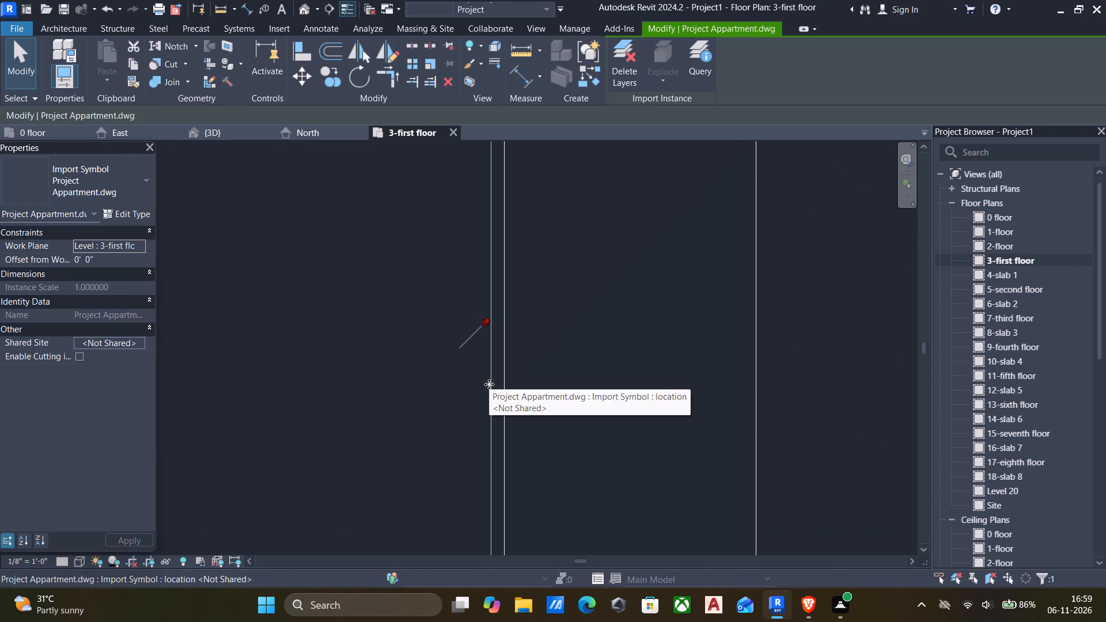
click(423, 376)
text(al)
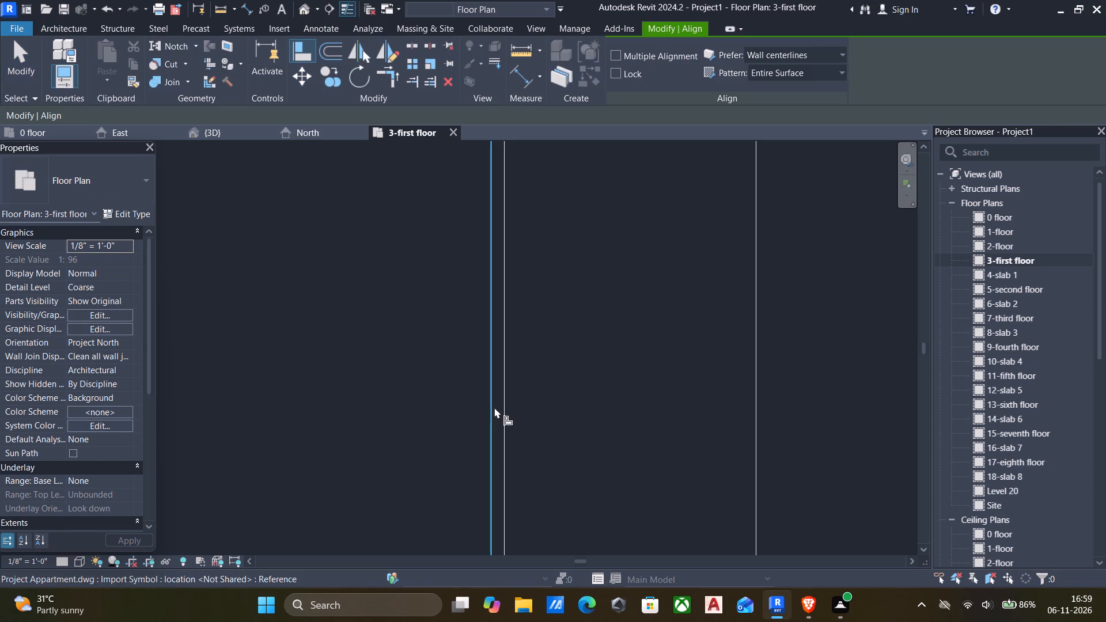
click(494, 407)
click(501, 407)
scroll(506, 409, down, 6)
key(Escape)
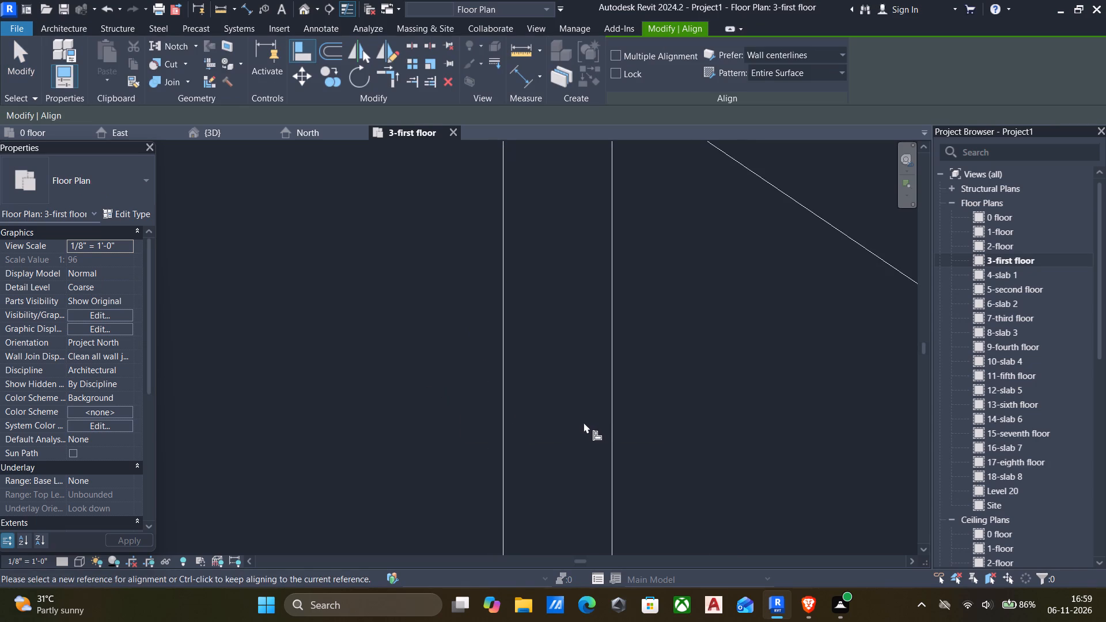
key(Escape)
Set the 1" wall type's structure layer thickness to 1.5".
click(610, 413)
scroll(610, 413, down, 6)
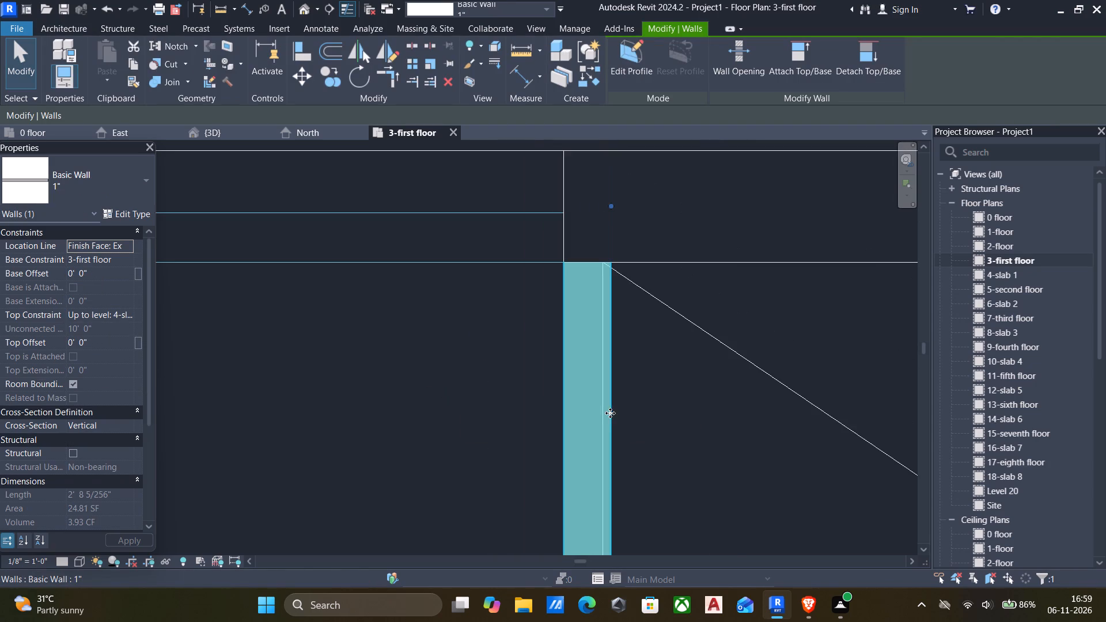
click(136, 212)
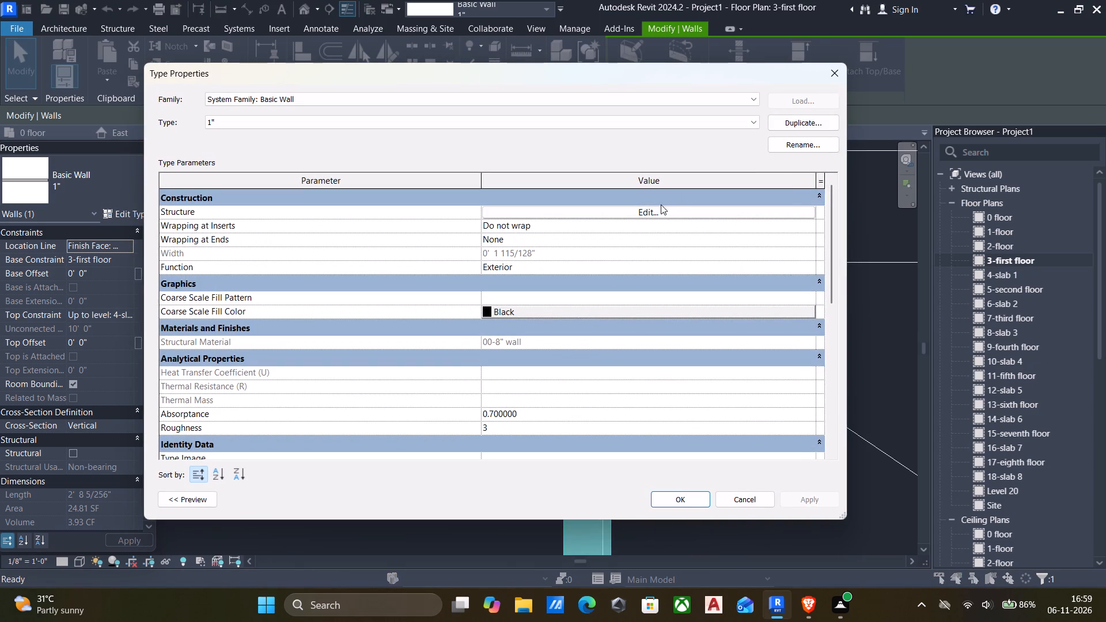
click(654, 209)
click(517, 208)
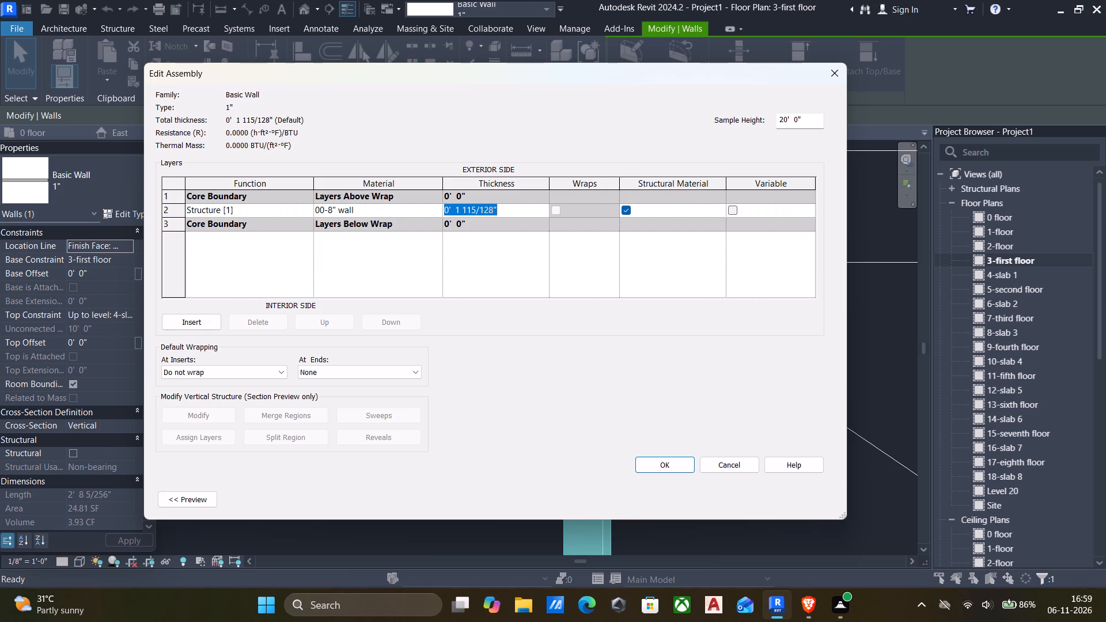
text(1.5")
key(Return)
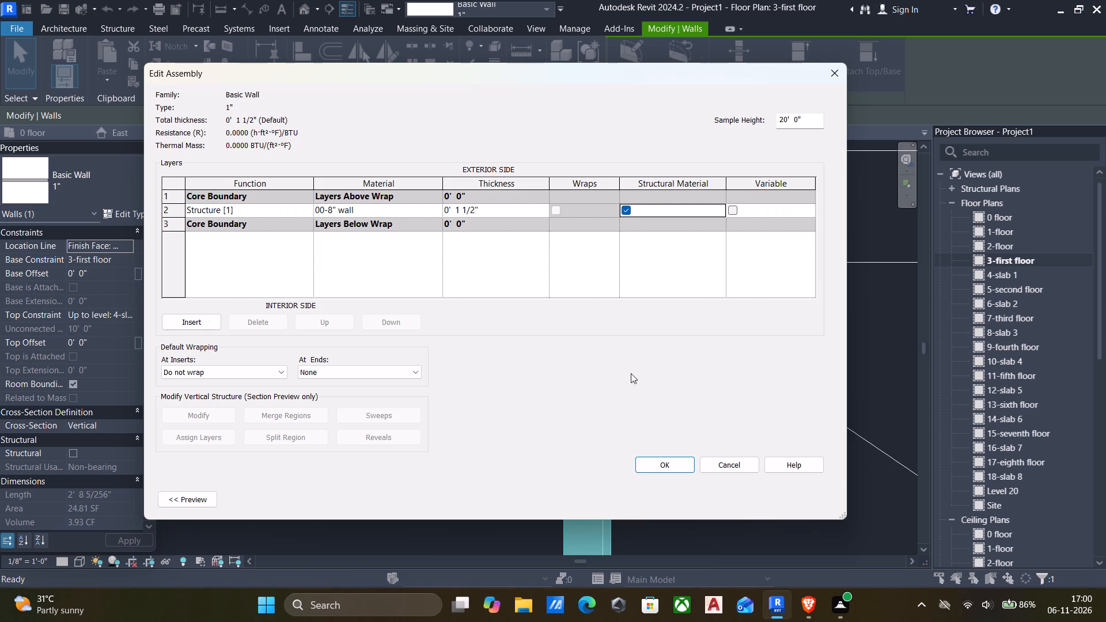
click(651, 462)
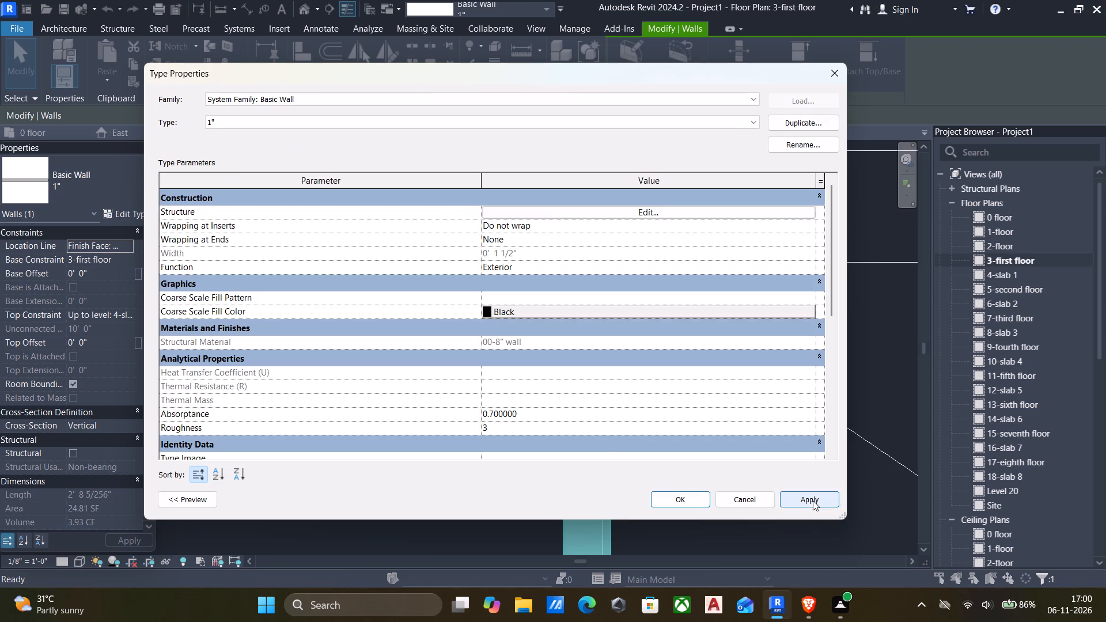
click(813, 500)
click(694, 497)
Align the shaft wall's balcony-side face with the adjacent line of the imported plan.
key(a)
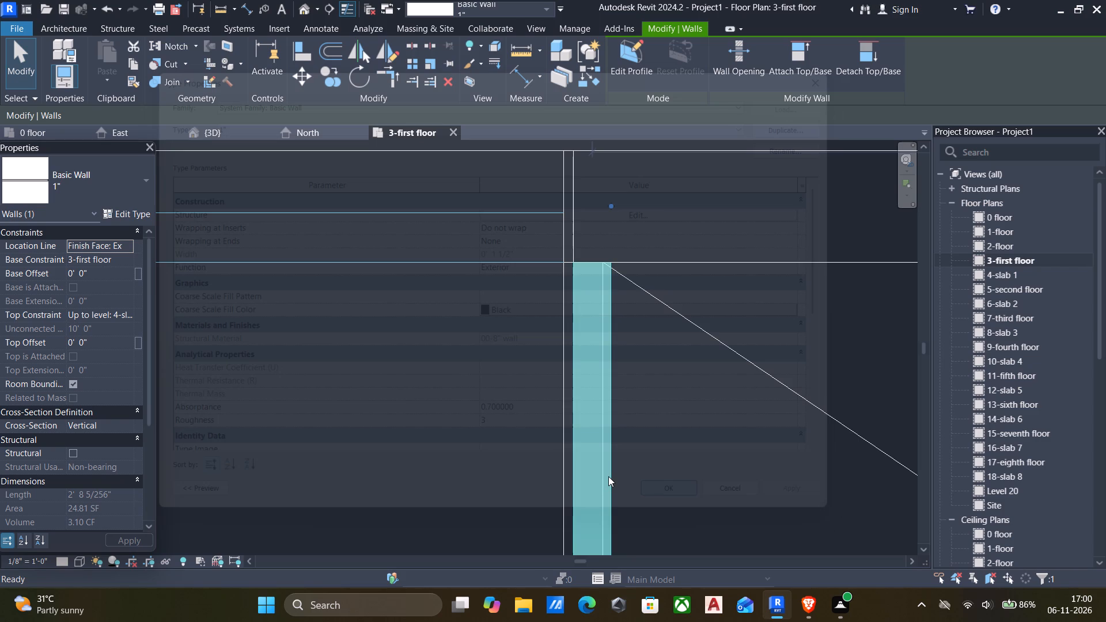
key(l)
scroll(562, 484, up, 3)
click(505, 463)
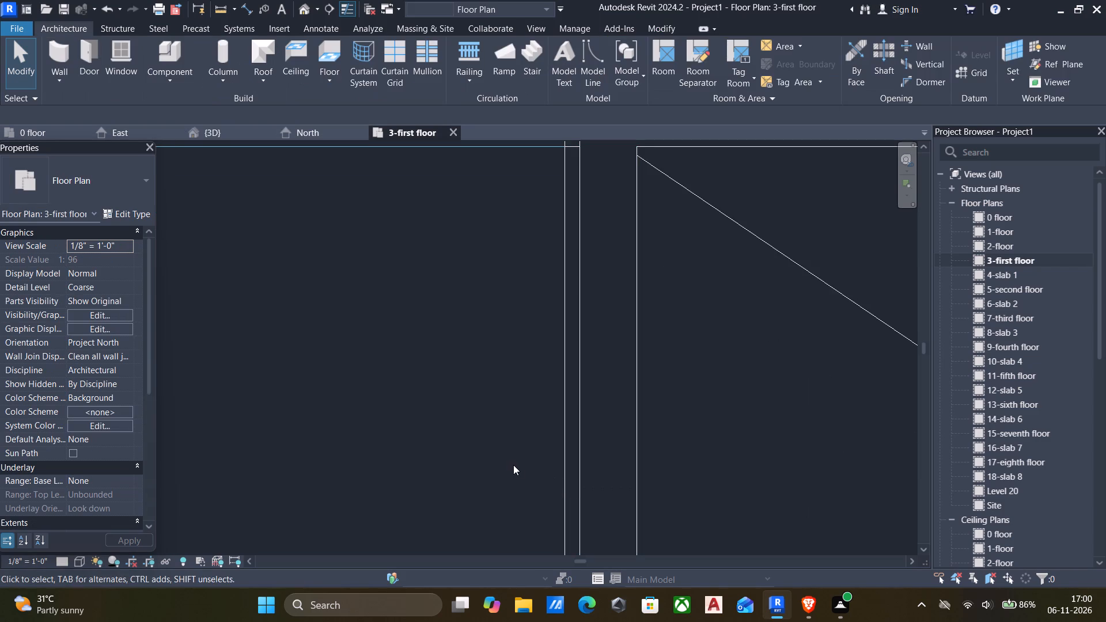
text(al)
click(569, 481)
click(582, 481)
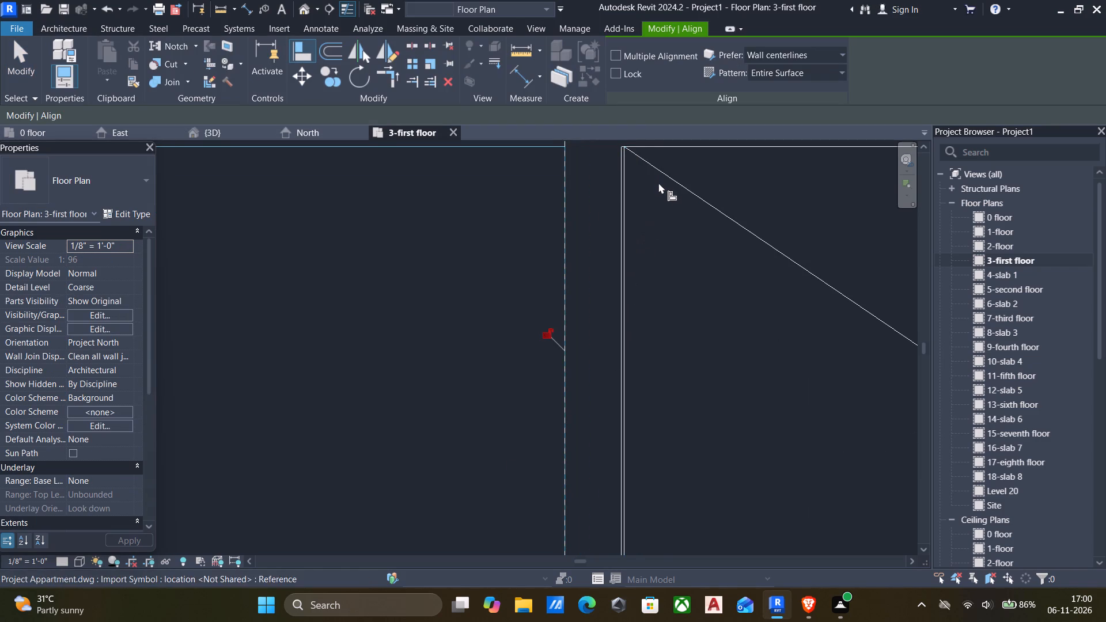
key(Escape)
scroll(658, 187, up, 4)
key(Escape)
Set the 1" wall type's structure layer thickness to 1.6".
click(596, 274)
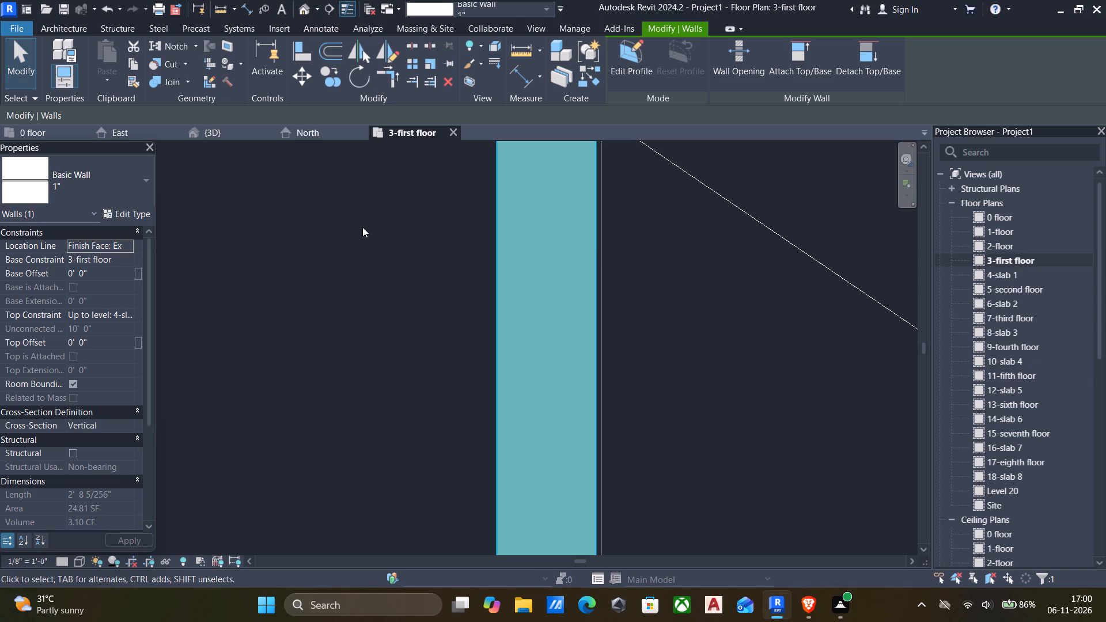
click(132, 215)
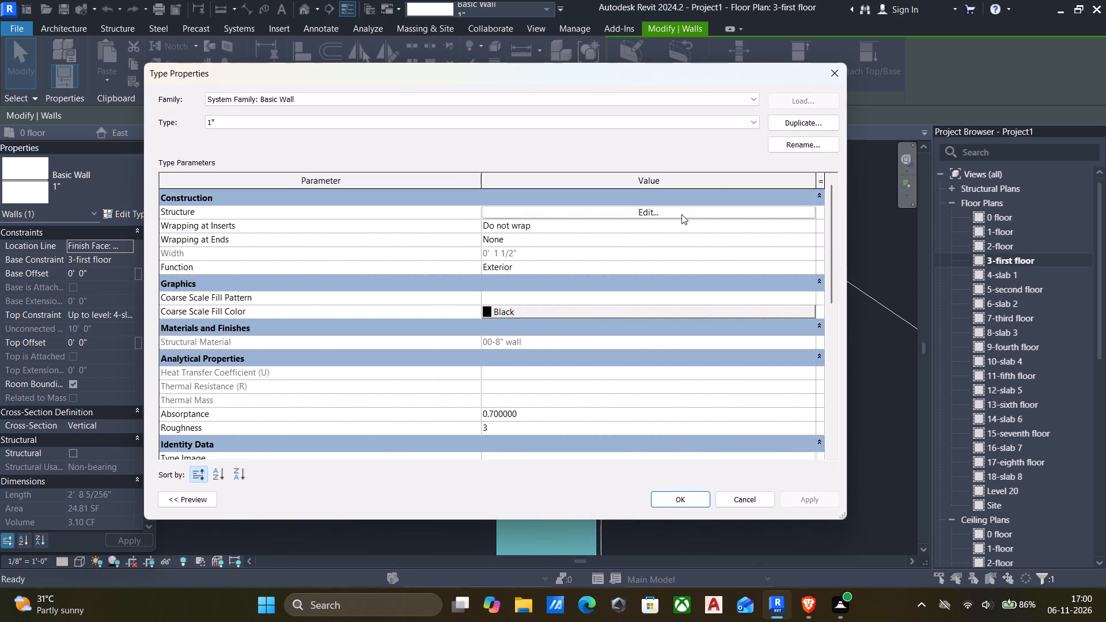
click(681, 214)
click(526, 214)
text(1.6")
key(Return)
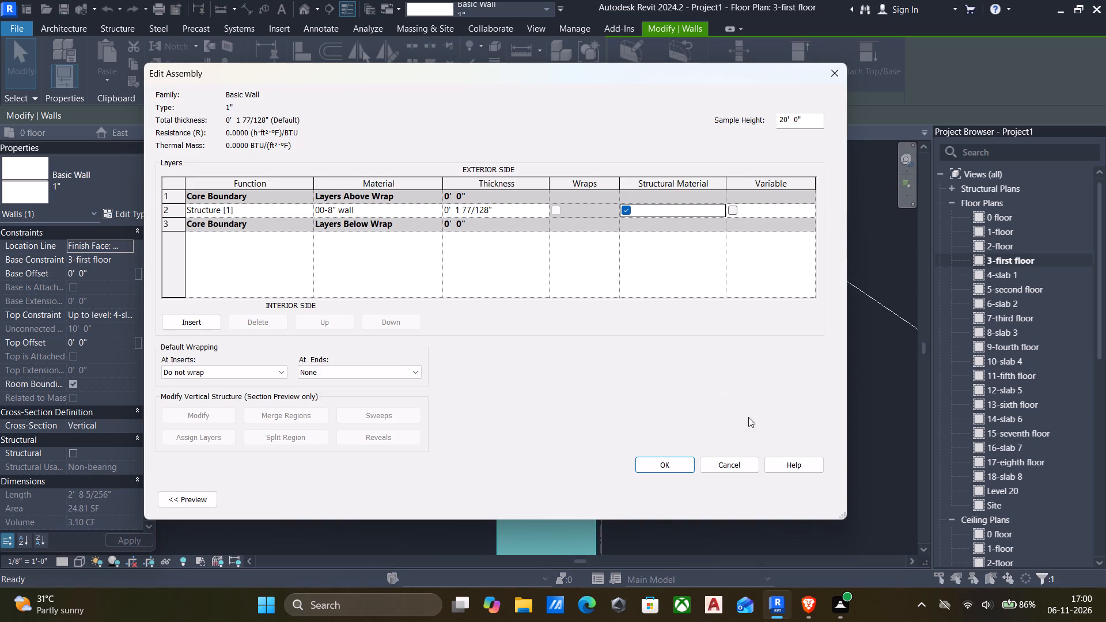
click(657, 454)
click(658, 461)
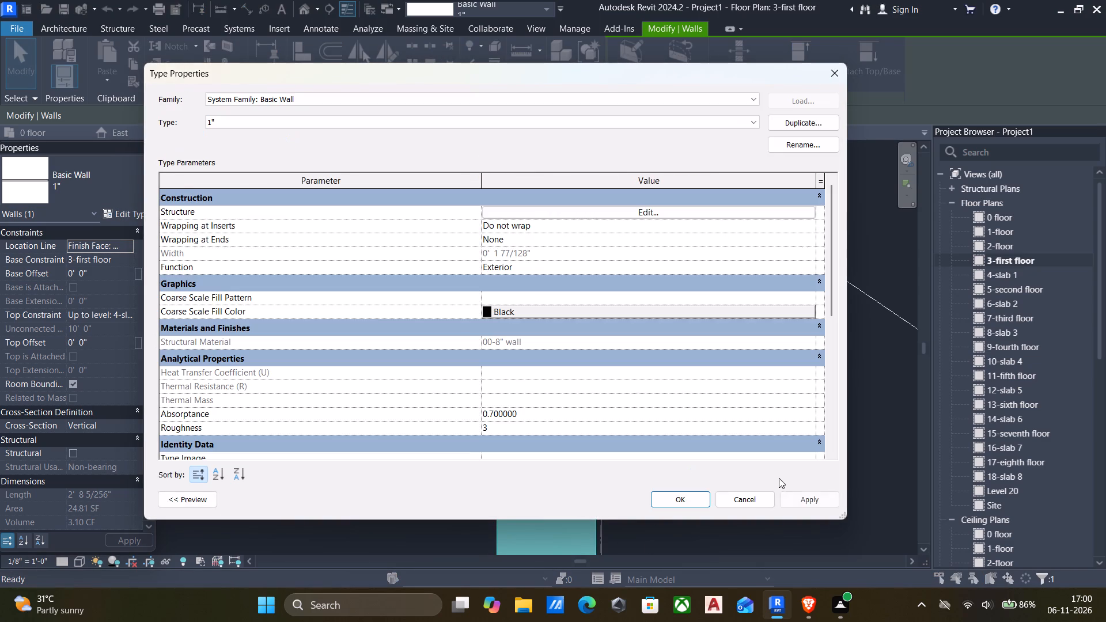
click(805, 499)
click(652, 499)
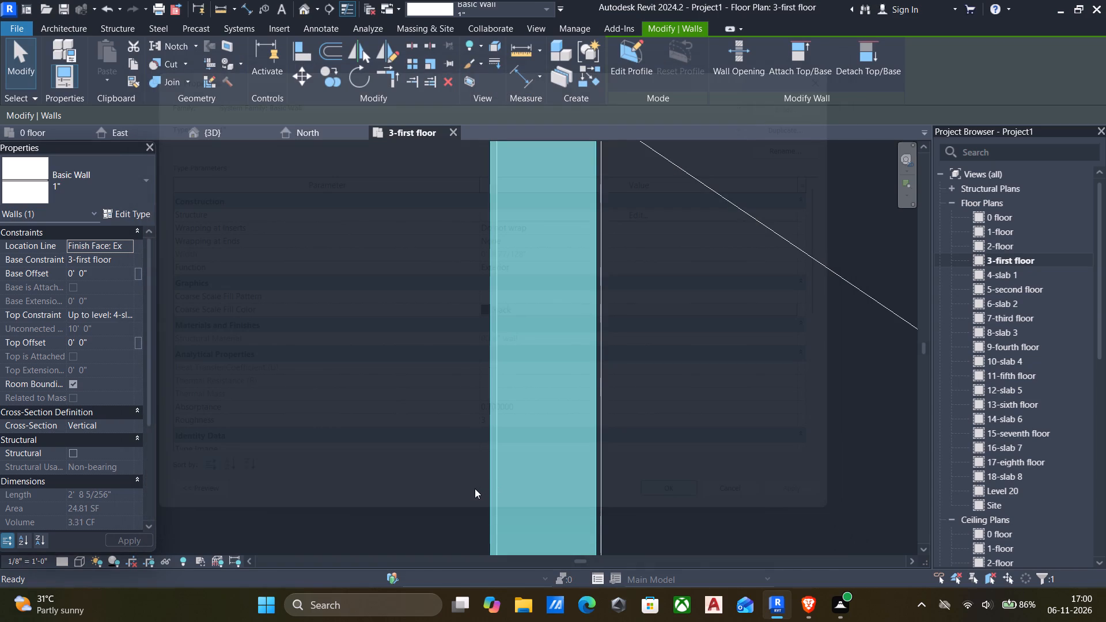
Align the thin wall's shaft-side face with the shaft outline of the imported plan.
key(a)
key(l)
scroll(574, 502, up, 2)
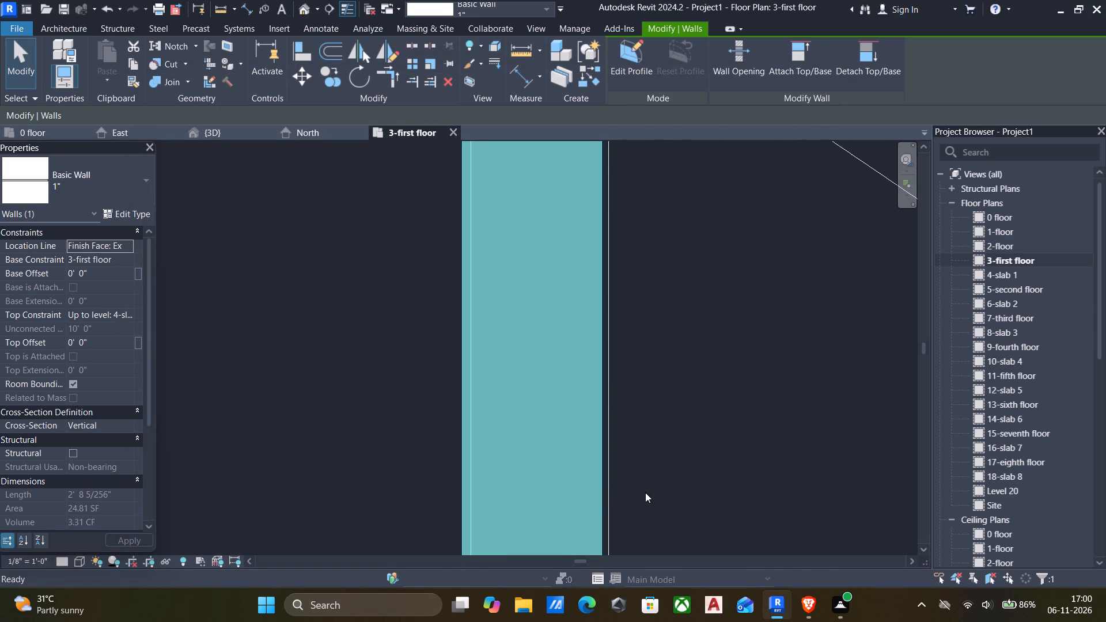
click(645, 492)
key(a)
key(l)
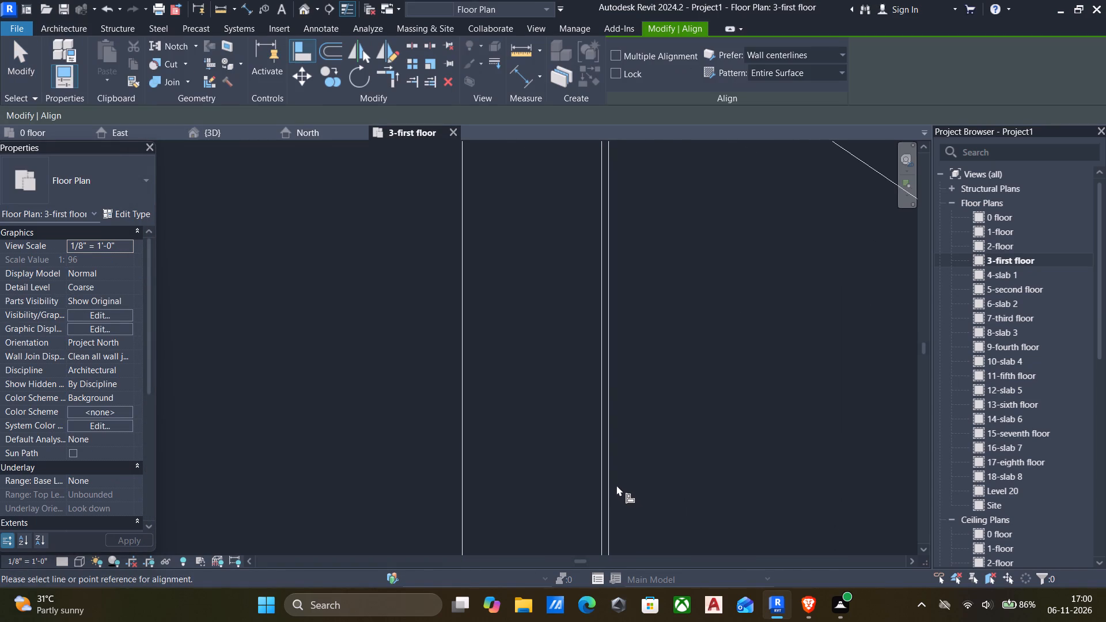
click(608, 482)
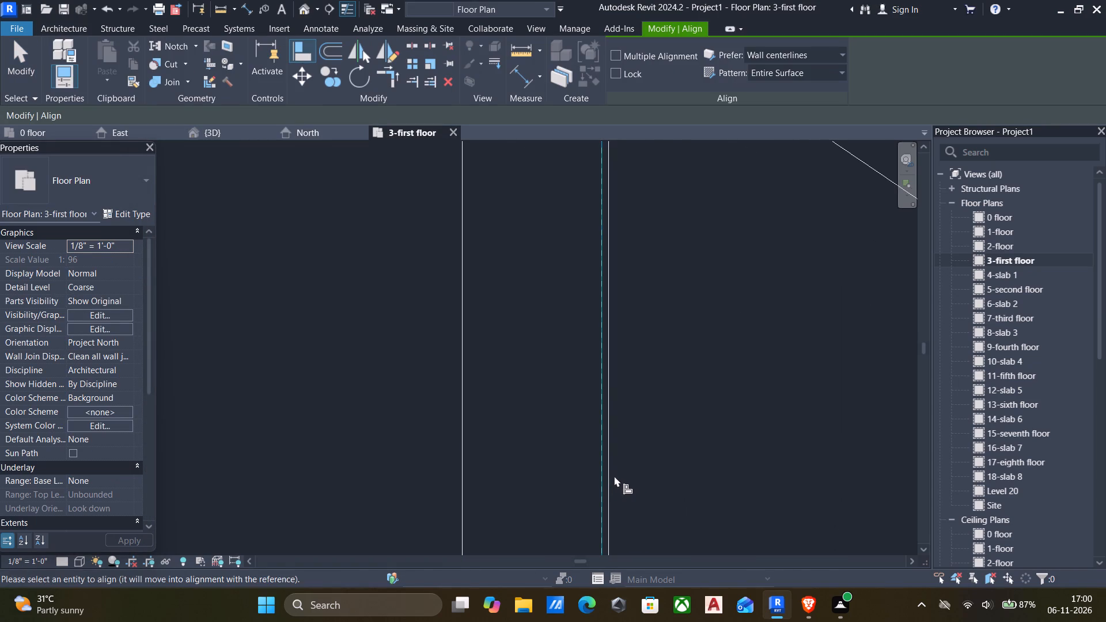
click(614, 475)
click(611, 465)
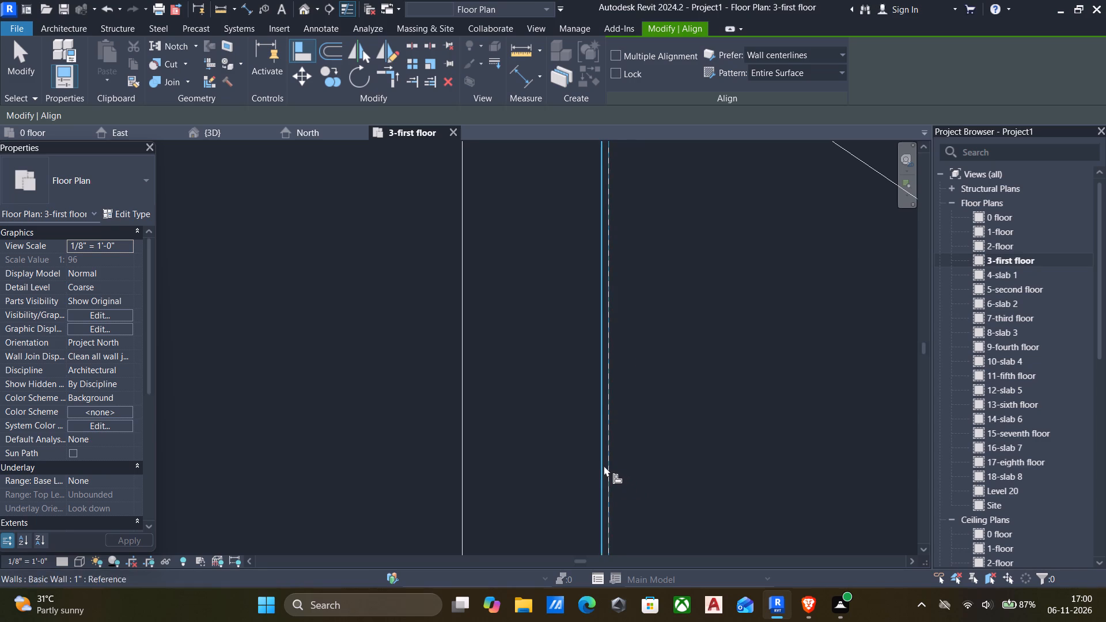
click(604, 465)
scroll(622, 471, down, 6)
scroll(618, 394, down, 12)
key(Escape)
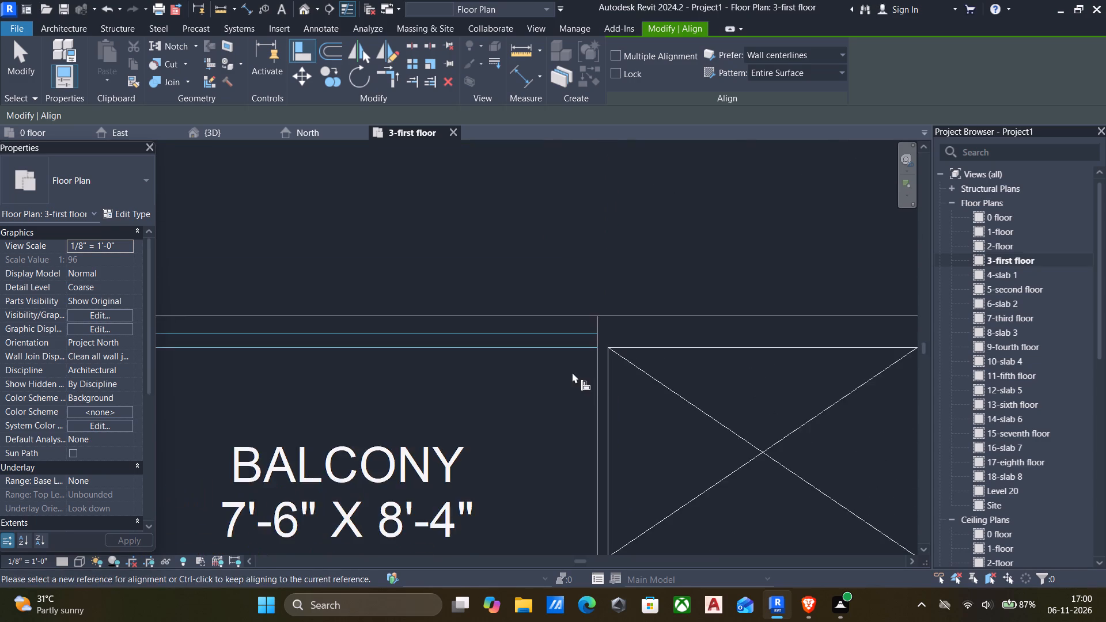
scroll(588, 379, down, 7)
key(Escape)
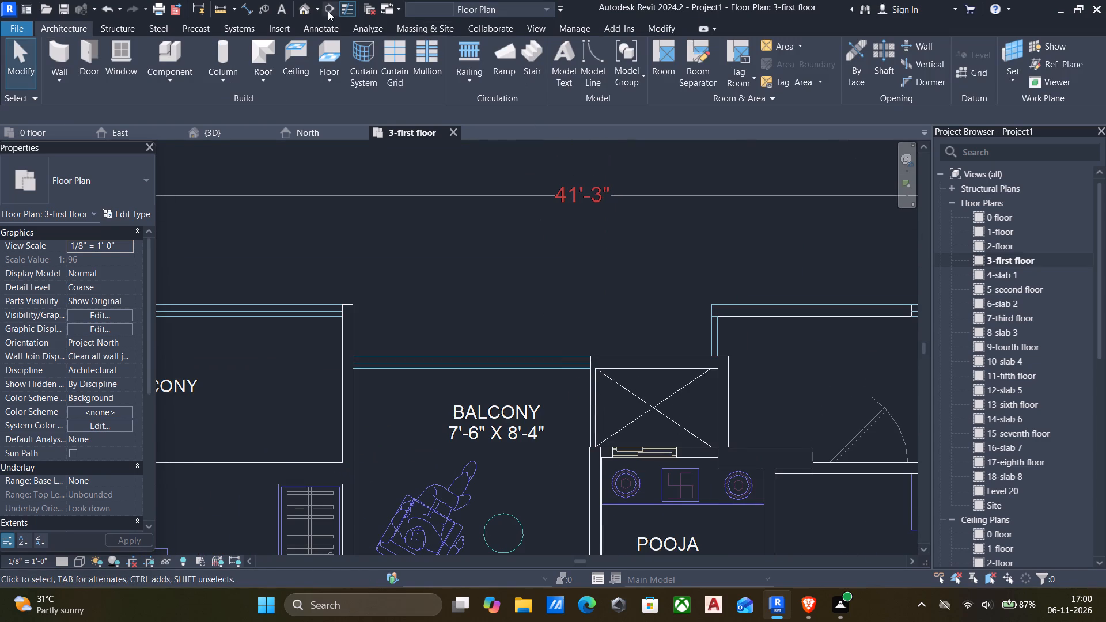
Examine the modelled apartment walls and balconies in the 3D view from several sides and close up.
click(309, 7)
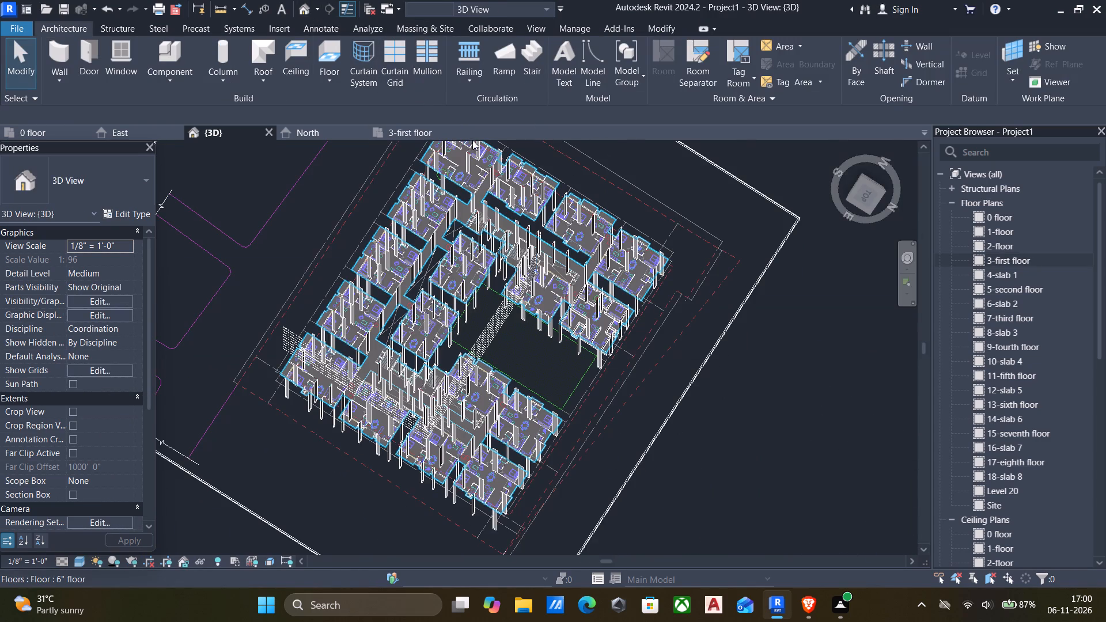
scroll(557, 281, down, 4)
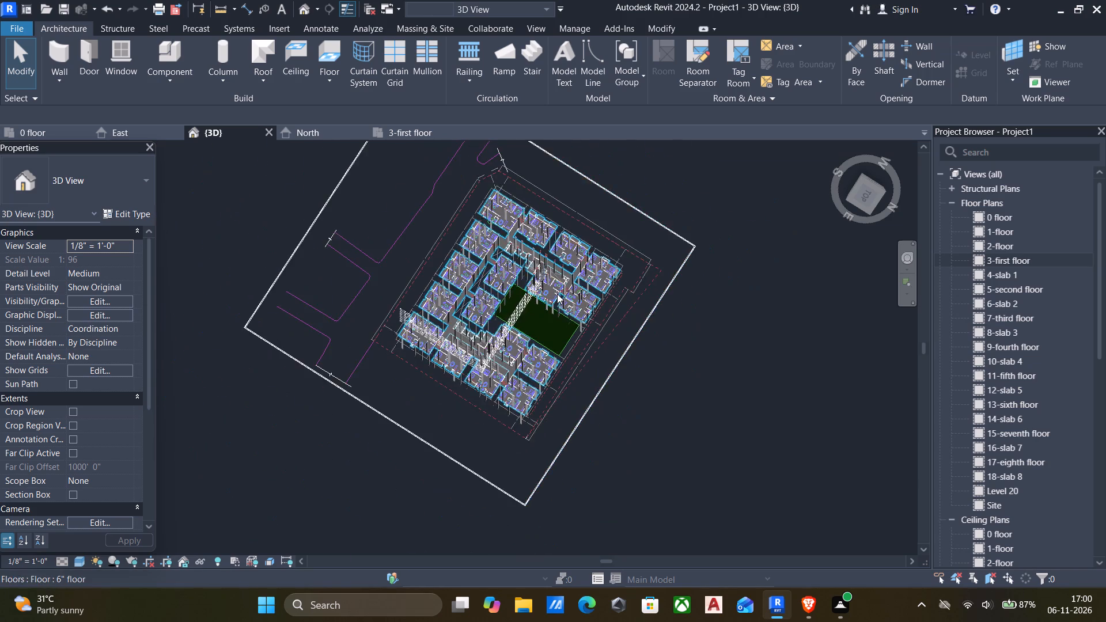
shift+scroll(557, 294, down, 1)
shift+middle_drag(537, 297, 453, 145)
scroll(525, 365, up, 6)
scroll(525, 356, down, 2)
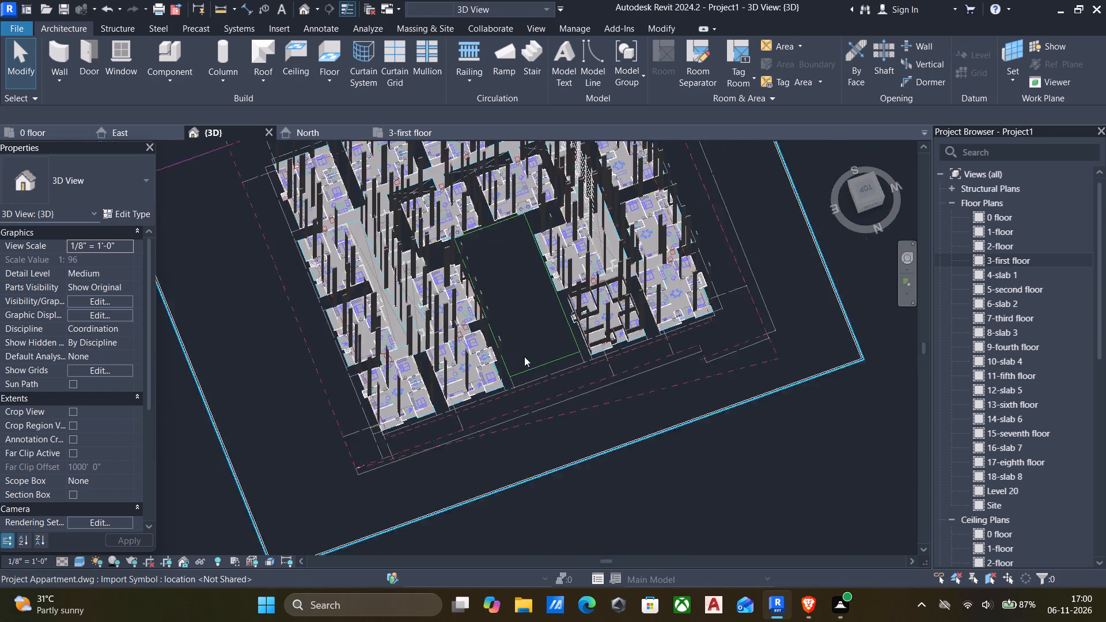
scroll(524, 356, down, 4)
middle_drag(539, 351, 480, 228)
scroll(474, 267, up, 7)
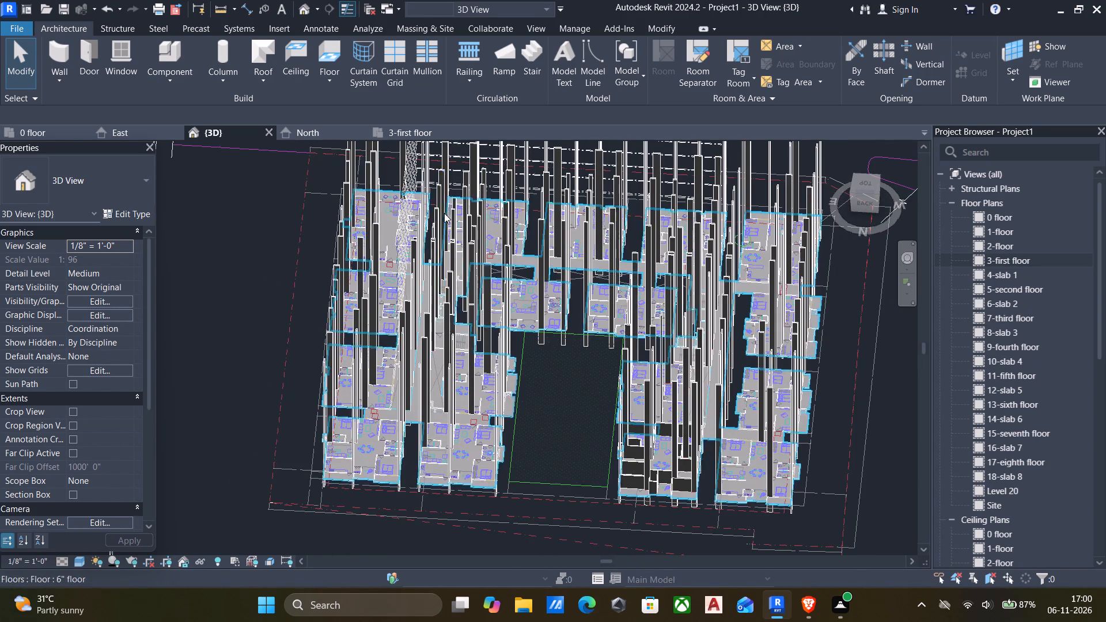
scroll(600, 324, down, 5)
middle_drag(617, 335, 502, 315)
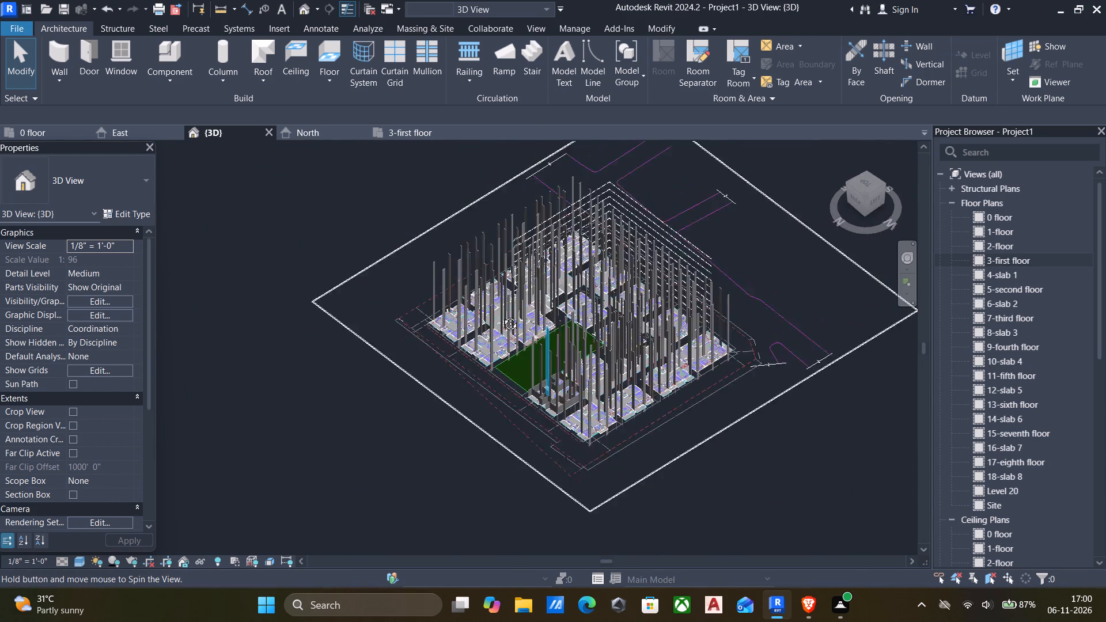
middle_drag(502, 315, 826, 267)
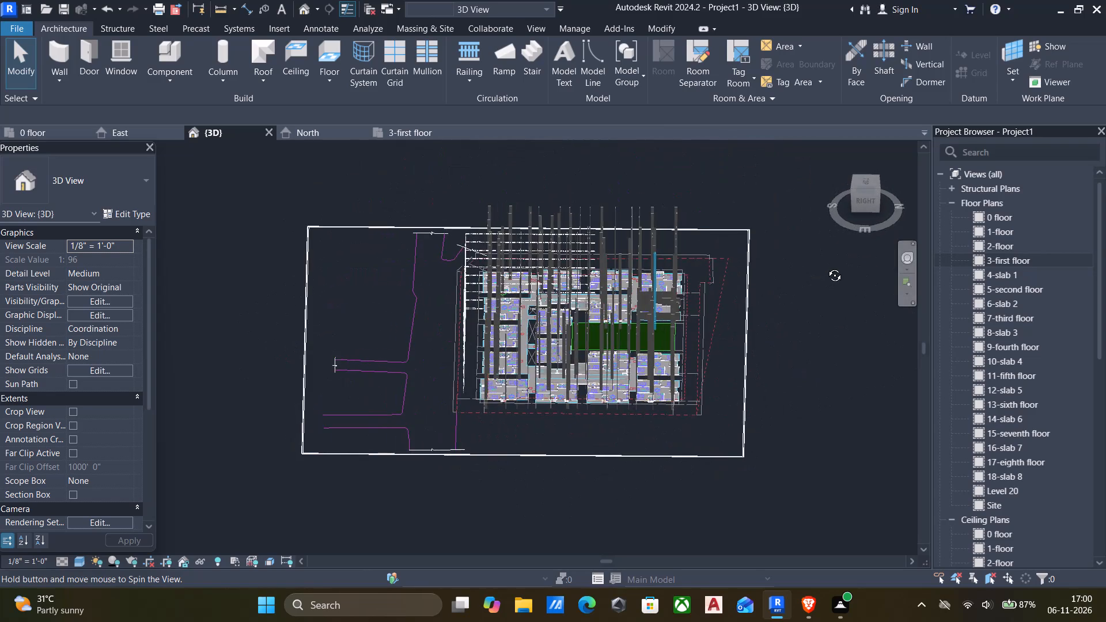
middle_drag(826, 267, 700, 286)
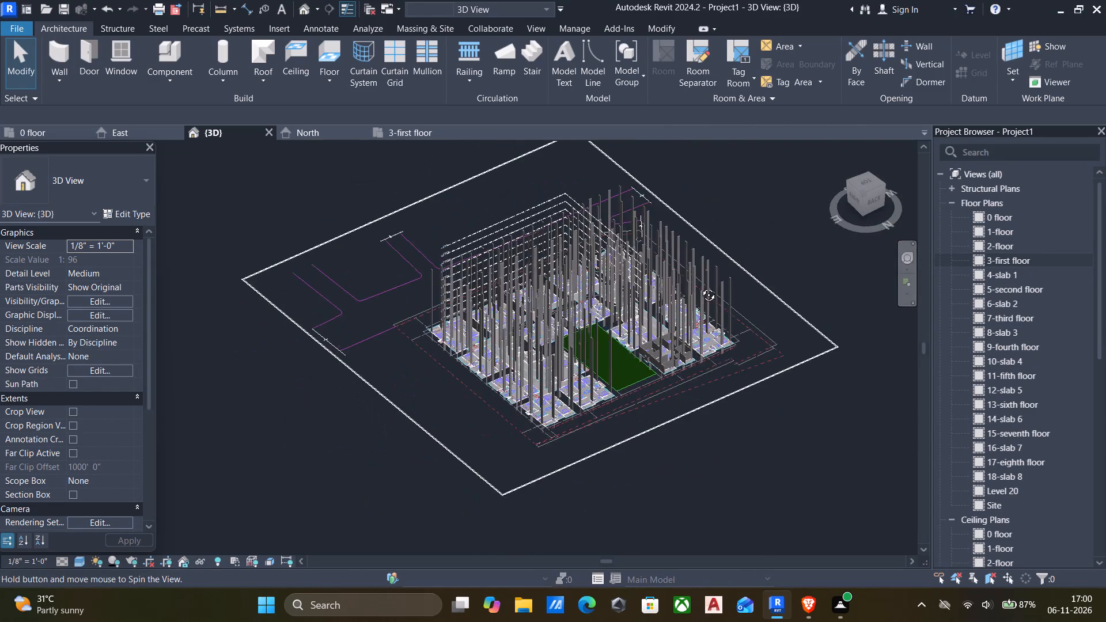
middle_drag(700, 286, 699, 286)
scroll(700, 339, up, 6)
scroll(643, 365, up, 12)
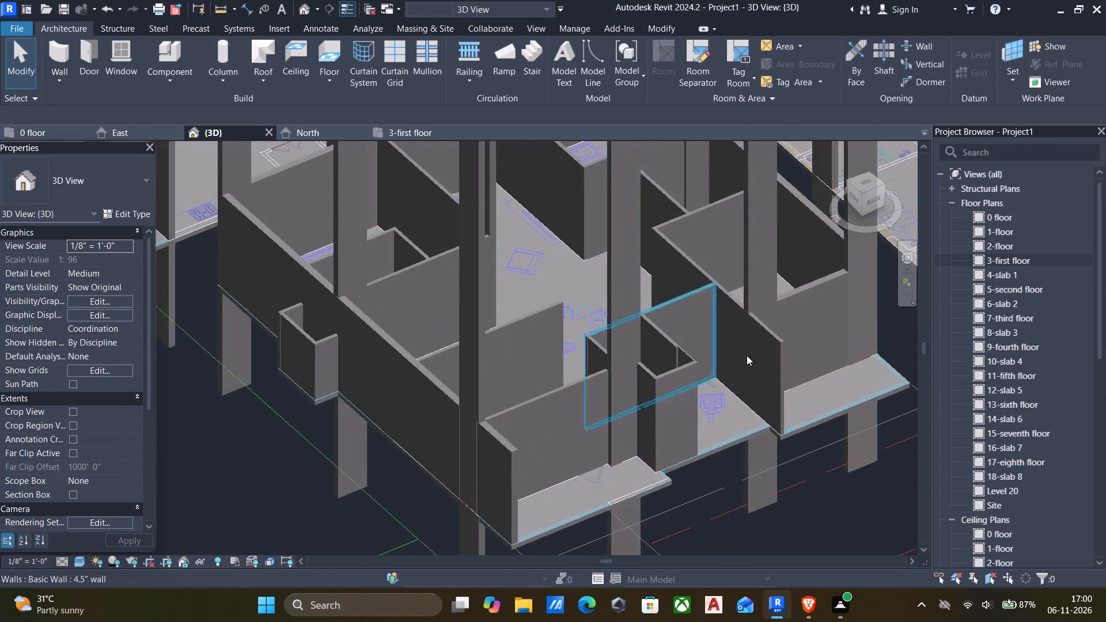
Start a railing on the 3-first floor plan using the Glass Panel - Bottom Fill type.
triple_click(980, 255)
click(665, 174)
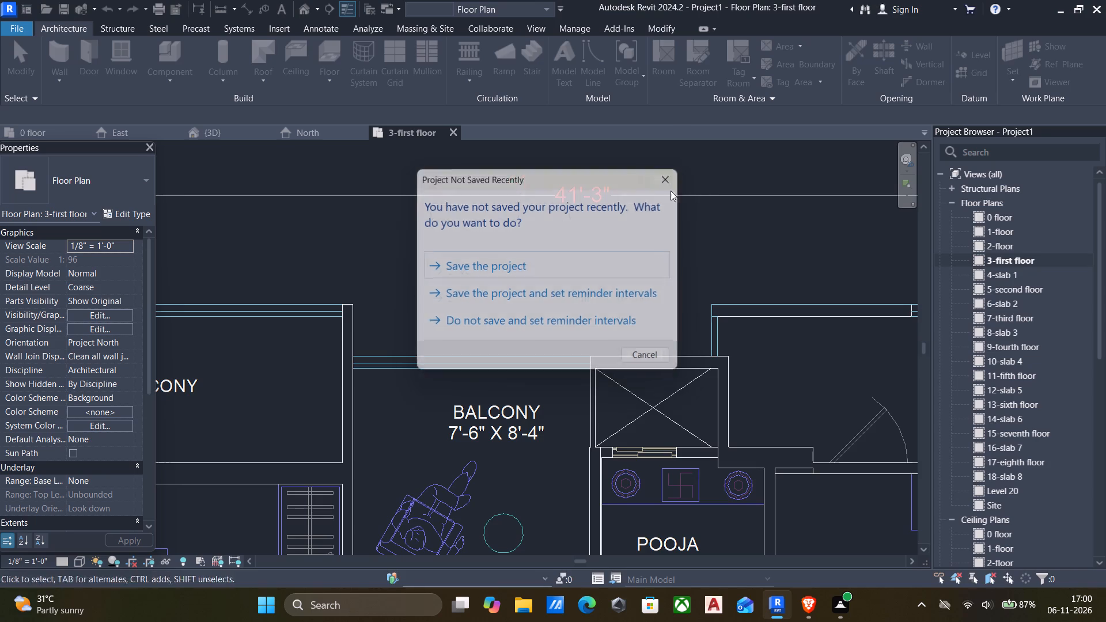
scroll(668, 261, down, 11)
middle_drag(641, 323, 570, 278)
scroll(541, 309, down, 5)
middle_drag(537, 336, 523, 282)
scroll(502, 297, up, 2)
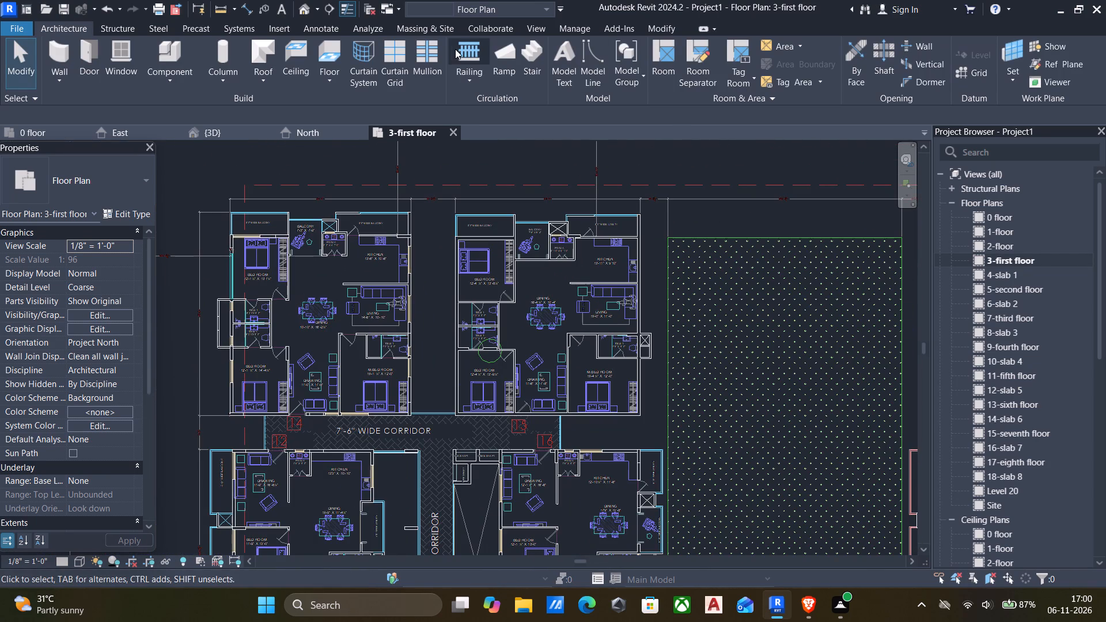
click(467, 51)
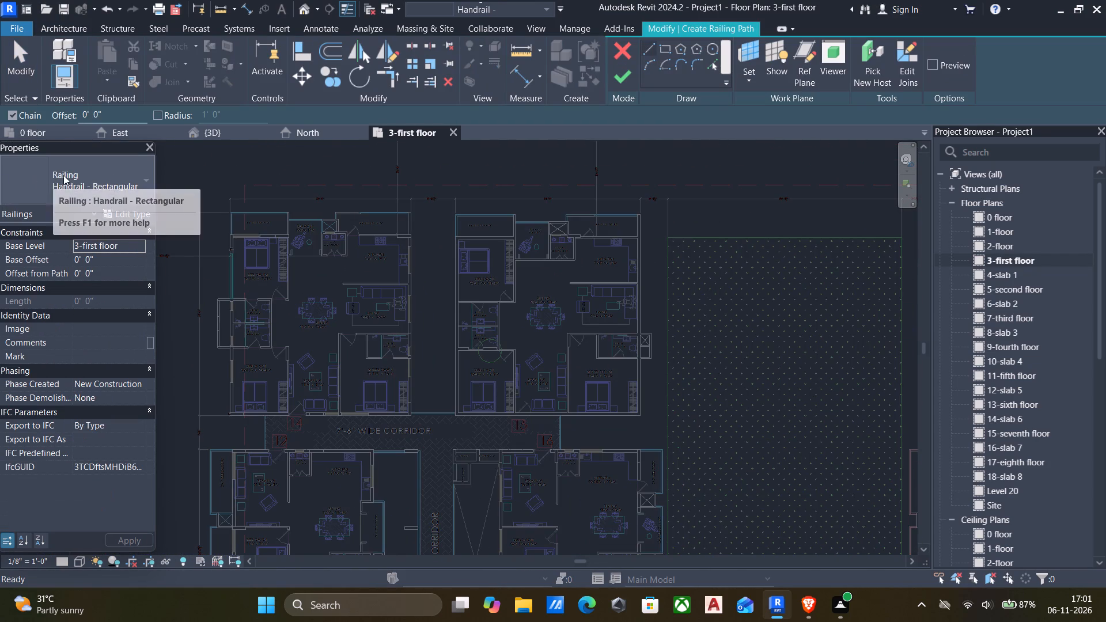
click(64, 175)
click(51, 255)
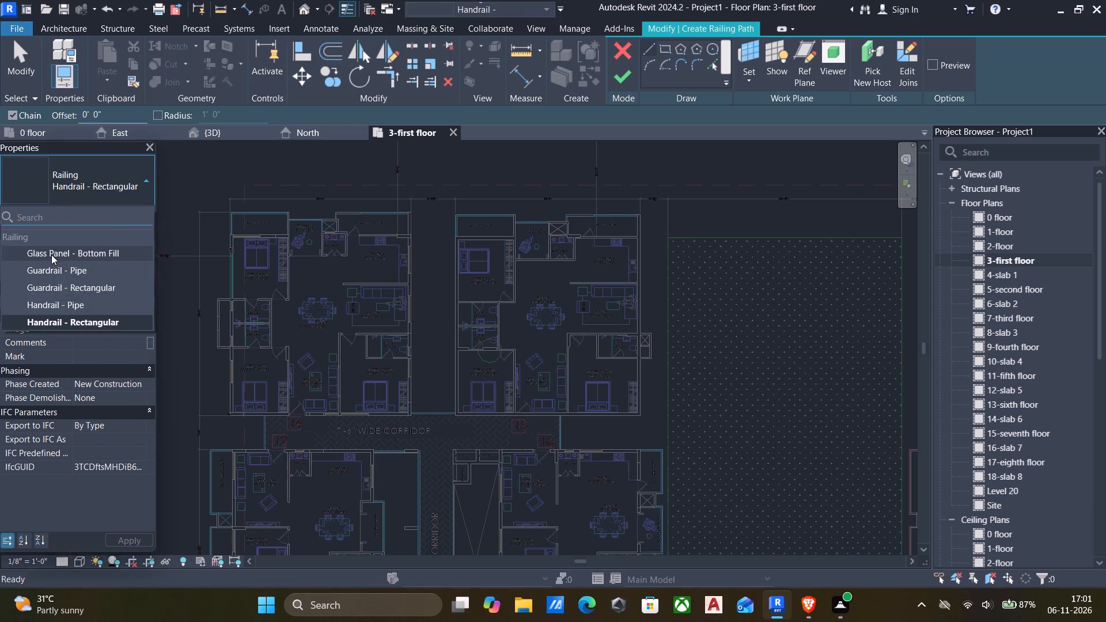
Sketch and finish an L-shaped glass panel railing path, about 18' in total, along the 5'-0" wide balcony's short and long outer edges.
scroll(535, 211, up, 5)
scroll(471, 207, up, 6)
scroll(255, 307, up, 8)
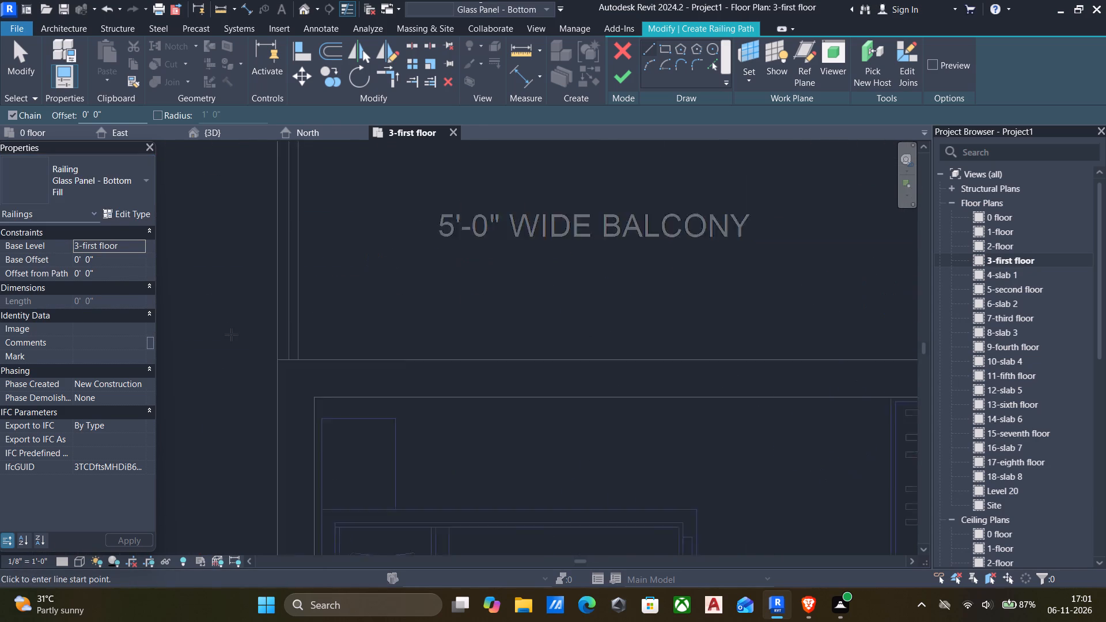
scroll(231, 335, up, 2)
click(305, 371)
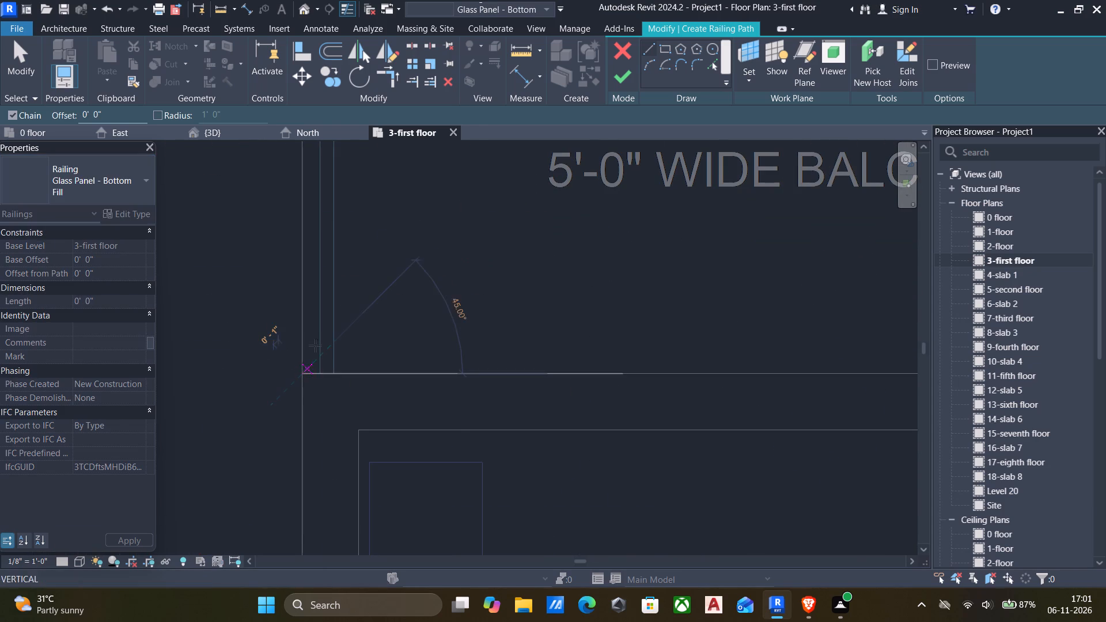
scroll(314, 335, down, 7)
scroll(321, 245, down, 5)
scroll(316, 204, up, 12)
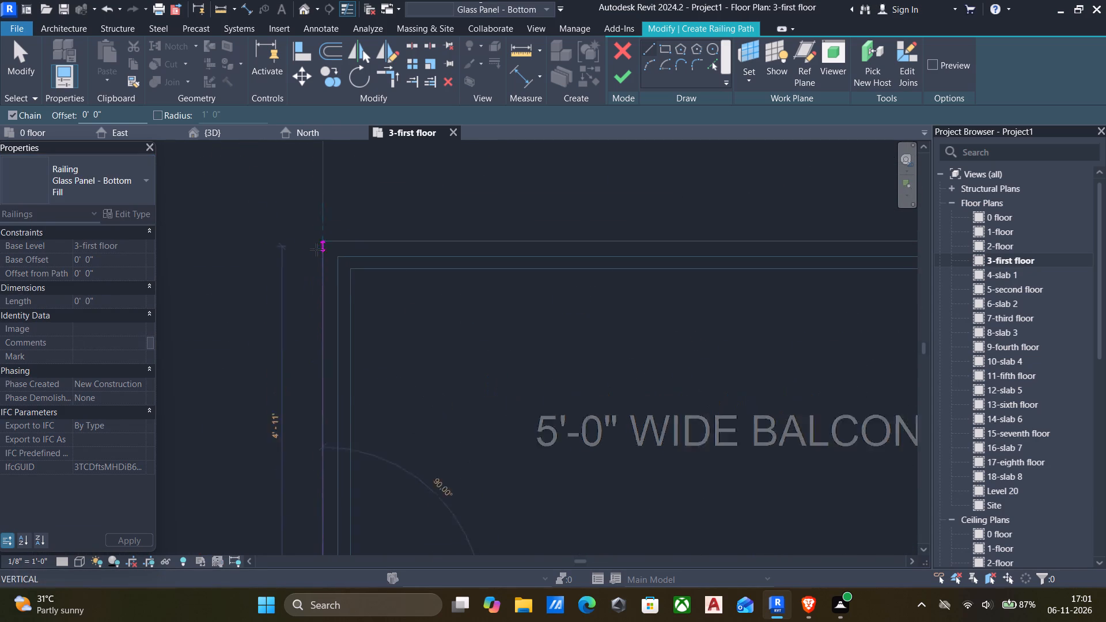
click(324, 243)
scroll(355, 243, down, 6)
scroll(503, 244, down, 4)
middle_drag(505, 244, 358, 229)
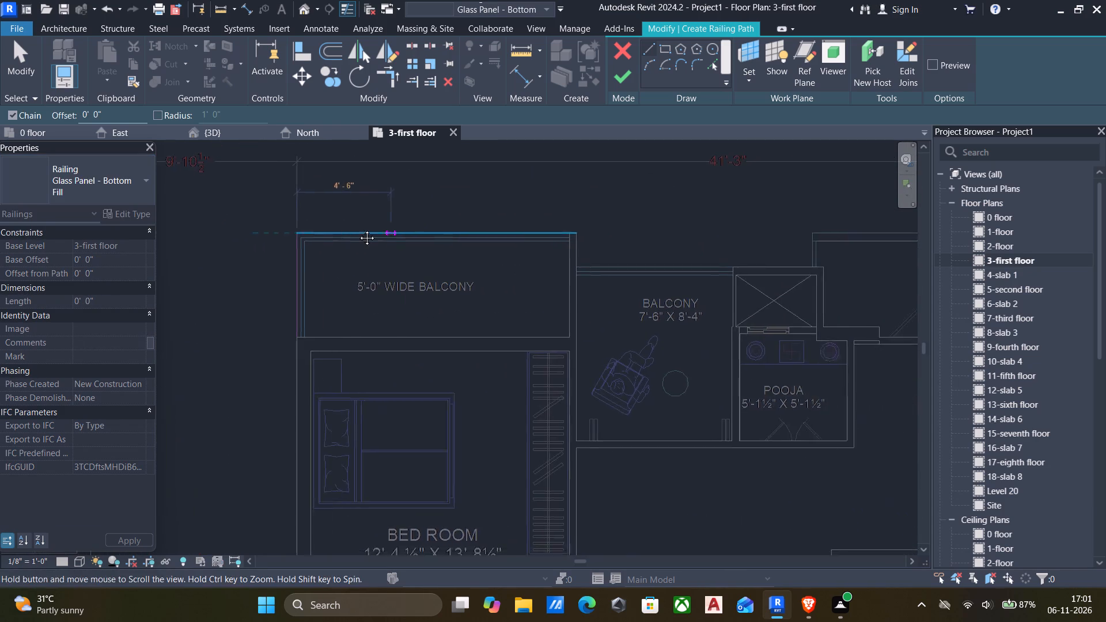
middle_drag(358, 229, 351, 229)
scroll(594, 214, up, 6)
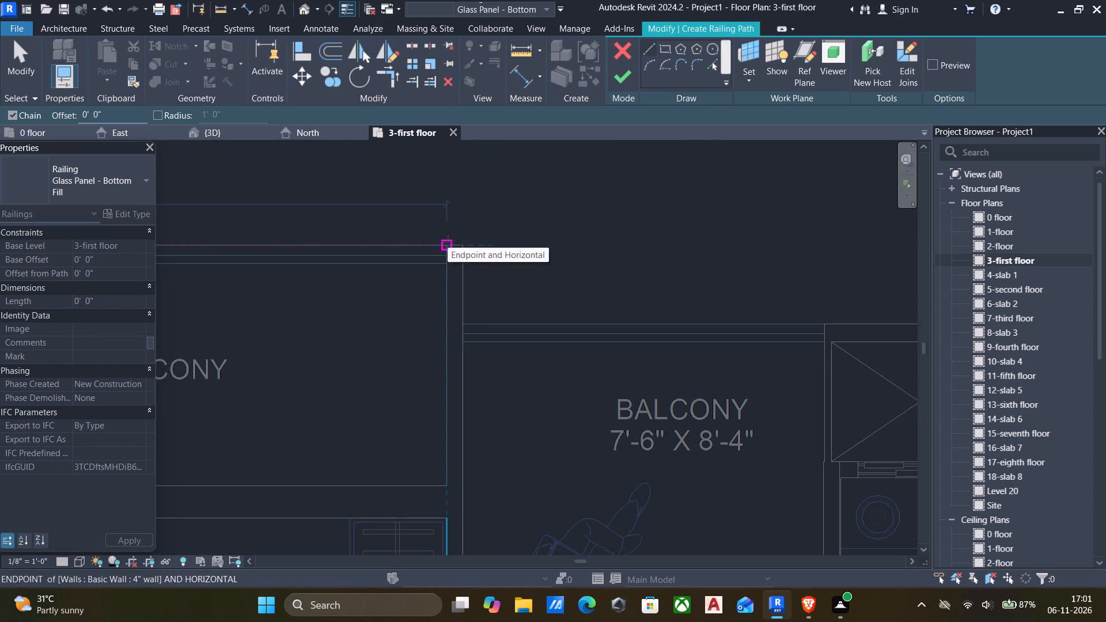
click(448, 241)
key(Escape)
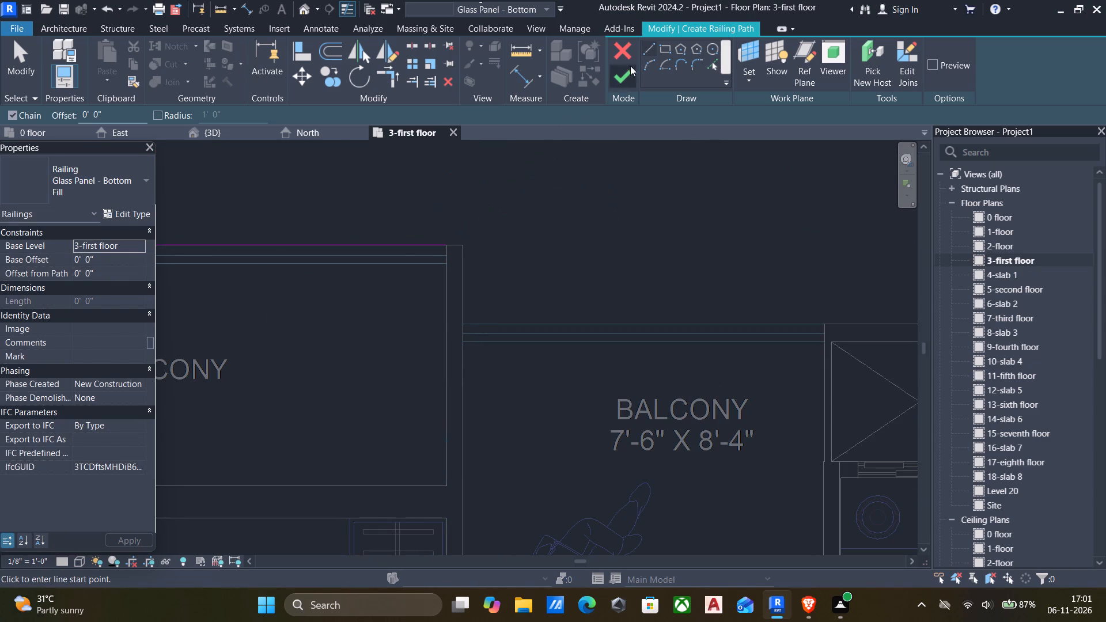
click(622, 78)
key(Escape)
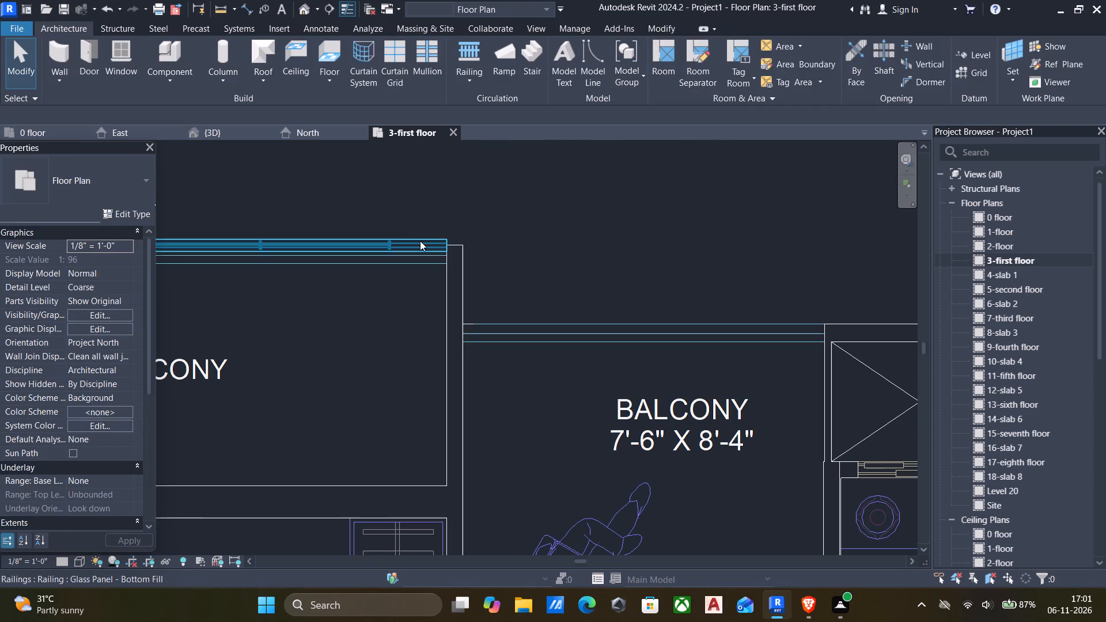
Nudge the new railing four increments inward from the 5'-0" wide balcony's long outer edge.
scroll(420, 241, up, 2)
click(419, 240)
key(Down)
key(Down)
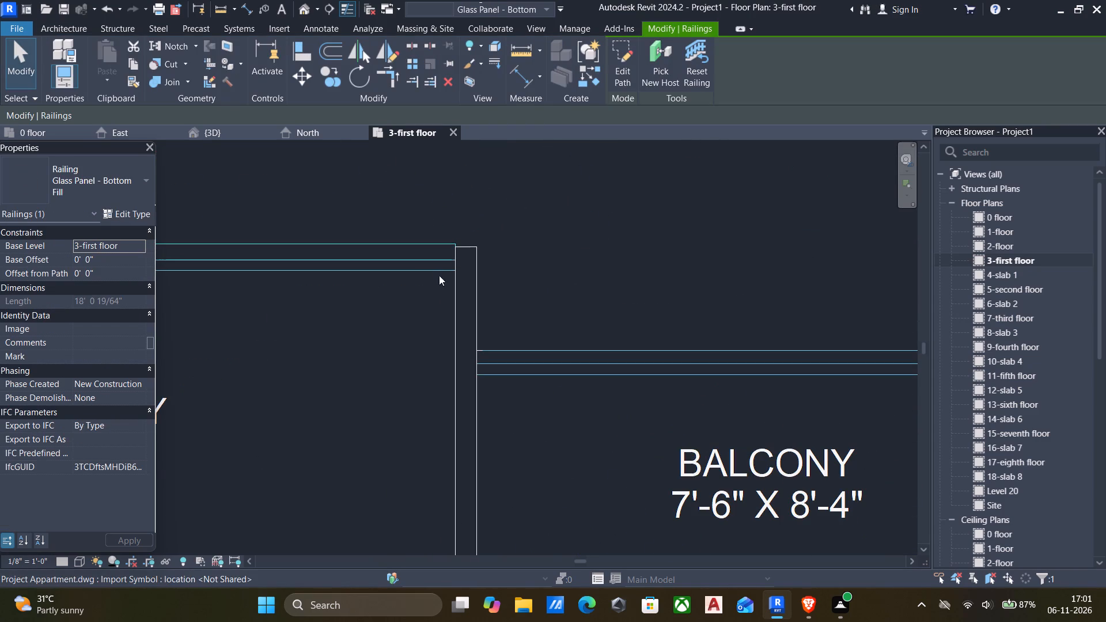
key(Down)
key(Down)
scroll(421, 280, up, 2)
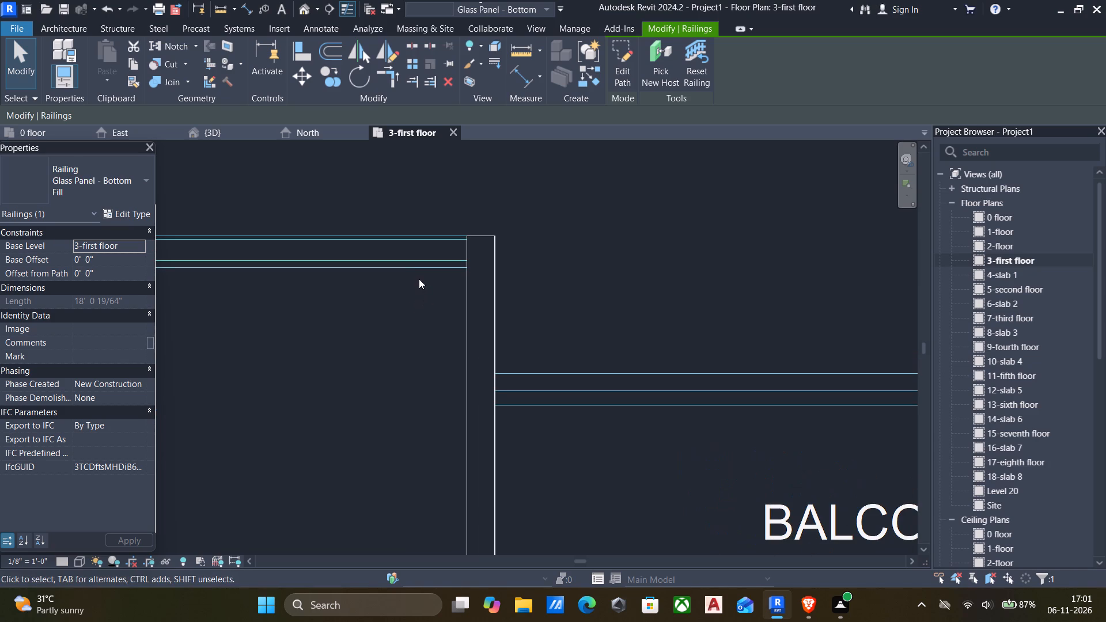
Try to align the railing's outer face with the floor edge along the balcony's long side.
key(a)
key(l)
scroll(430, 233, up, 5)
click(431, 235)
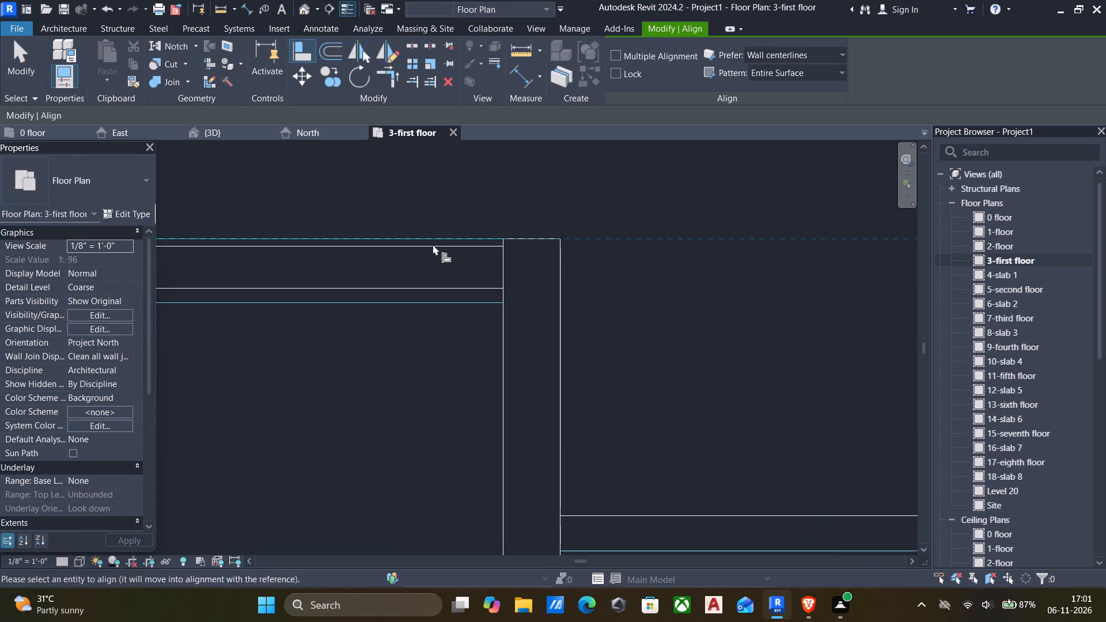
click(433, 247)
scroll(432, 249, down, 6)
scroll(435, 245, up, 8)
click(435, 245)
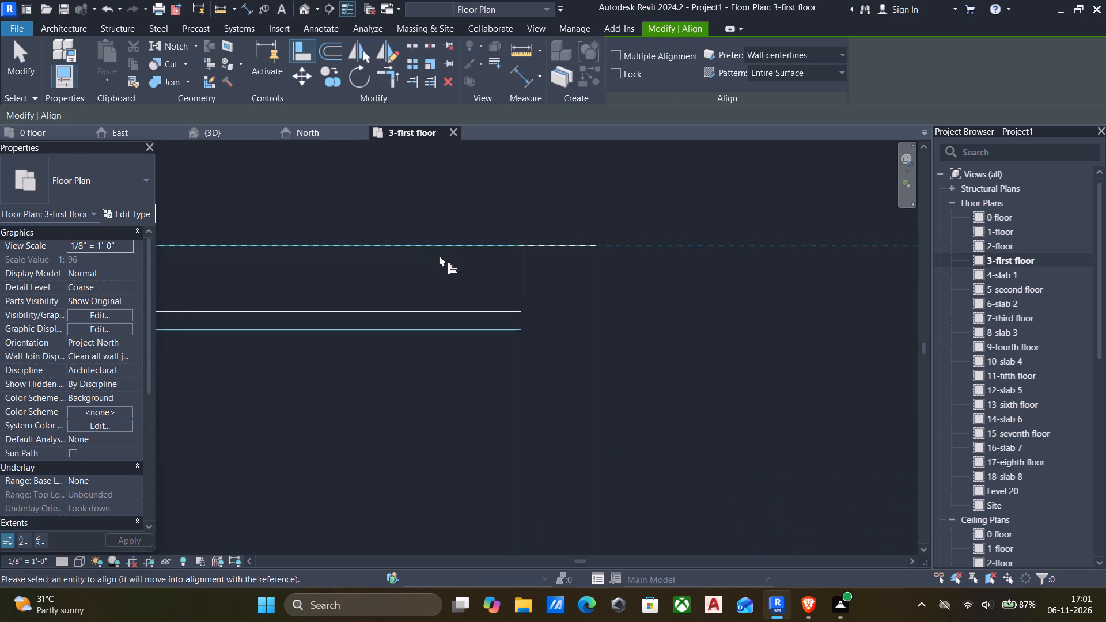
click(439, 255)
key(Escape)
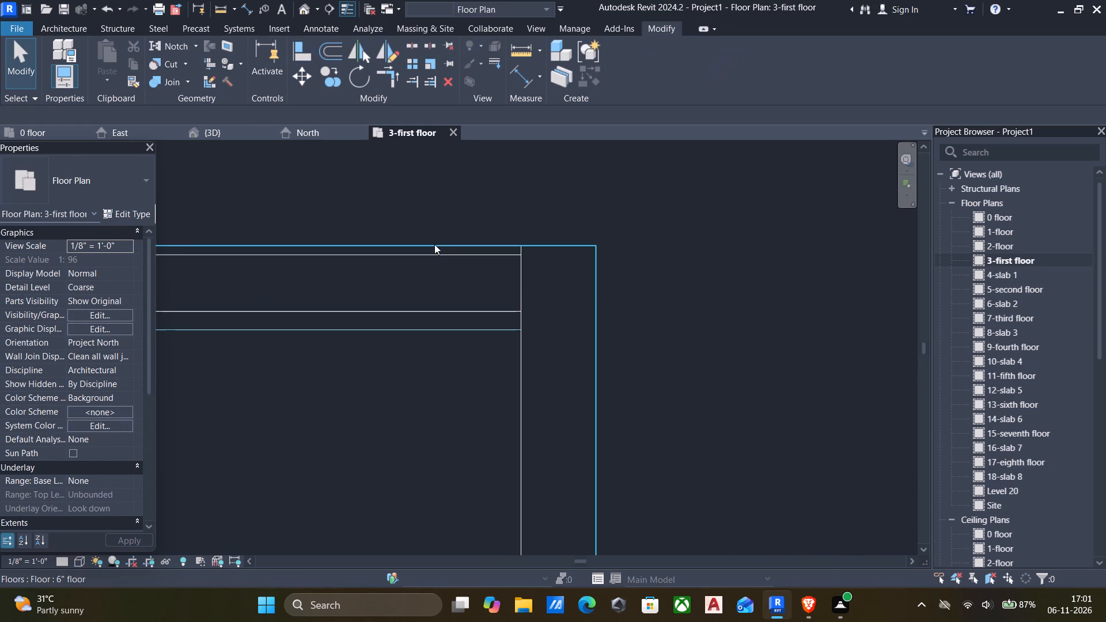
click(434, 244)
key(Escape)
Nudge the railing outward in fine increments until its outer face is flush with the balcony's long floor edge.
click(437, 256)
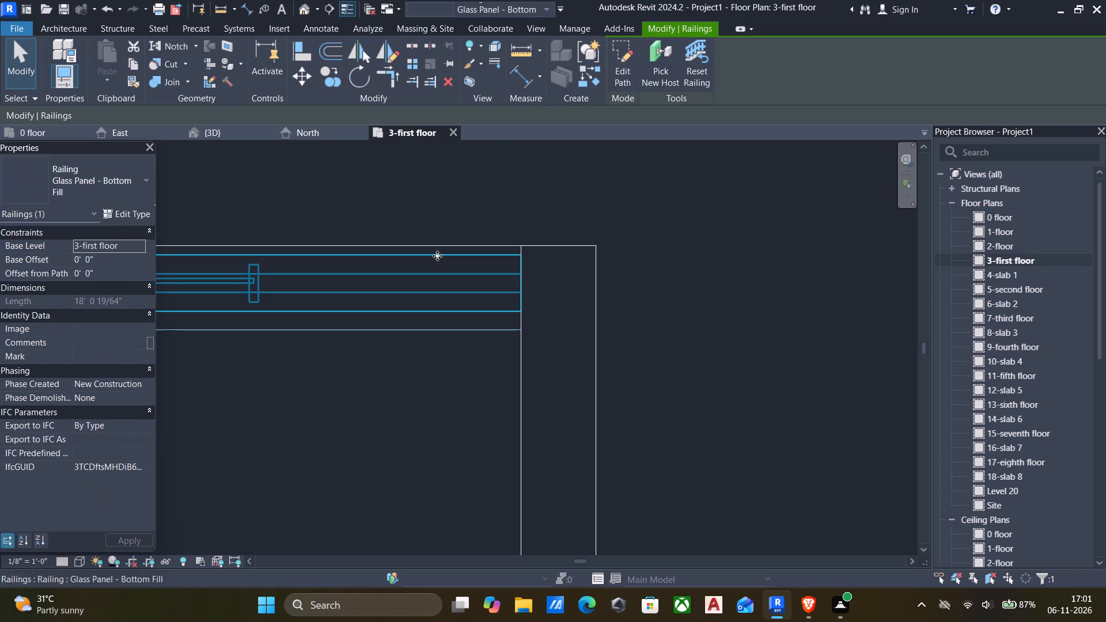
key(Up)
key(Up)
key(Up)
key(Up)
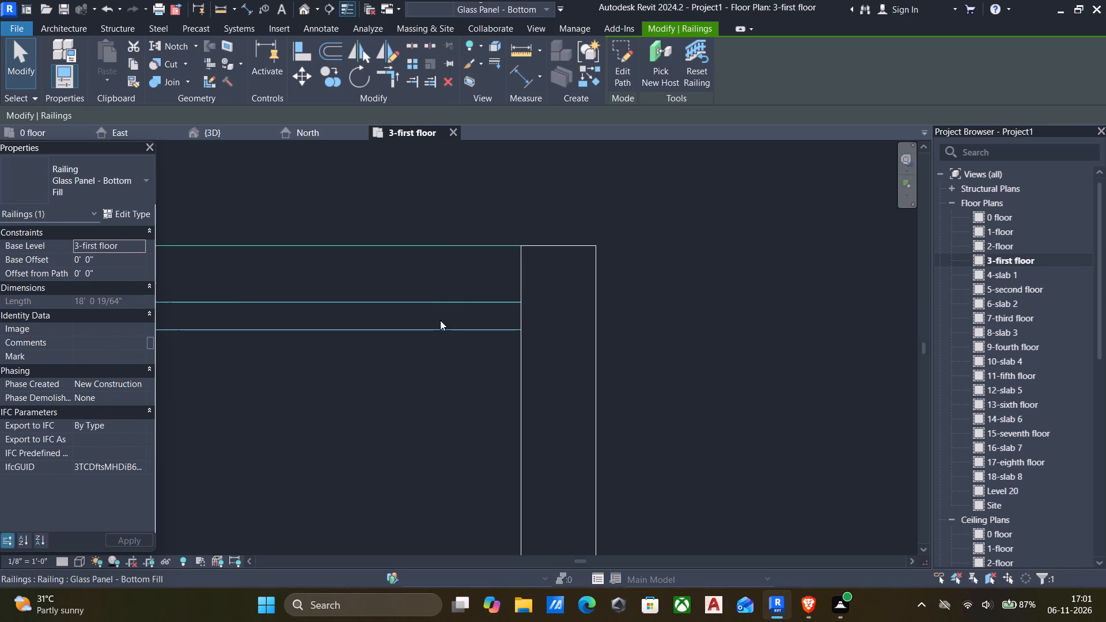
Edit the railing path, shortening its short leg to about 4' 10" so it ends at the bedroom wall's balcony-side face.
scroll(444, 331, down, 6)
middle_drag(445, 331, 609, 286)
scroll(546, 288, down, 5)
middle_drag(552, 291, 774, 274)
middle_drag(517, 292, 587, 285)
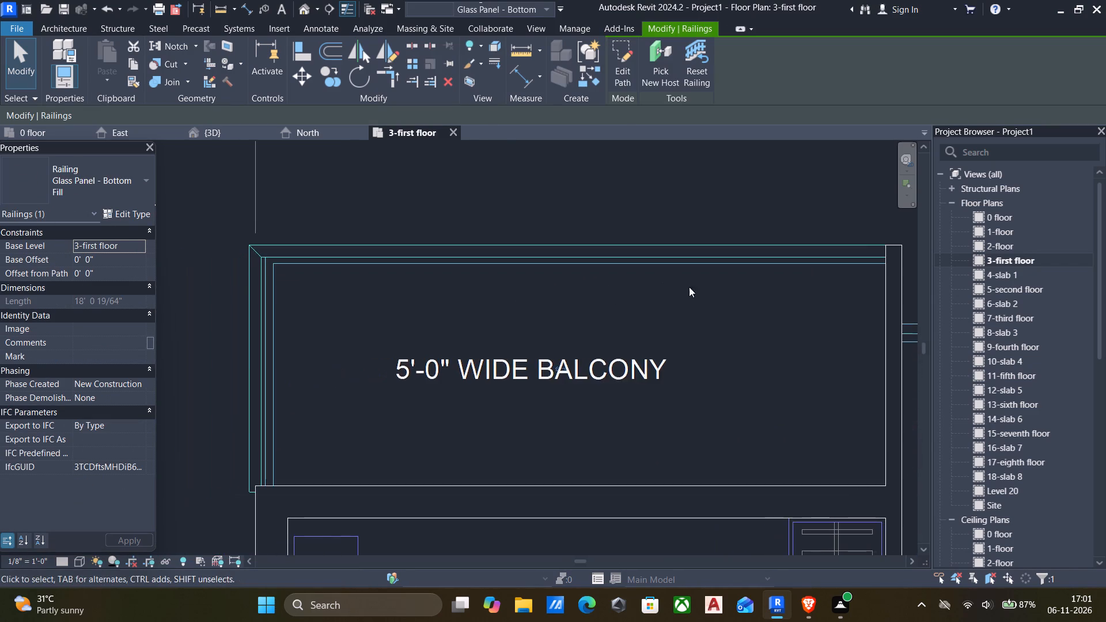
scroll(293, 271, up, 3)
scroll(222, 279, down, 5)
scroll(213, 502, up, 4)
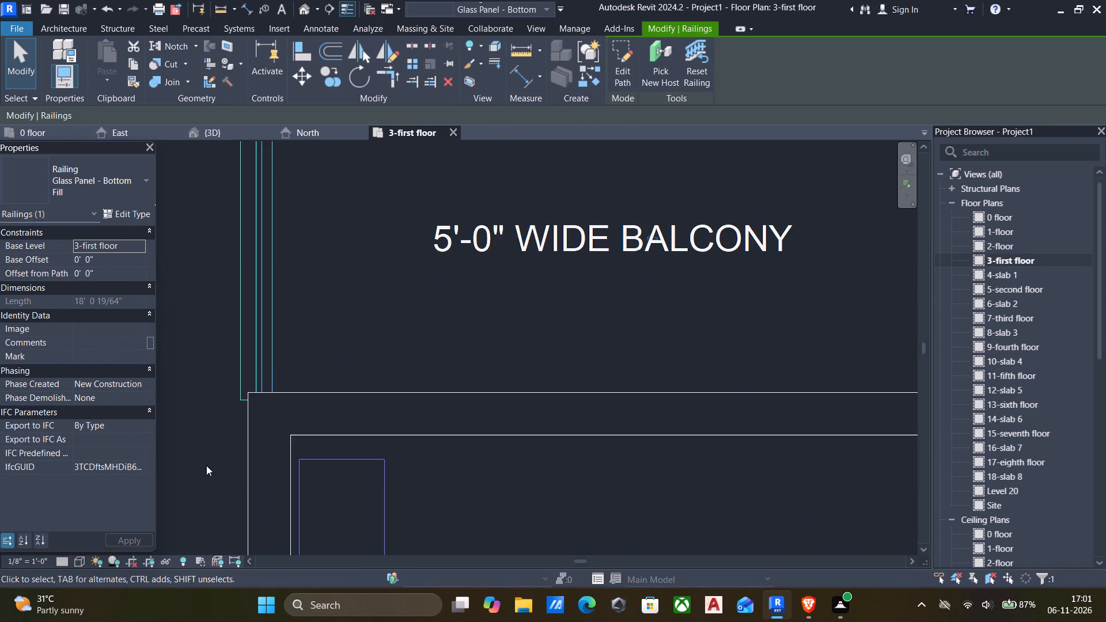
click(240, 342)
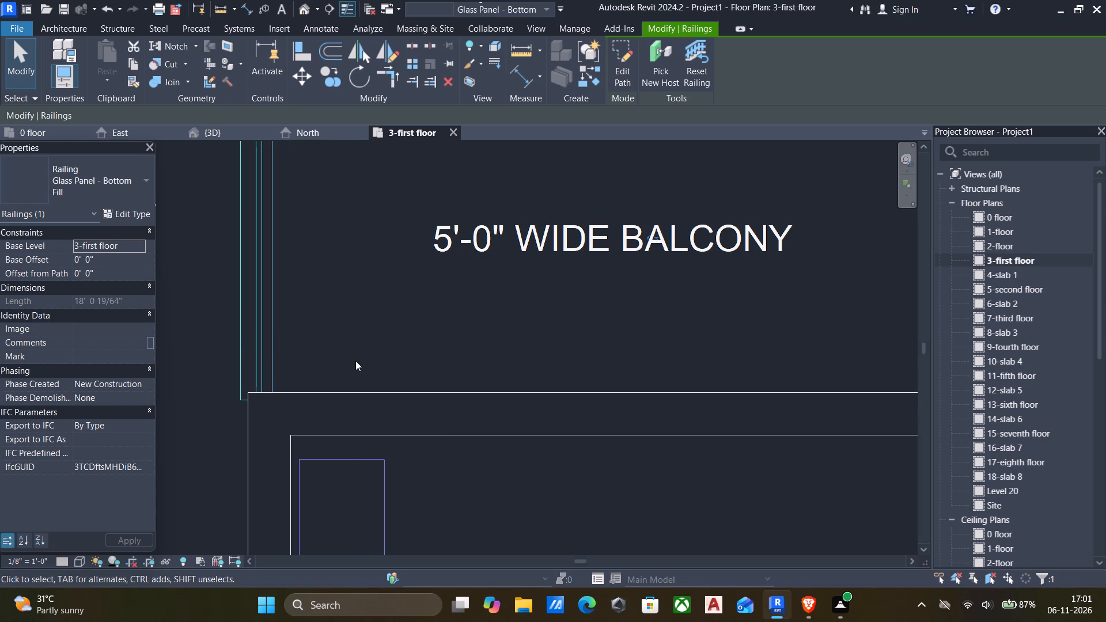
key(Escape)
click(249, 326)
click(240, 332)
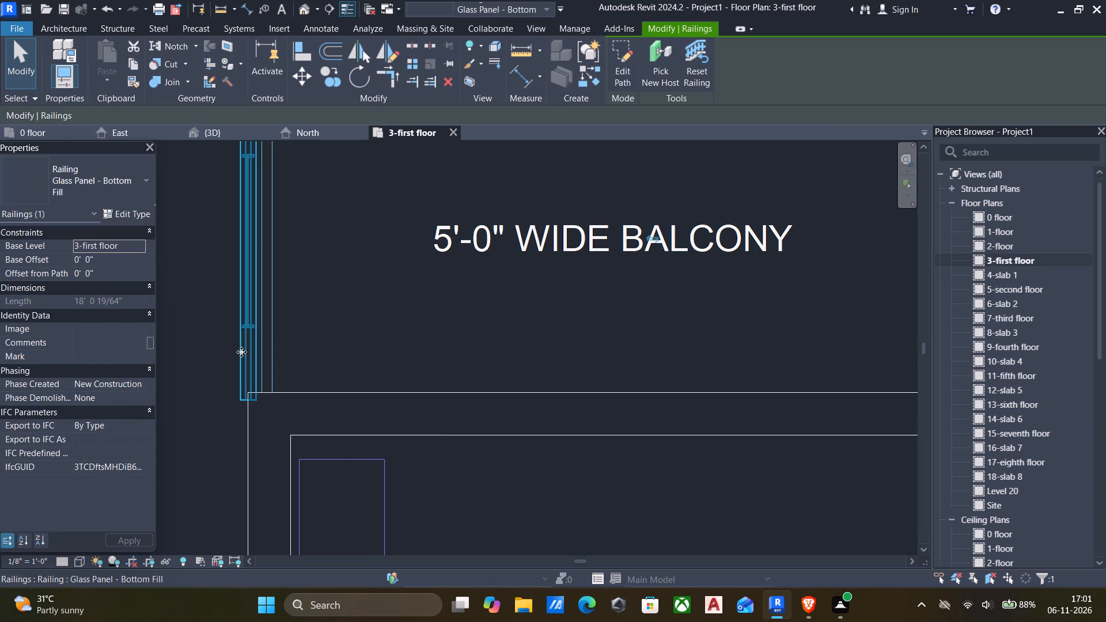
key(Escape)
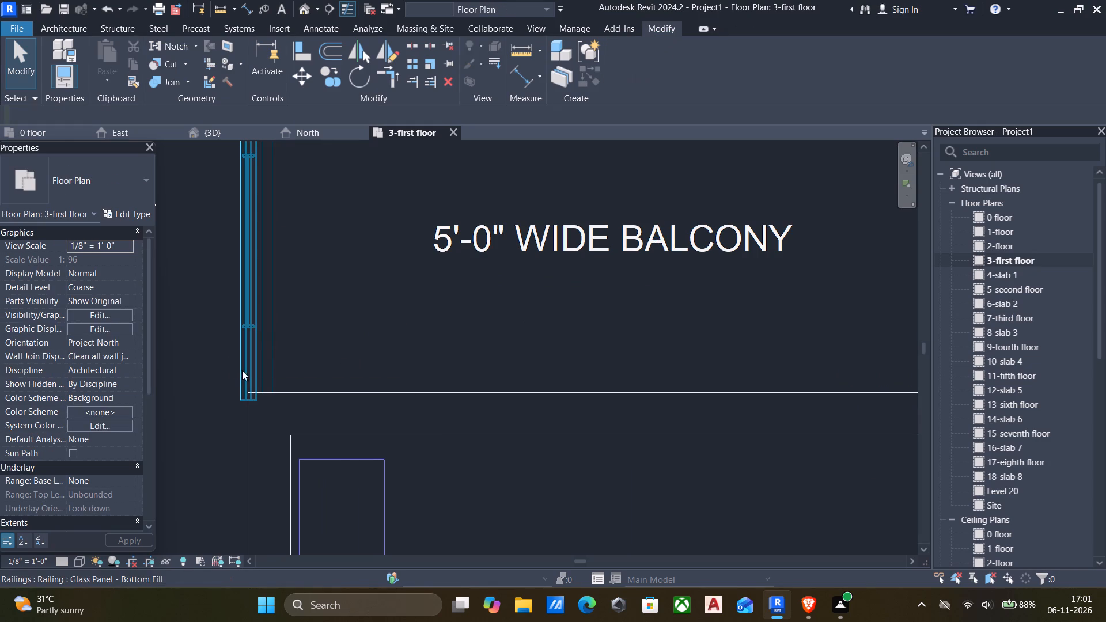
click(249, 370)
click(256, 367)
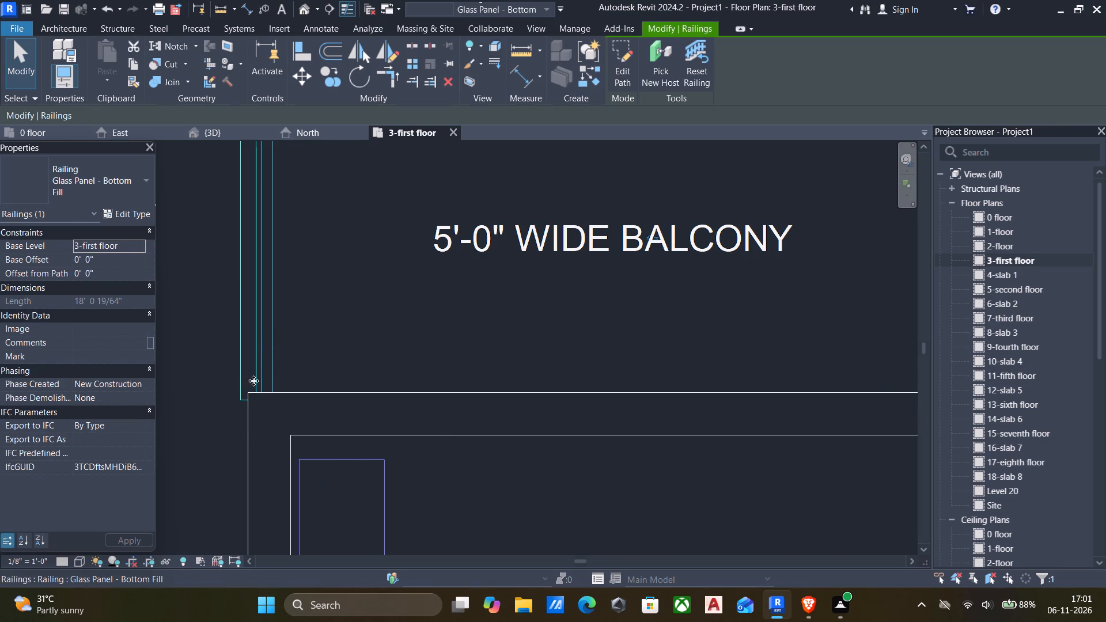
scroll(253, 396, down, 2)
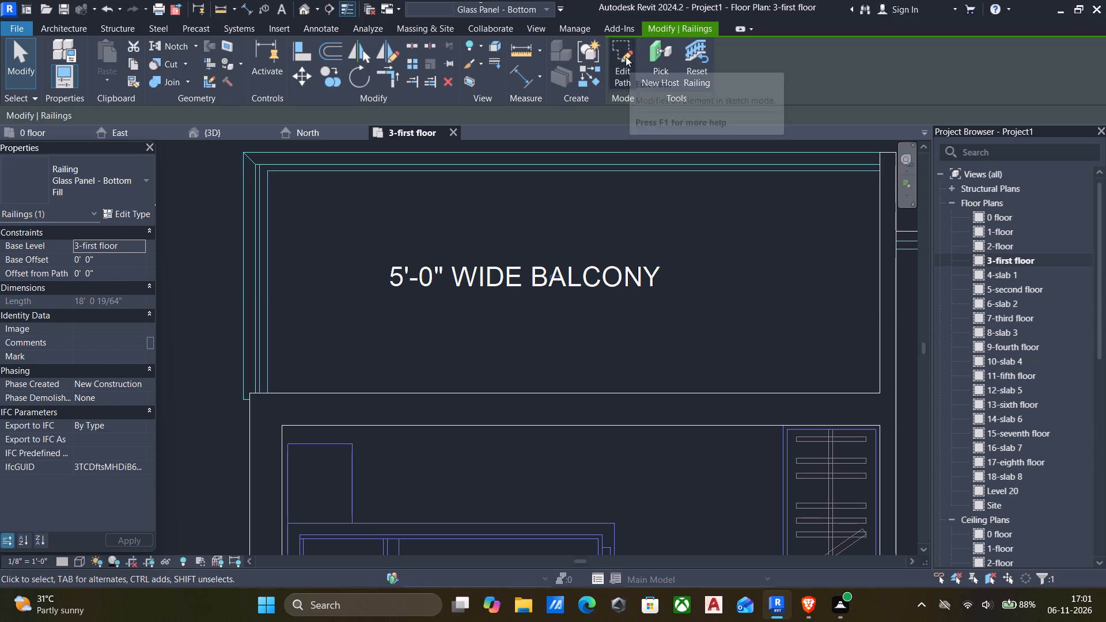
click(626, 56)
scroll(259, 359, up, 8)
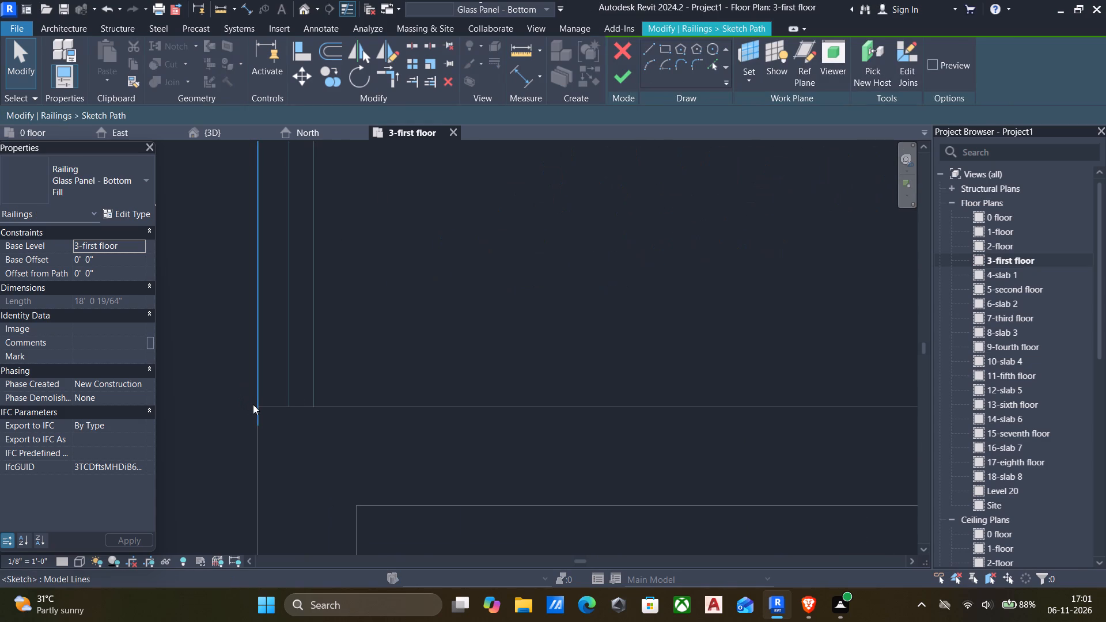
click(256, 409)
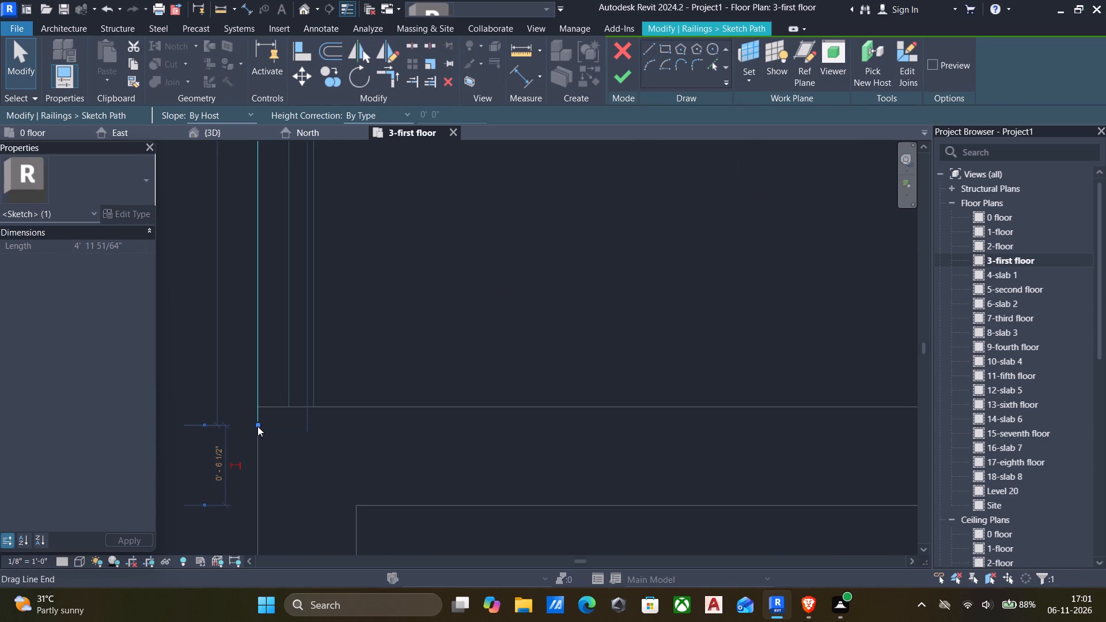
drag(257, 426, 259, 411)
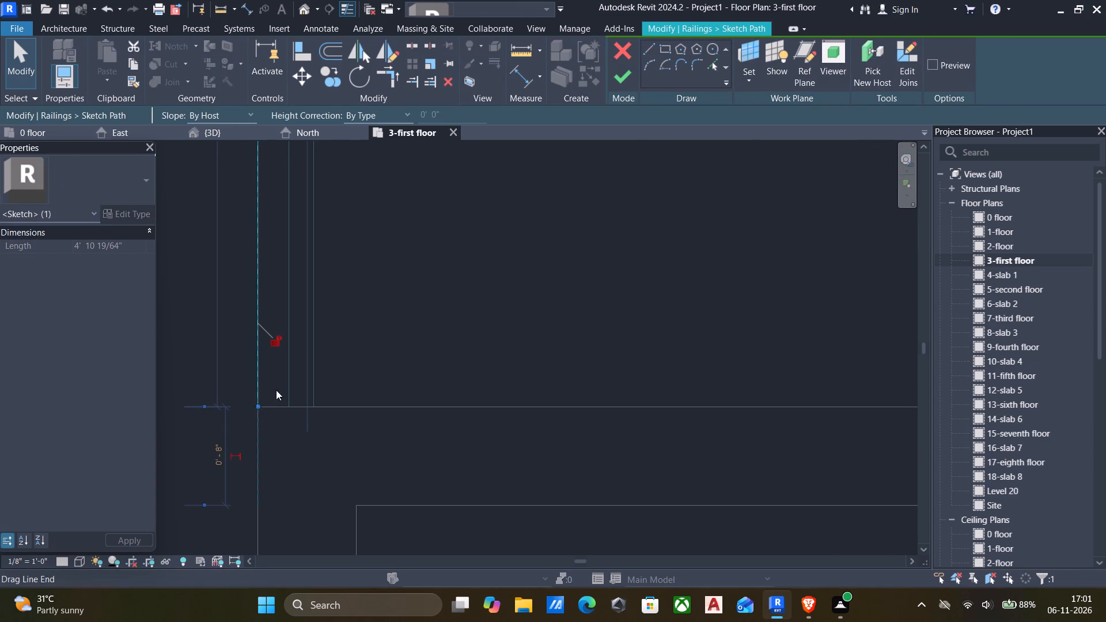
click(622, 70)
key(Escape)
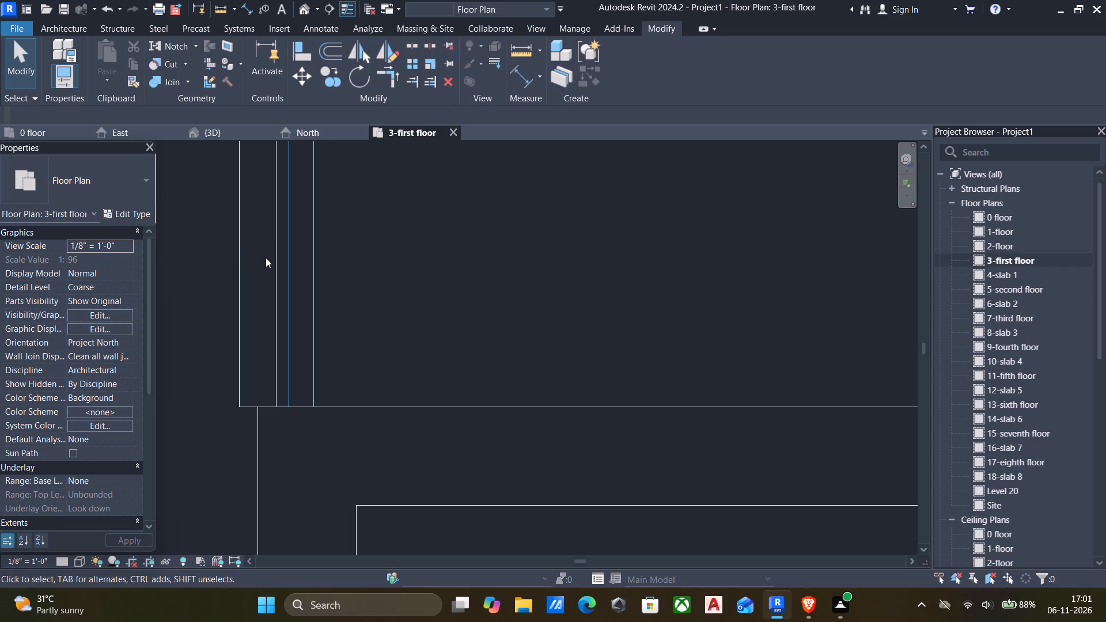
Nudge the railing one increment inward from the 5'-0" wide balcony's short outer edge.
click(236, 266)
scroll(271, 280, down, 13)
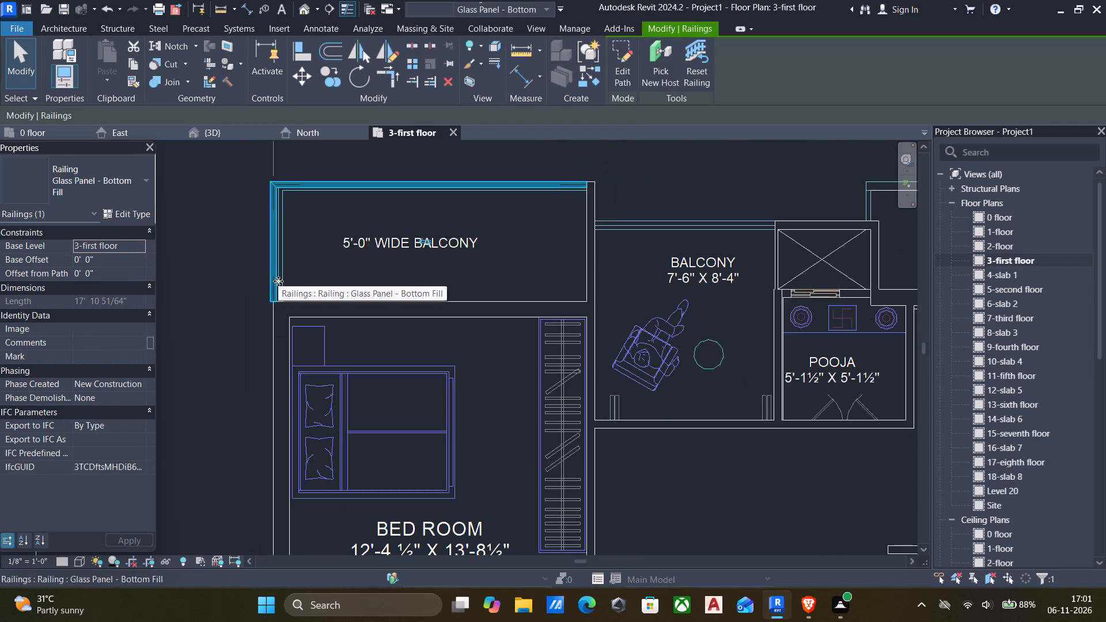
key(Right)
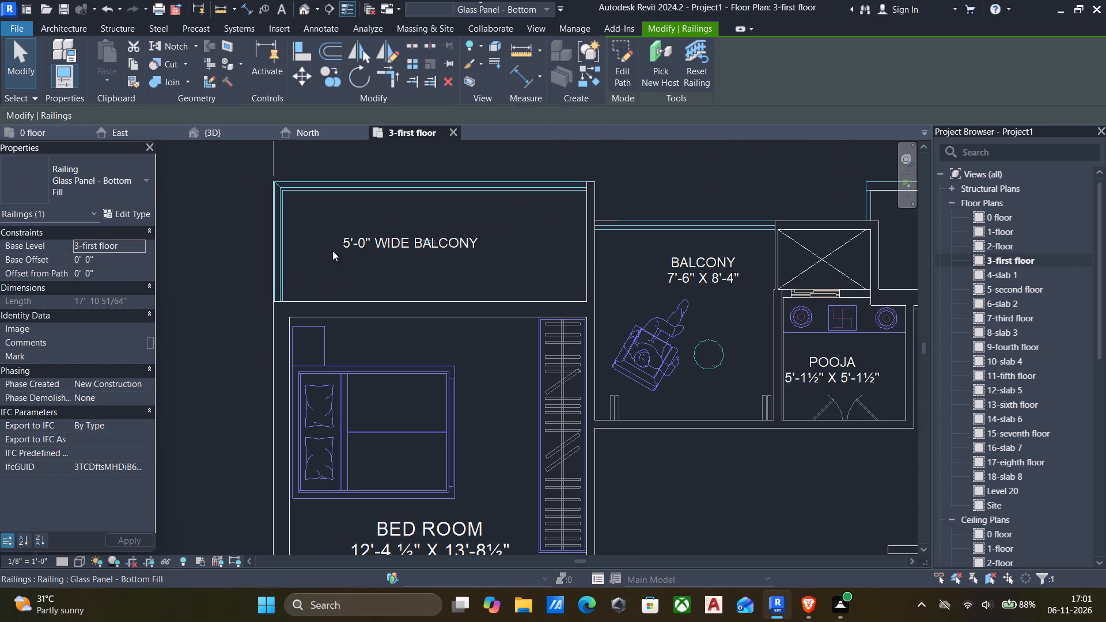
scroll(269, 257, up, 12)
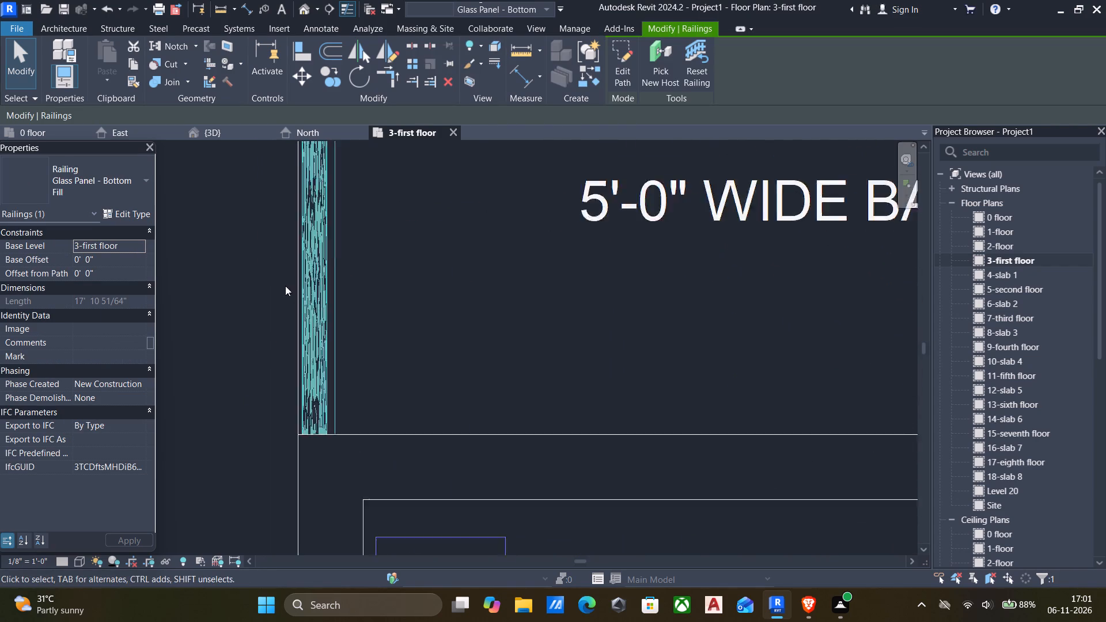
scroll(285, 286, up, 1)
scroll(304, 339, up, 2)
scroll(351, 365, down, 6)
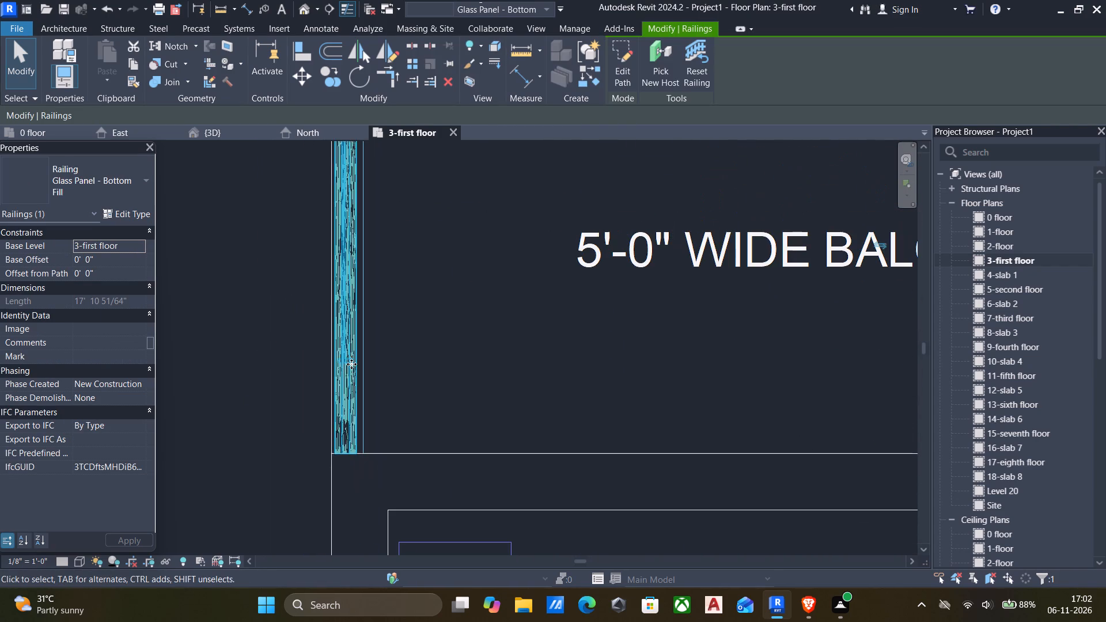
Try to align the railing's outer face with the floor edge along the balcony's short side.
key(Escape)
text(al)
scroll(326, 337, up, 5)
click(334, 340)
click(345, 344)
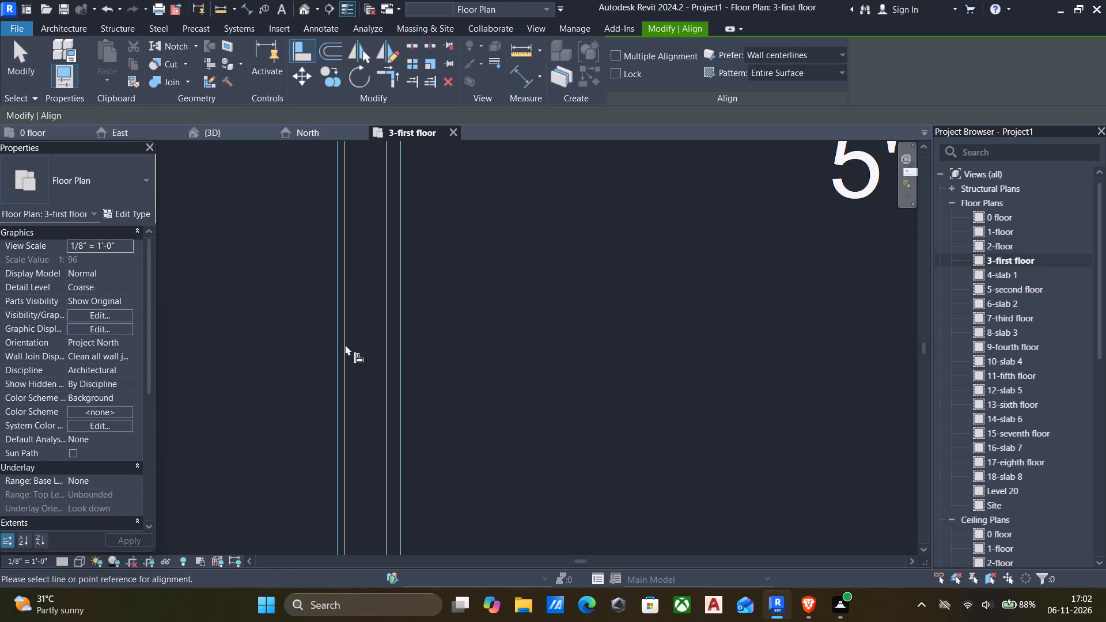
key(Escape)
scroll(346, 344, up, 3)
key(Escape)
Nudge the railing outward in fine increments until its outer face is flush with the balcony's short floor edge.
click(346, 344)
key(Left)
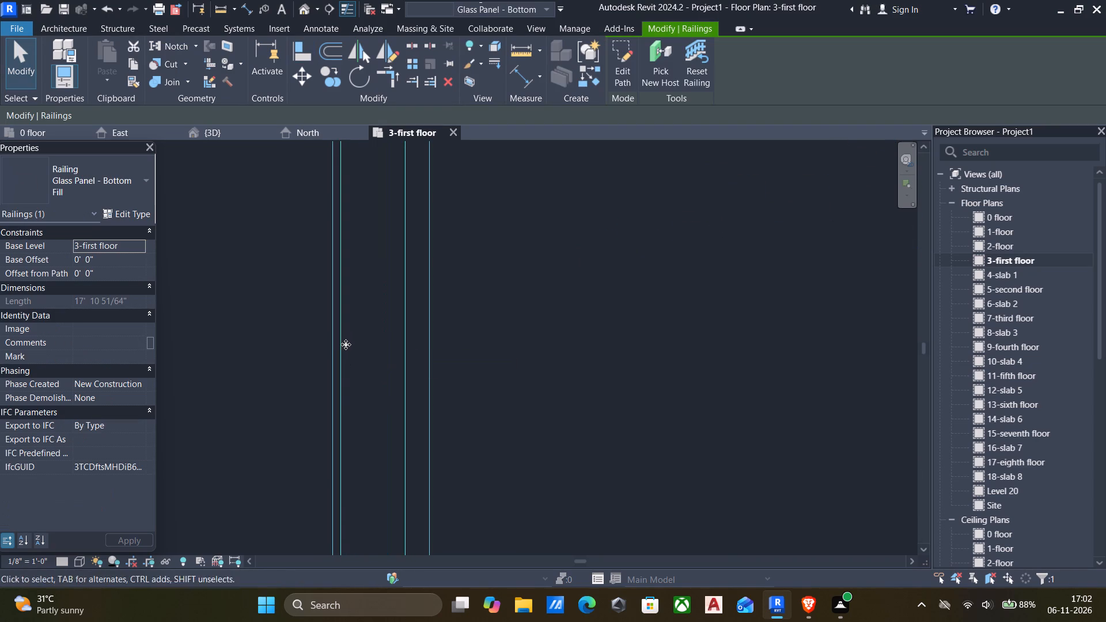
key(Left)
key(Left)
key(Left)
scroll(346, 344, down, 8)
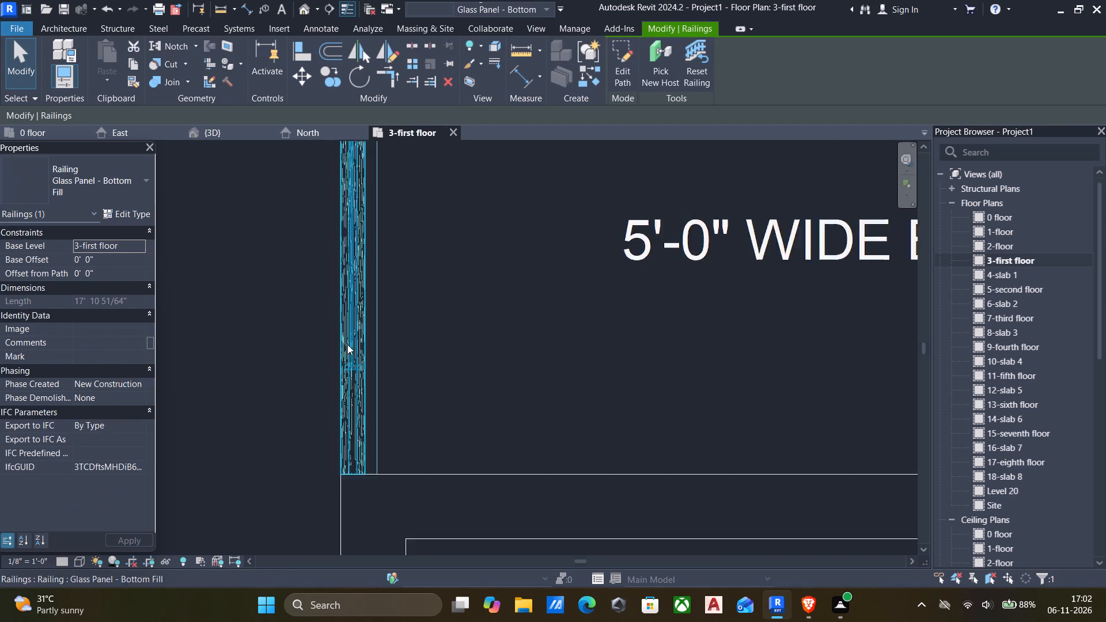
scroll(347, 344, down, 6)
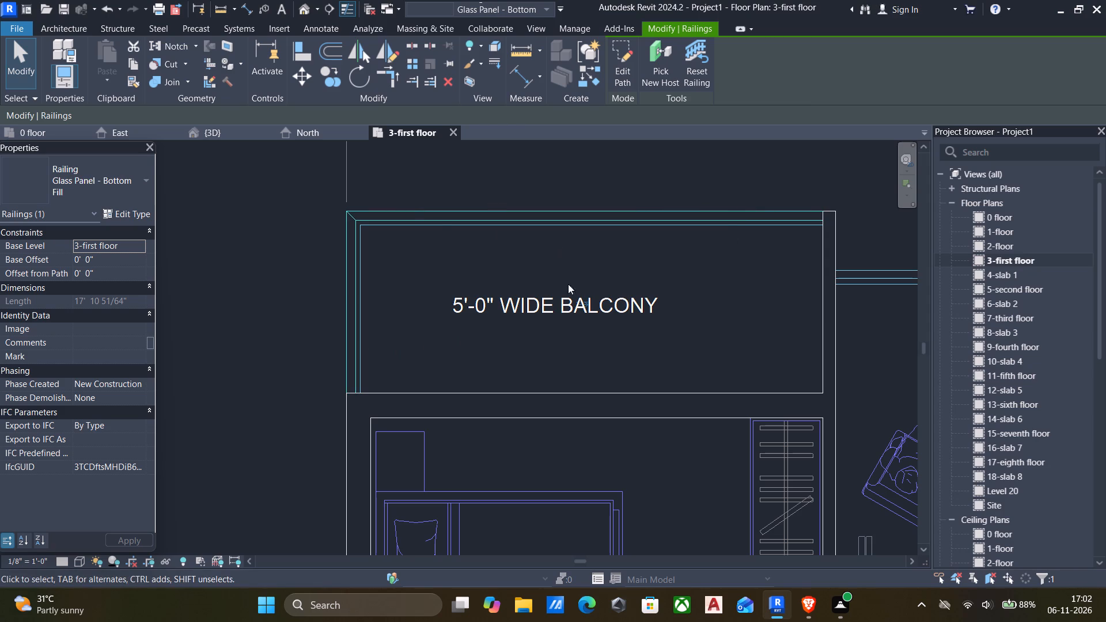
Draw a glass panel railing 7' 6" long just inside the outer floor edge of the 7'-6" x 8'-4" balcony, spanning wall to wall.
scroll(270, 238, down, 6)
click(268, 241)
scroll(619, 258, up, 4)
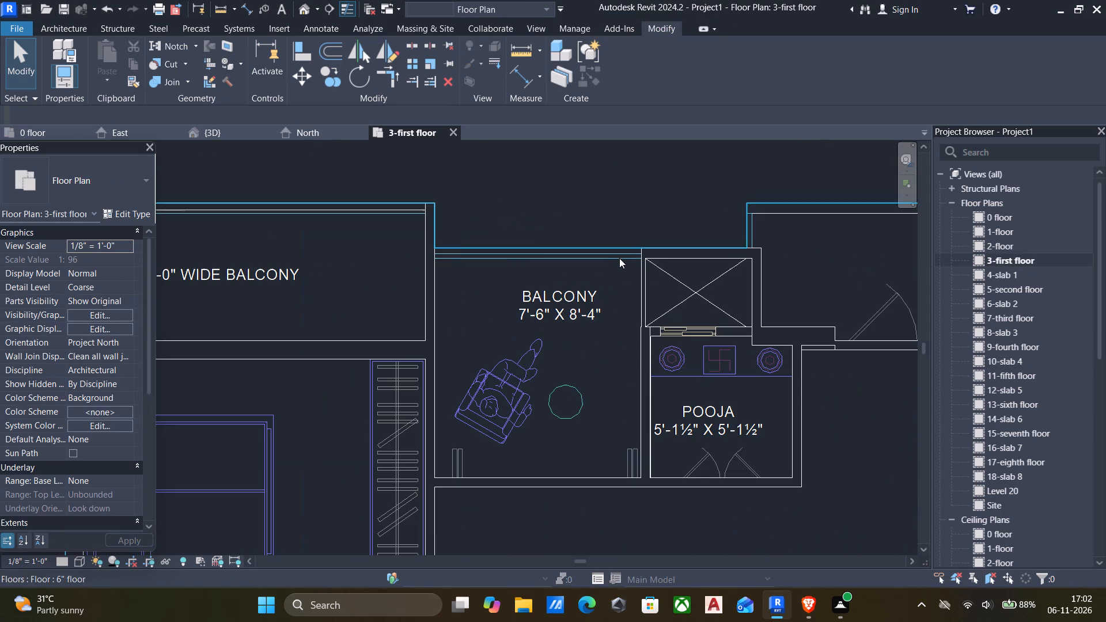
click(60, 30)
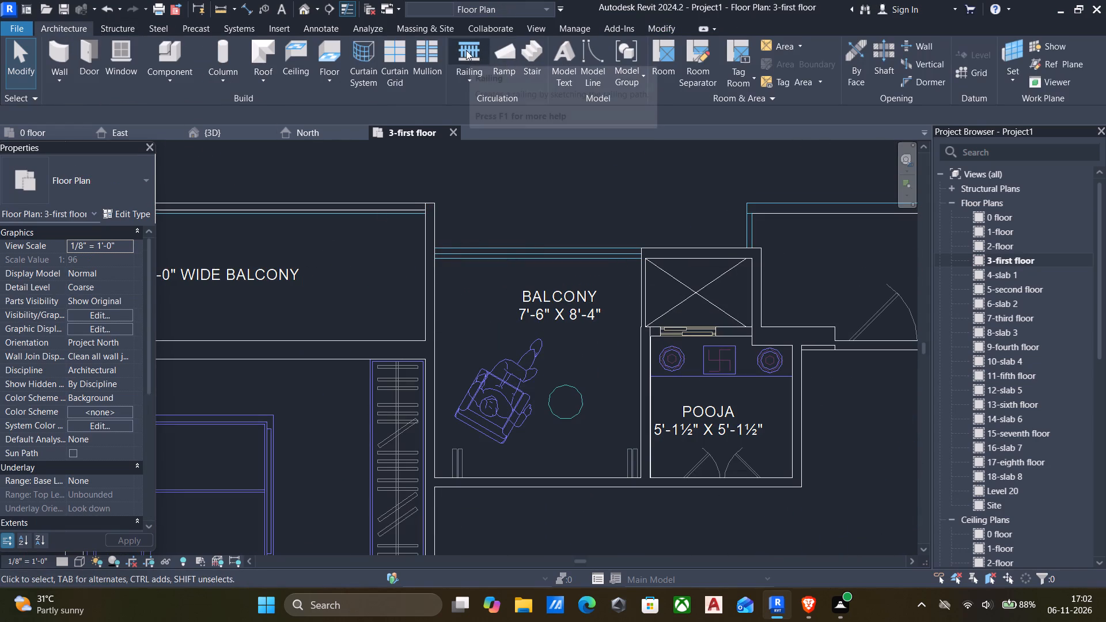
click(466, 50)
scroll(452, 248, up, 11)
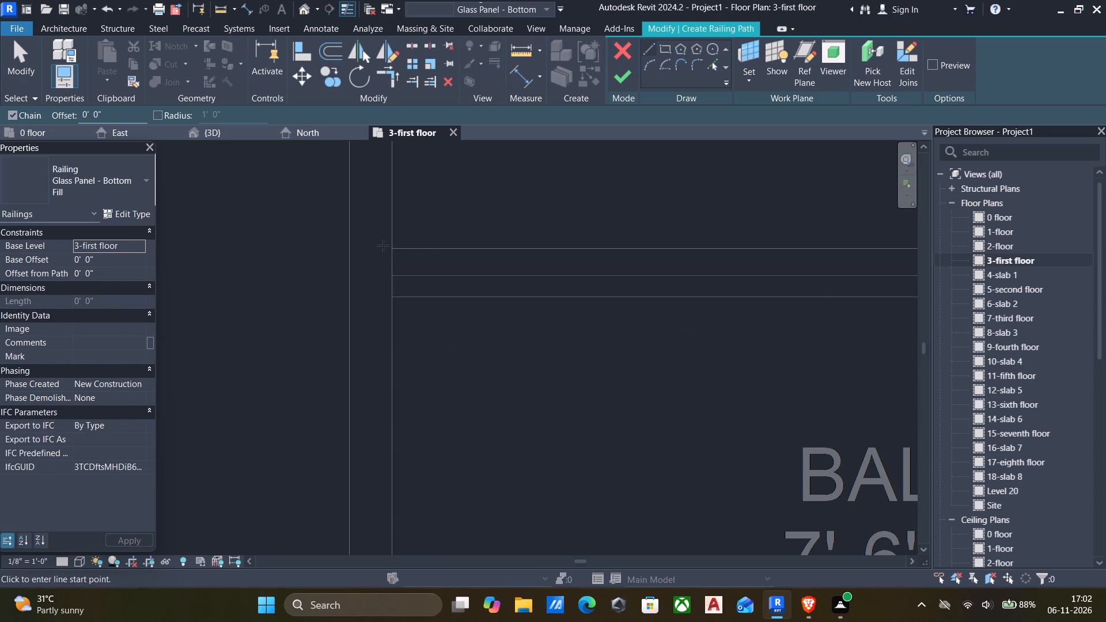
click(393, 258)
scroll(554, 286, down, 6)
scroll(706, 280, down, 2)
middle_drag(704, 279, 587, 271)
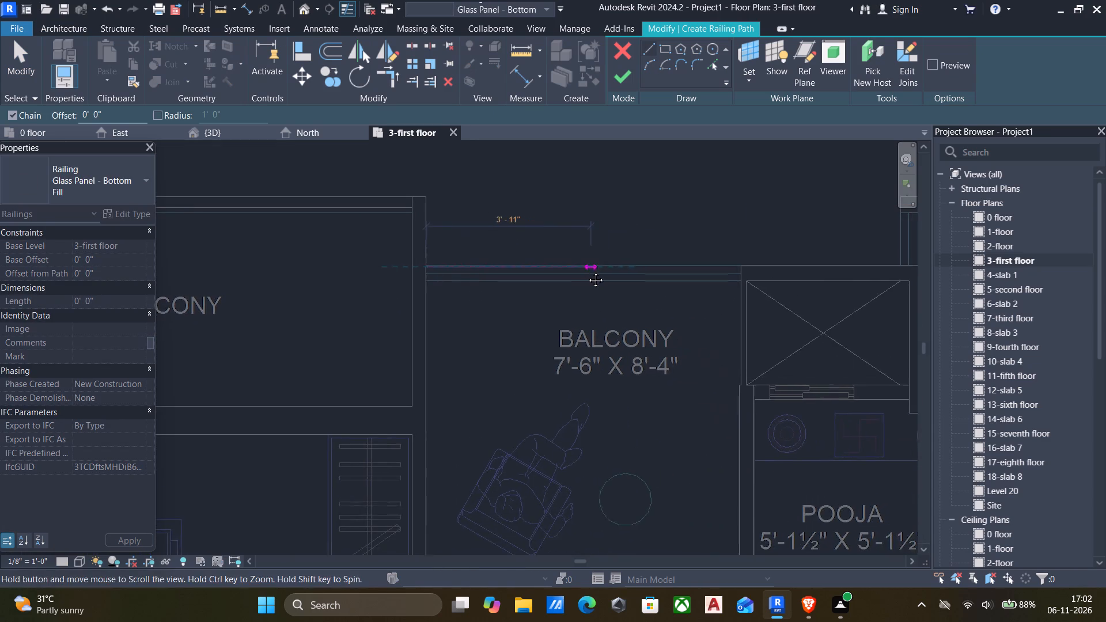
middle_drag(587, 271, 586, 271)
scroll(711, 289, up, 6)
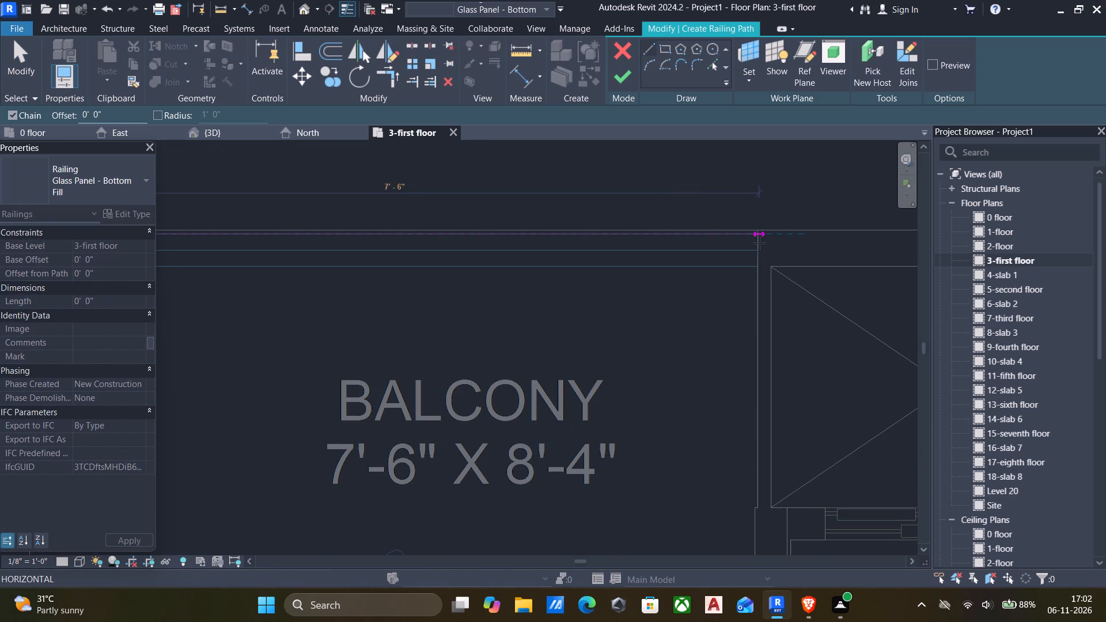
click(759, 240)
key(Escape)
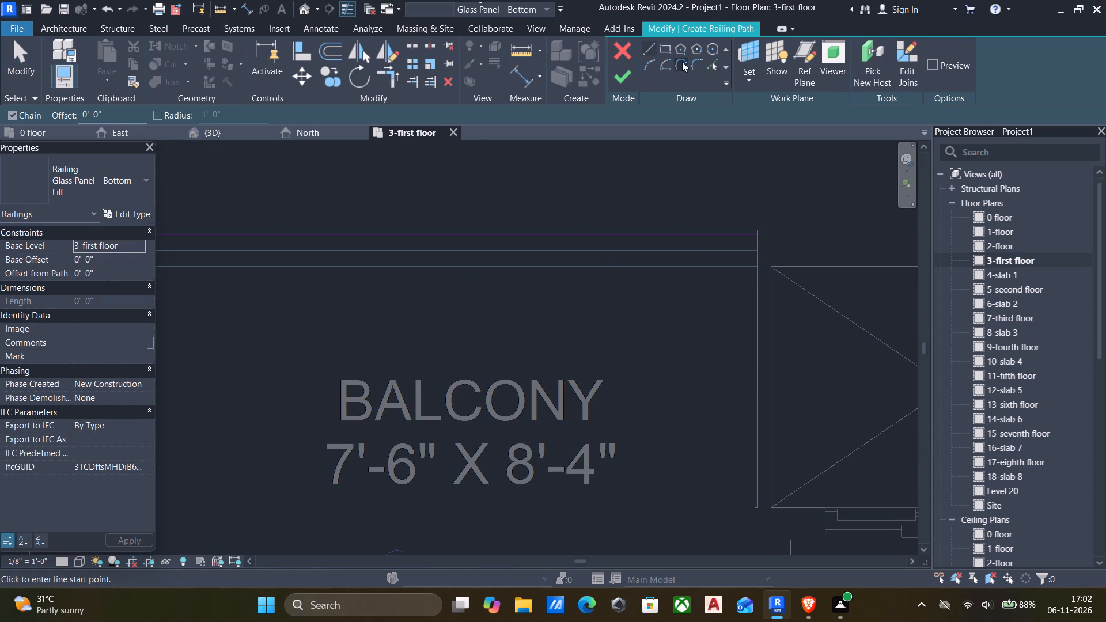
click(622, 70)
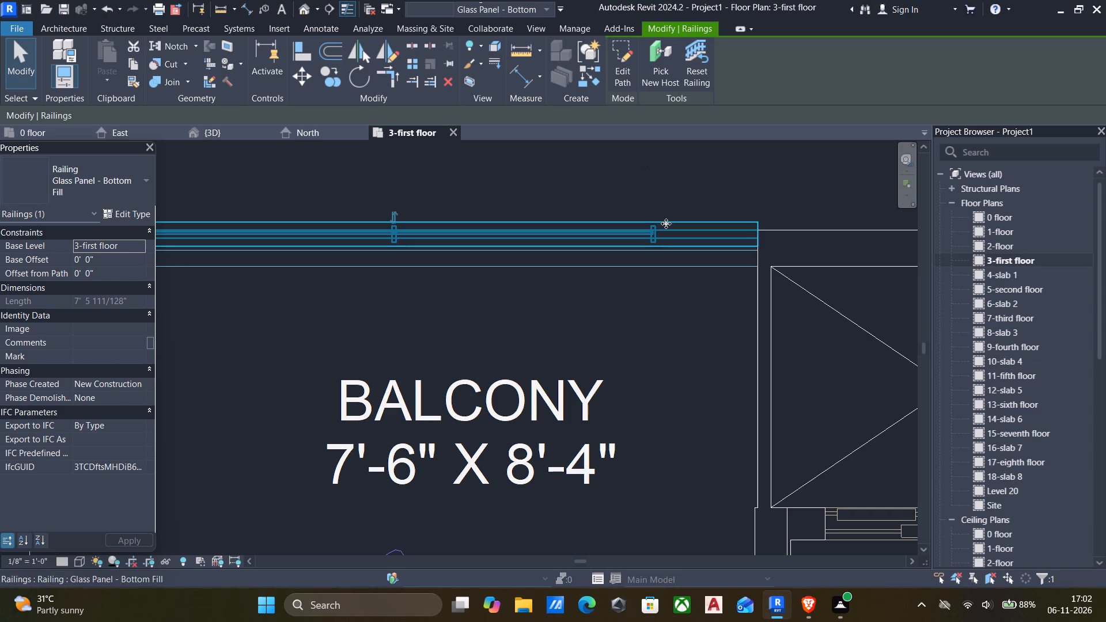
Nudge the new railing inward in increments until its outer face is flush with the balcony's floor edge.
key(Down)
key(Down)
key(Down)
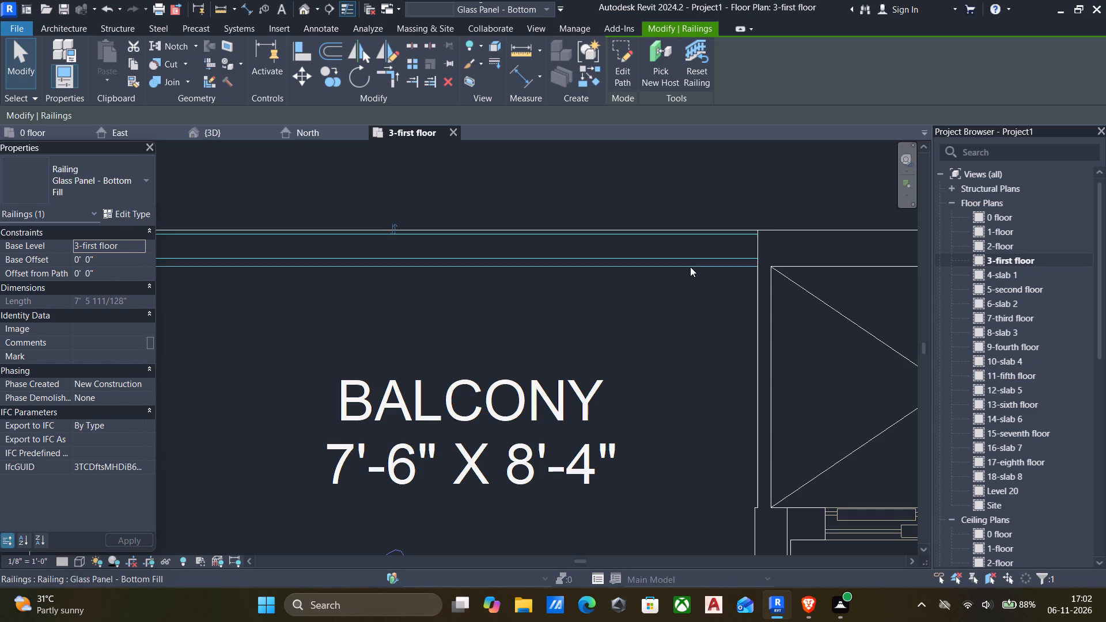
key(Up)
click(676, 299)
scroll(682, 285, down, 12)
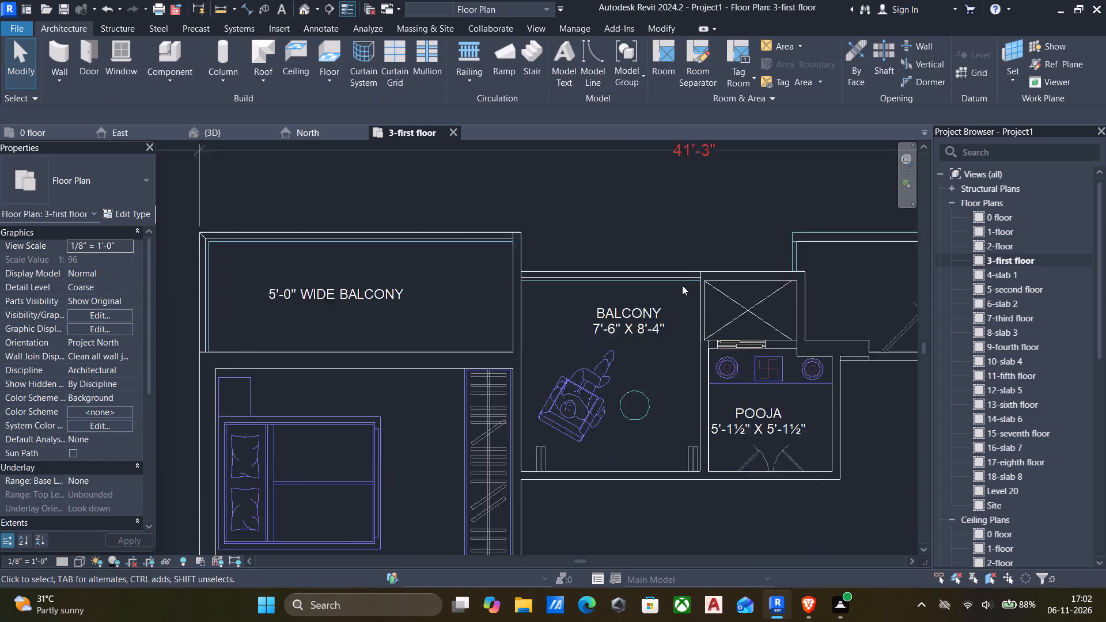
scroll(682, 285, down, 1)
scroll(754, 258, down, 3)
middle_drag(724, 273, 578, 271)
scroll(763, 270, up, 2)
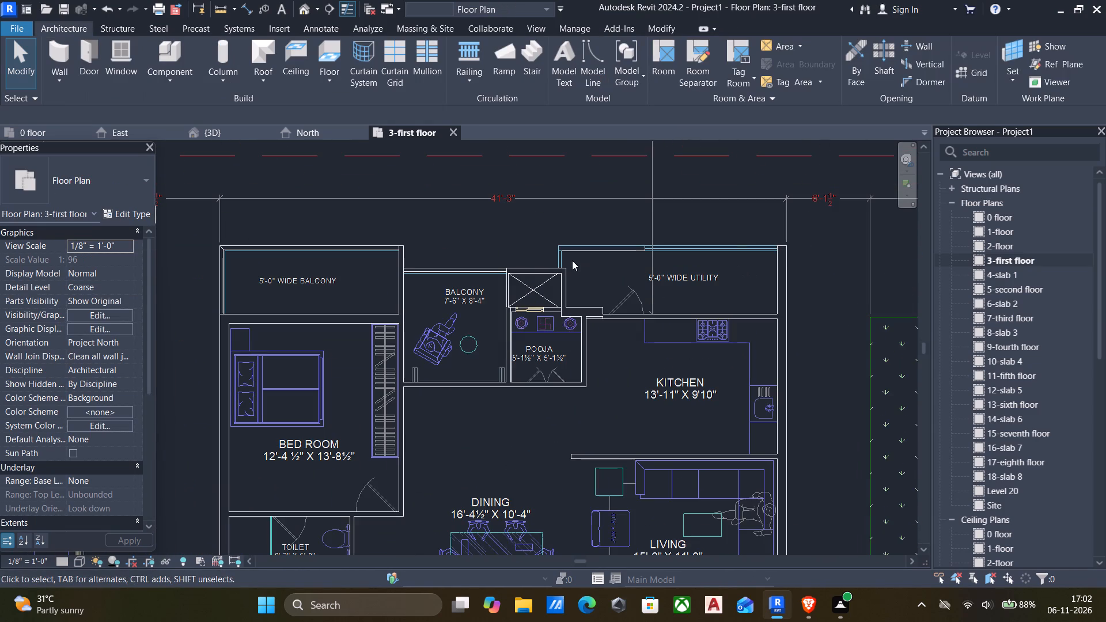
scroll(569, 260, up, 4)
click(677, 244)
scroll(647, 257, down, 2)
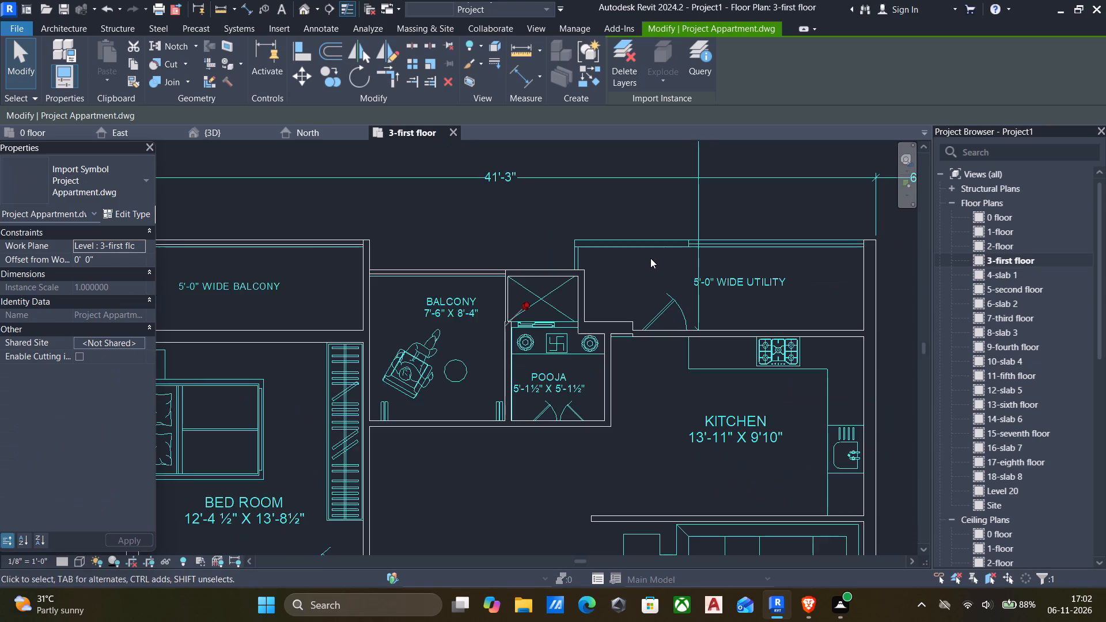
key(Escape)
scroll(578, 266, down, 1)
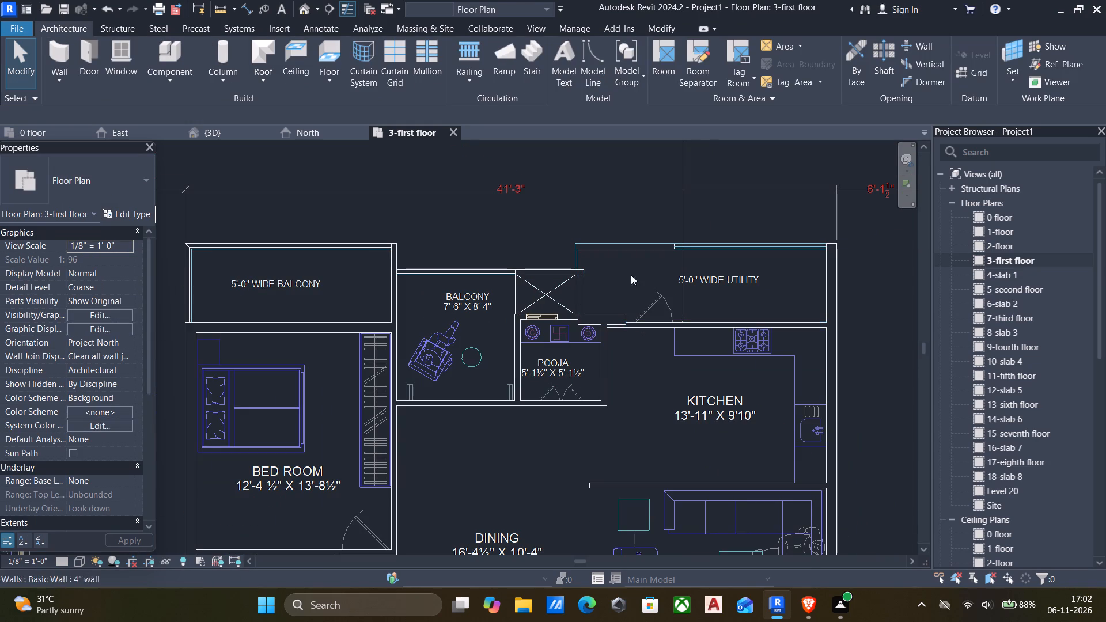
Draw a 4.5" wall about 6' 3" long along the 5'-0" wide utility's outer edge, from the window's end to the corner nearest the shaft.
scroll(583, 259, up, 5)
scroll(697, 245, down, 6)
middle_drag(685, 251, 560, 242)
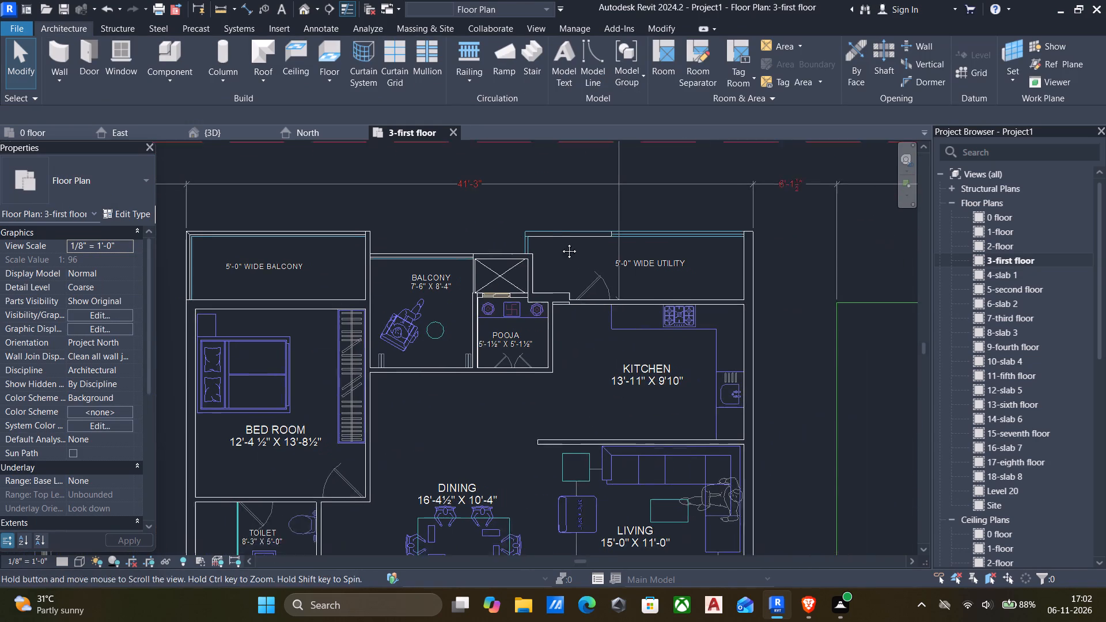
middle_drag(560, 242, 552, 241)
click(586, 302)
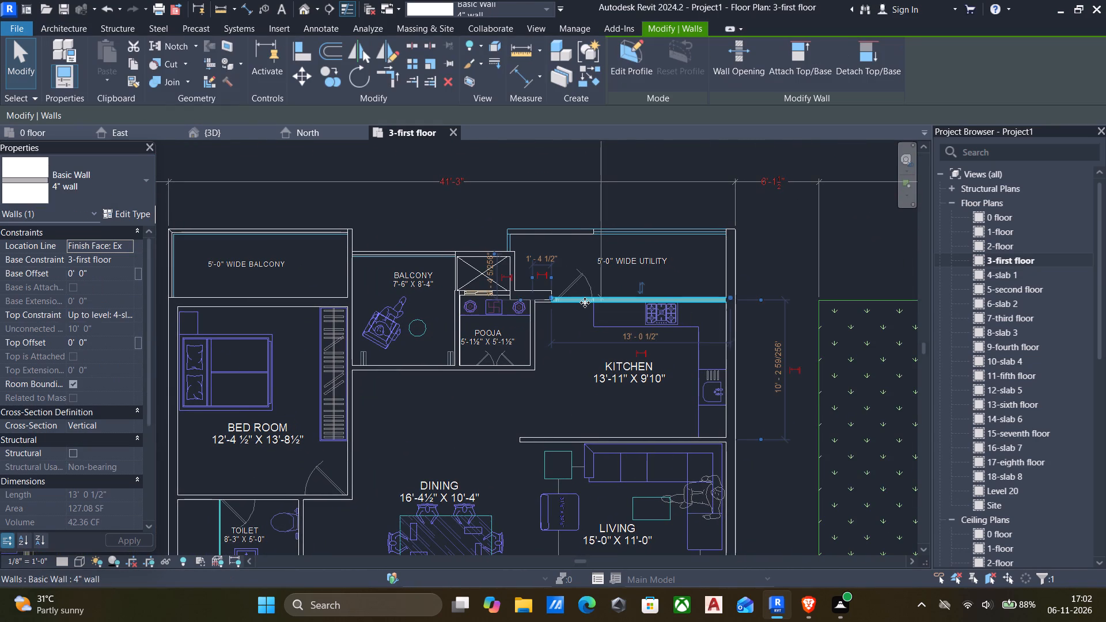
key(c)
key(s)
scroll(590, 258, up, 10)
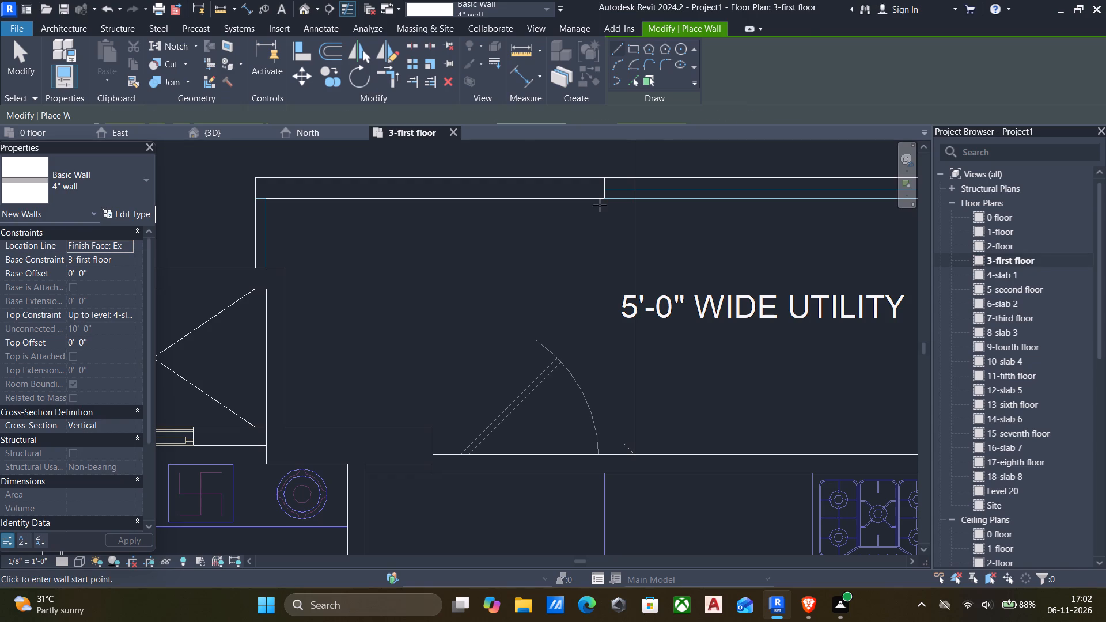
click(601, 202)
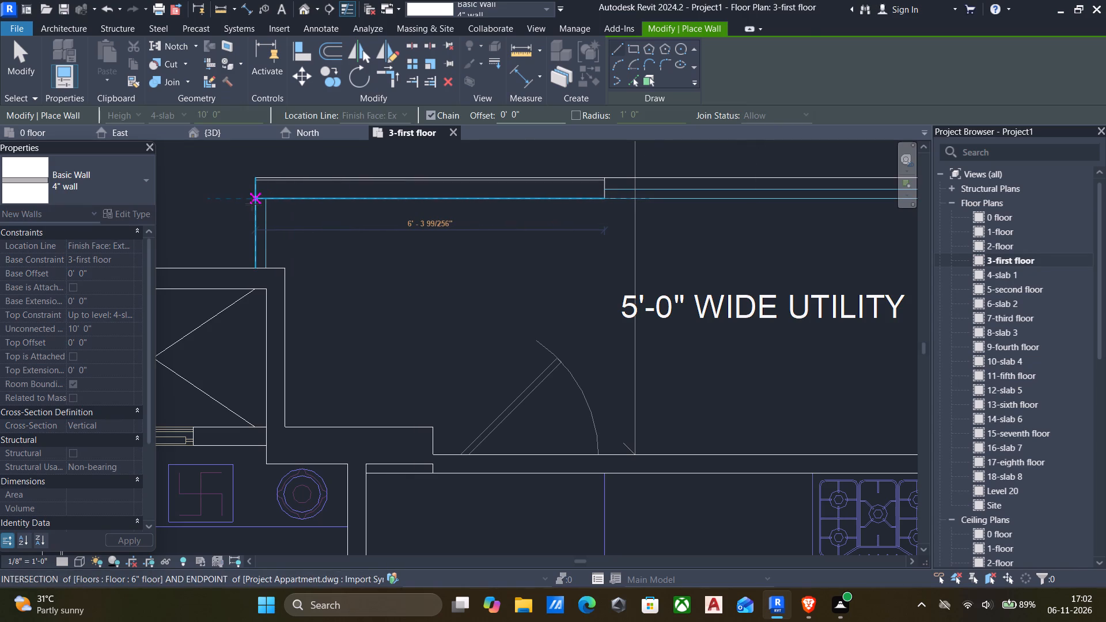
key(Escape)
click(99, 180)
scroll(78, 266, up, 3)
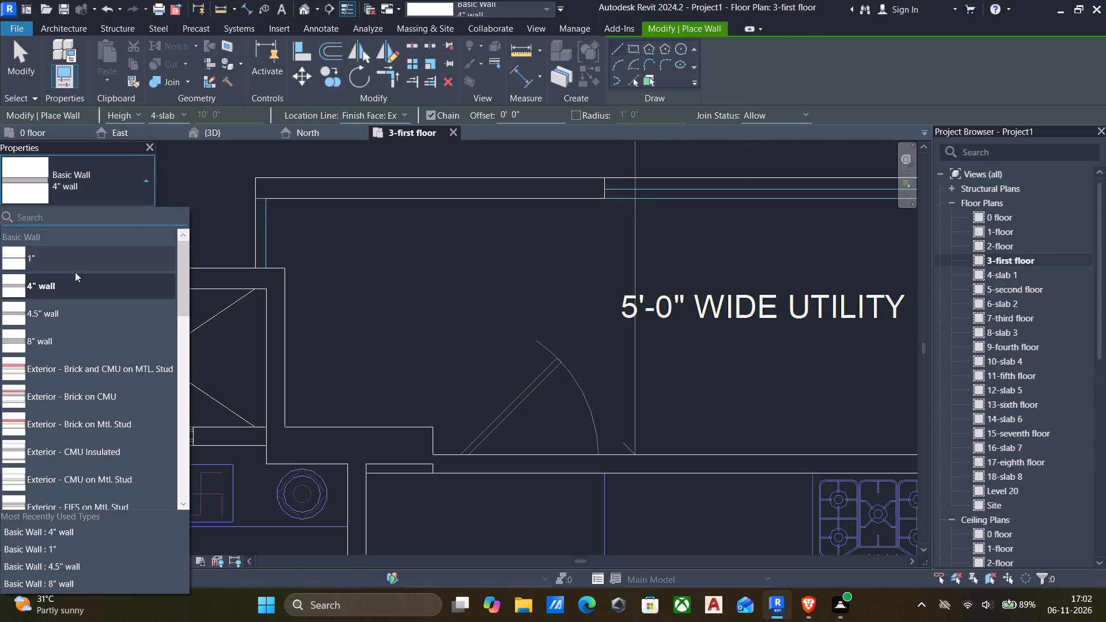
scroll(75, 272, up, 1)
click(44, 307)
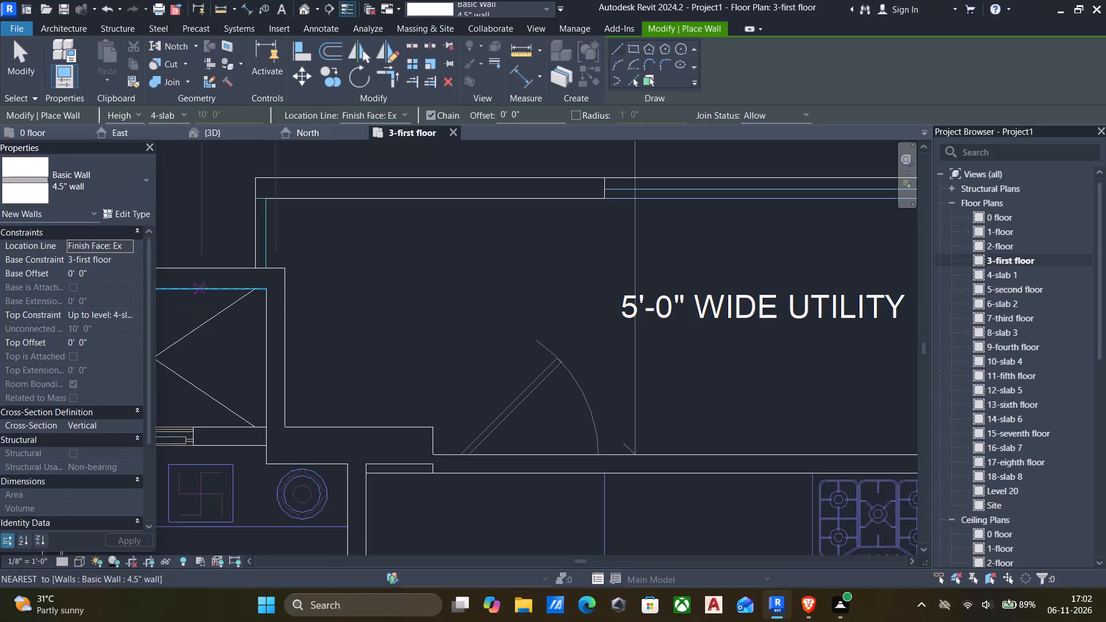
scroll(601, 198, up, 5)
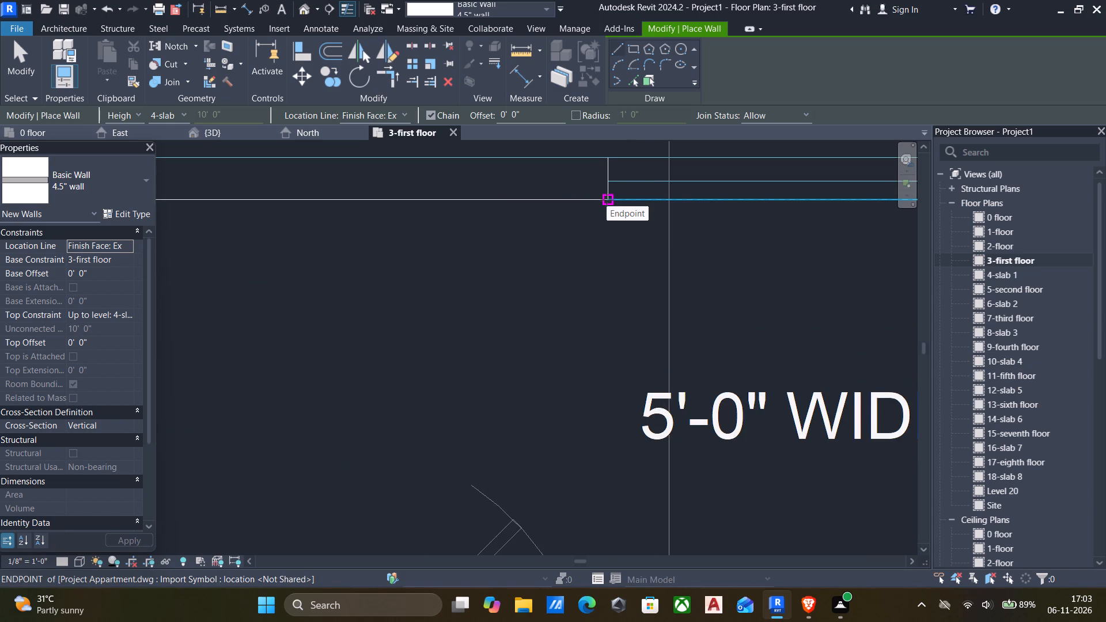
click(607, 200)
scroll(559, 200, down, 6)
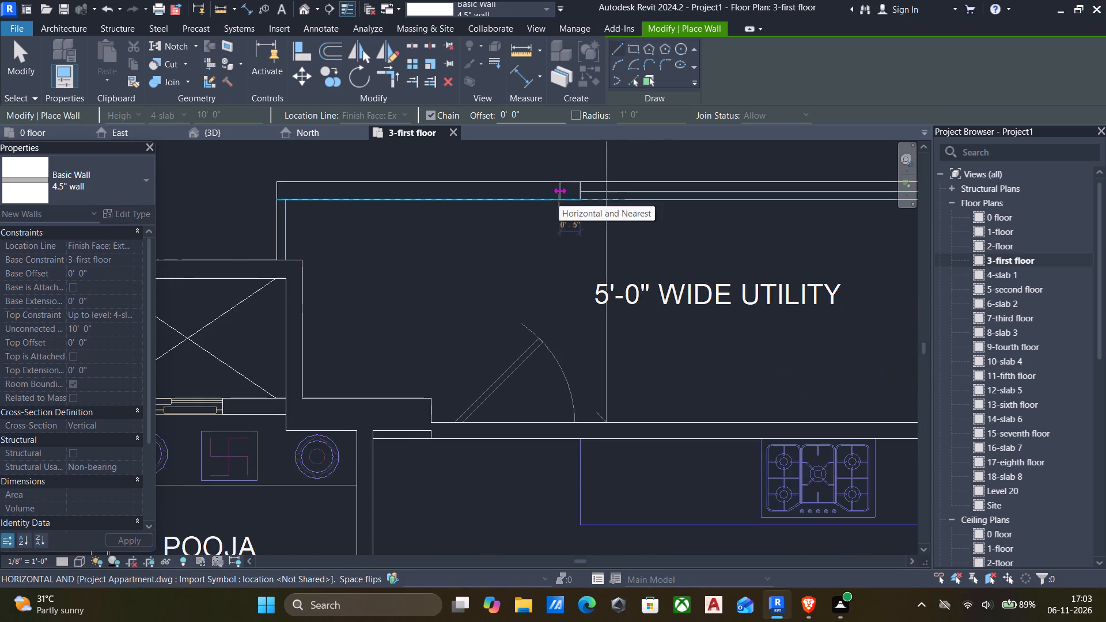
middle_drag(556, 200, 595, 207)
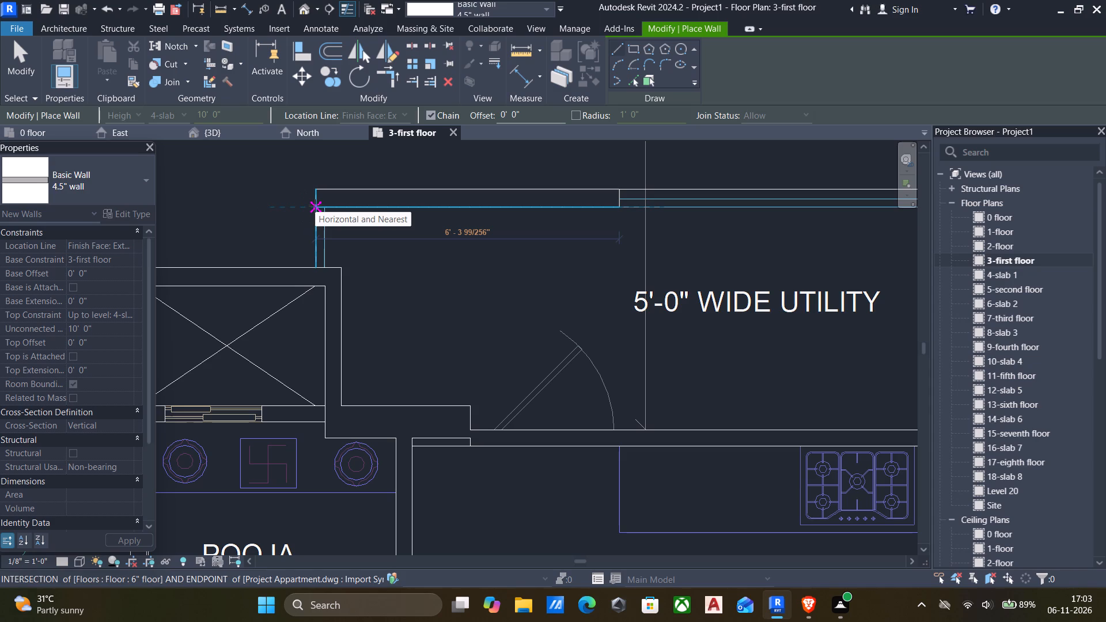
scroll(315, 206, up, 2)
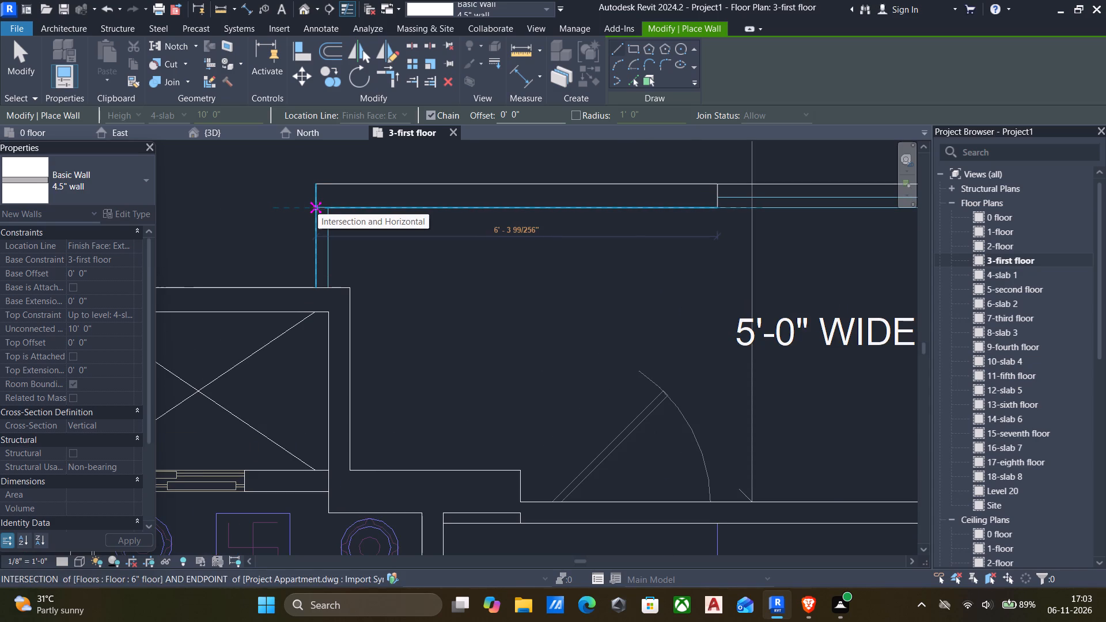
scroll(318, 208, up, 2)
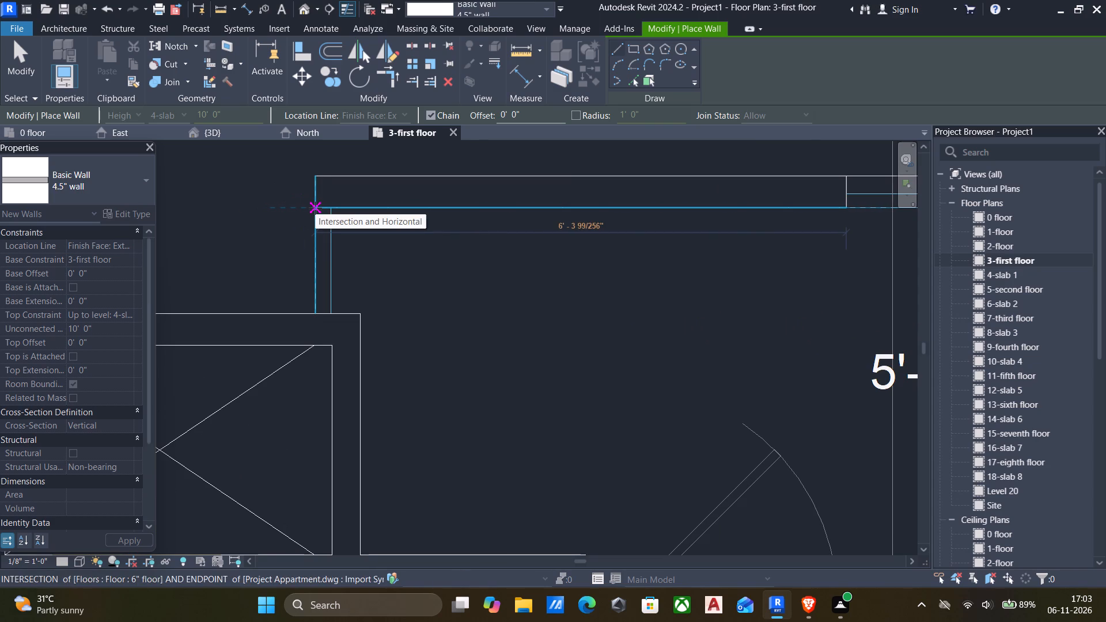
click(315, 208)
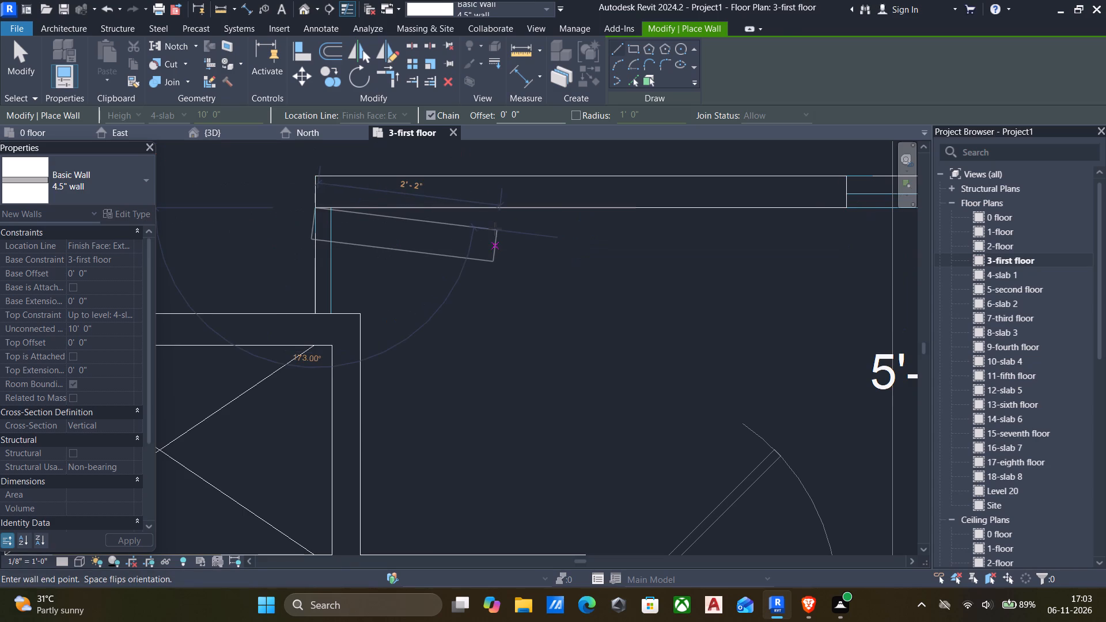
key(Escape)
key(Escape)
click(593, 204)
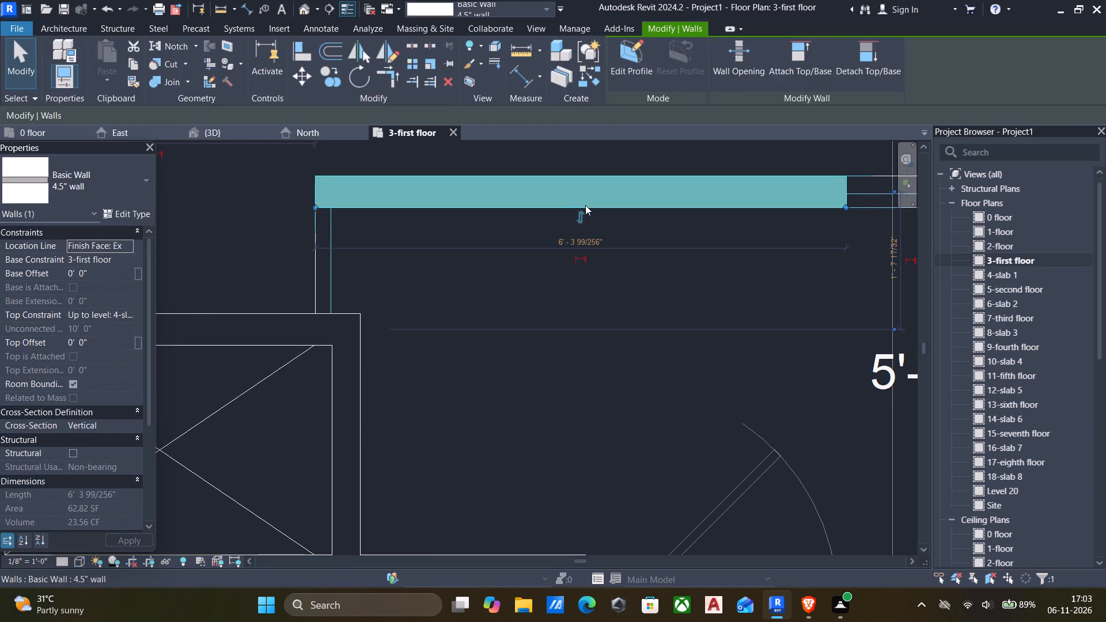
key(Escape)
Measure the thickness of the utility's short side wall, between the floor edge and the imported plan's inner line.
scroll(546, 224, down, 5)
middle_drag(546, 227, 512, 240)
scroll(525, 238, up, 5)
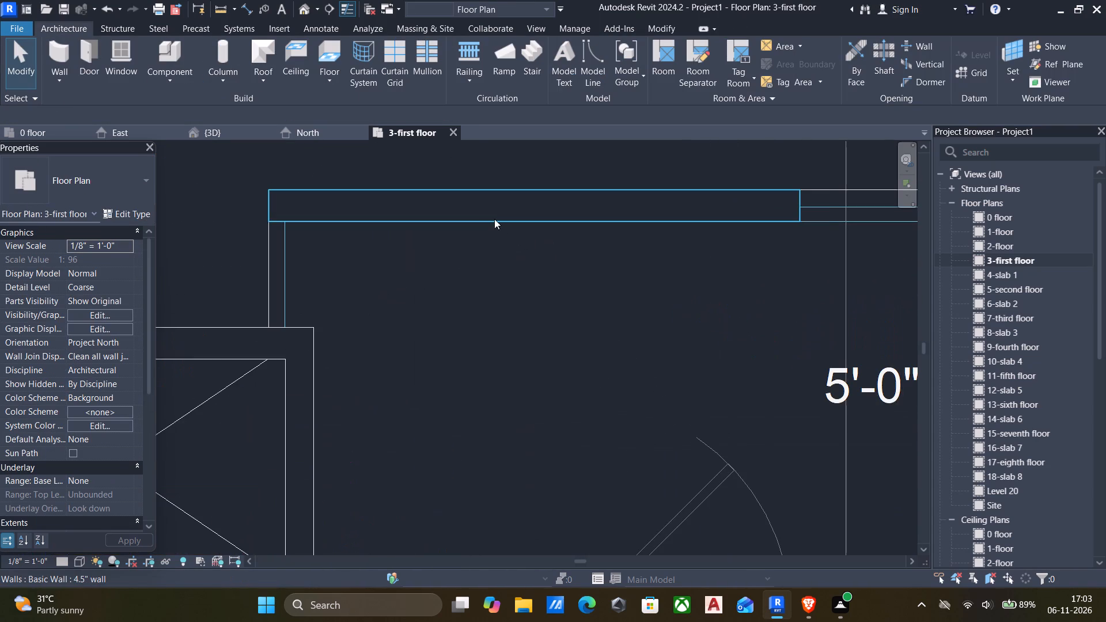
scroll(494, 219, down, 6)
scroll(414, 218, up, 3)
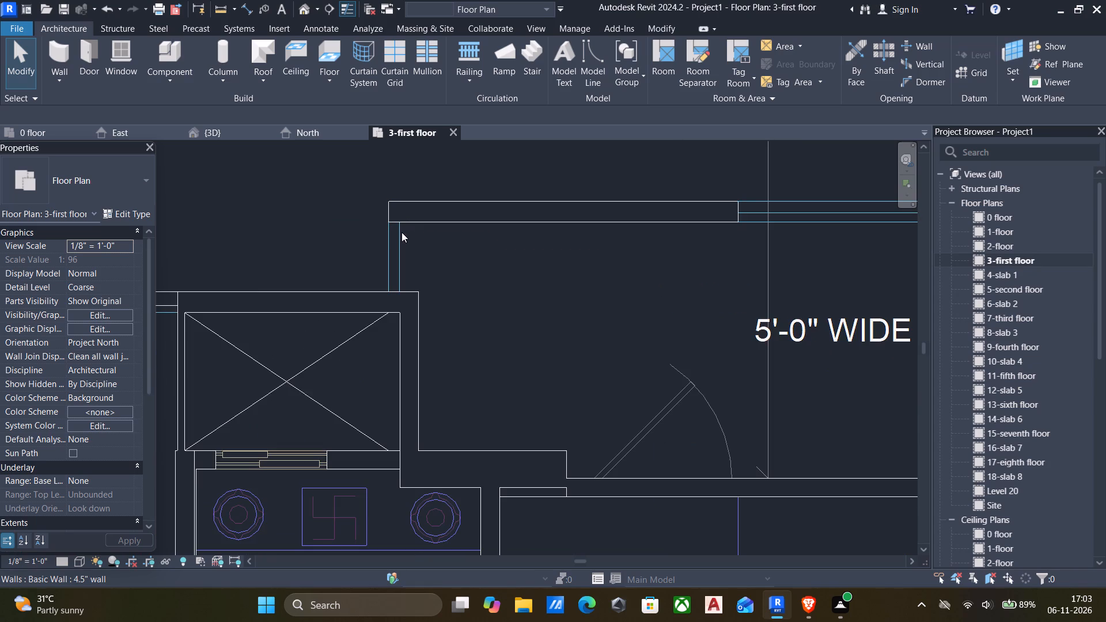
key(d)
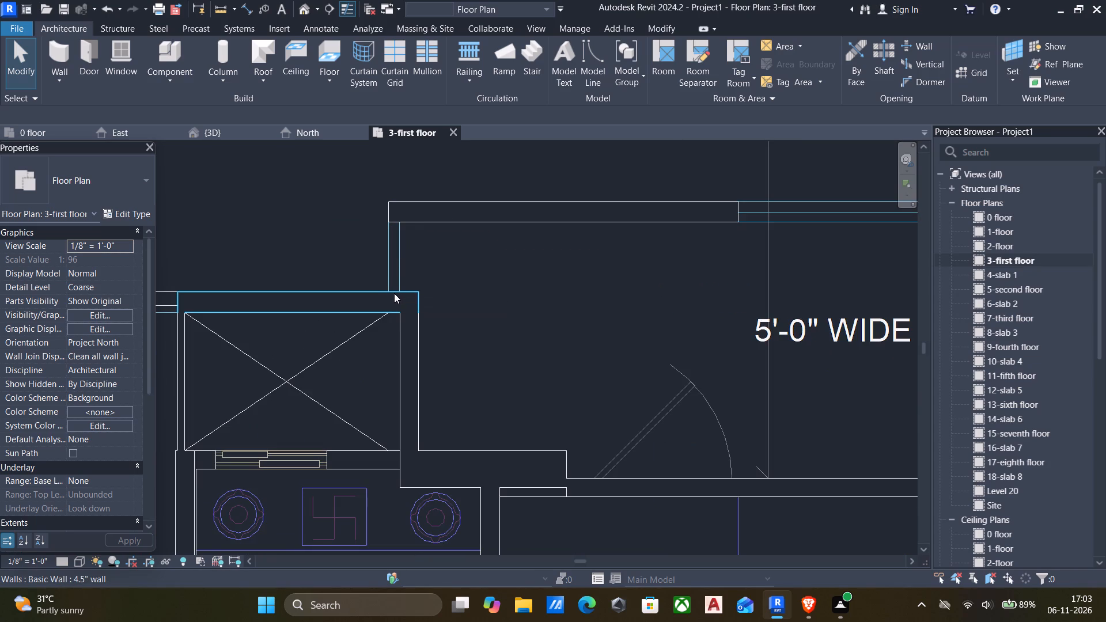
key(i)
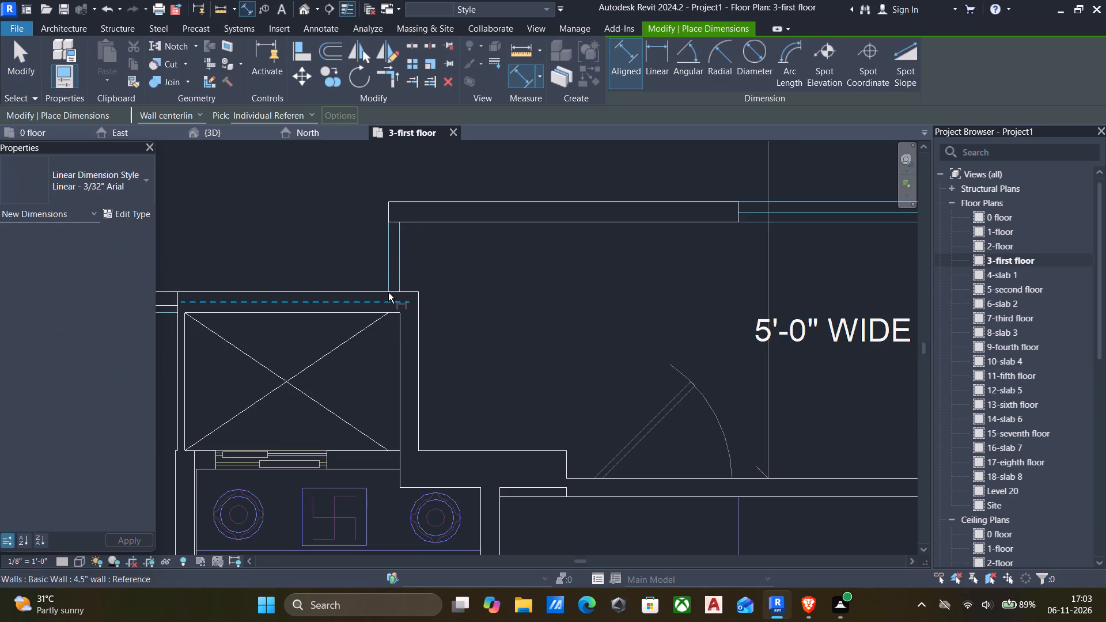
scroll(368, 290, up, 3)
click(396, 263)
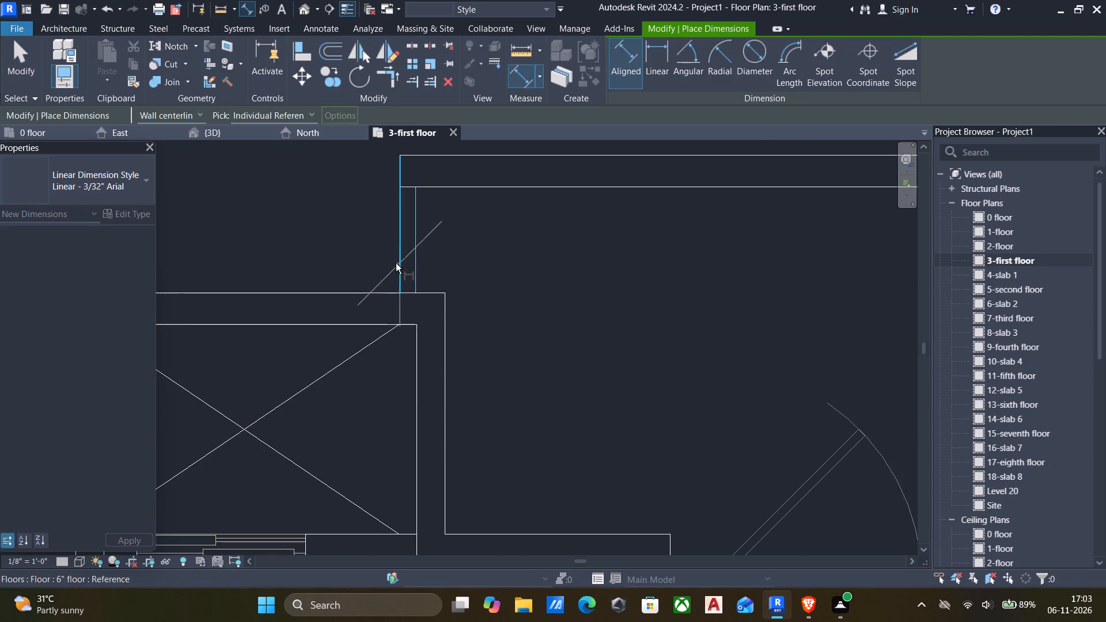
scroll(419, 262, up, 5)
click(414, 255)
scroll(412, 259, down, 7)
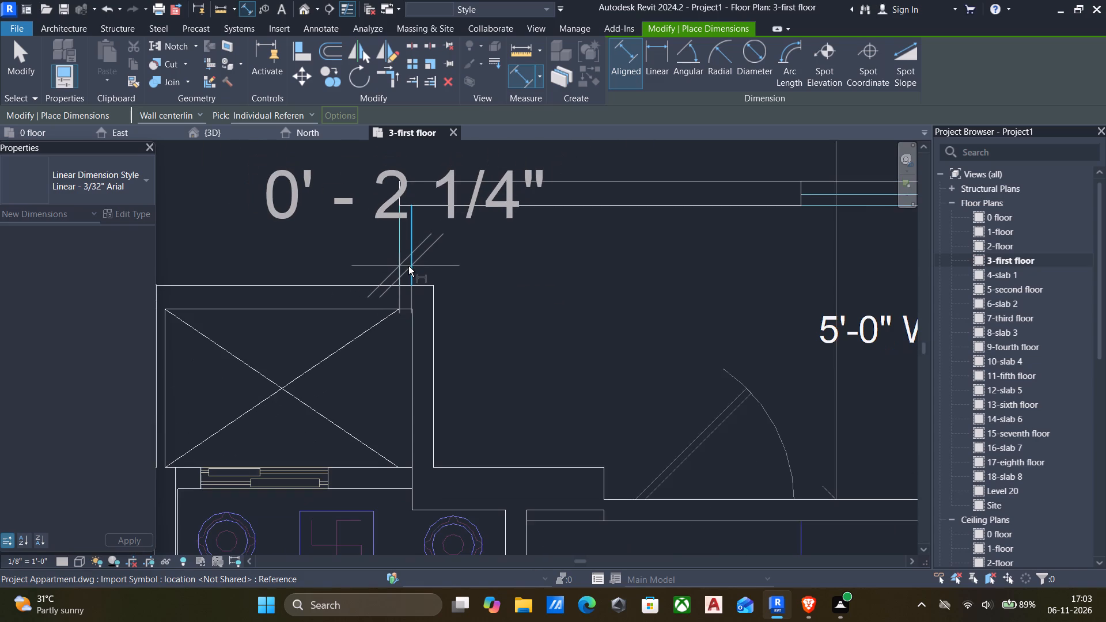
key(Escape)
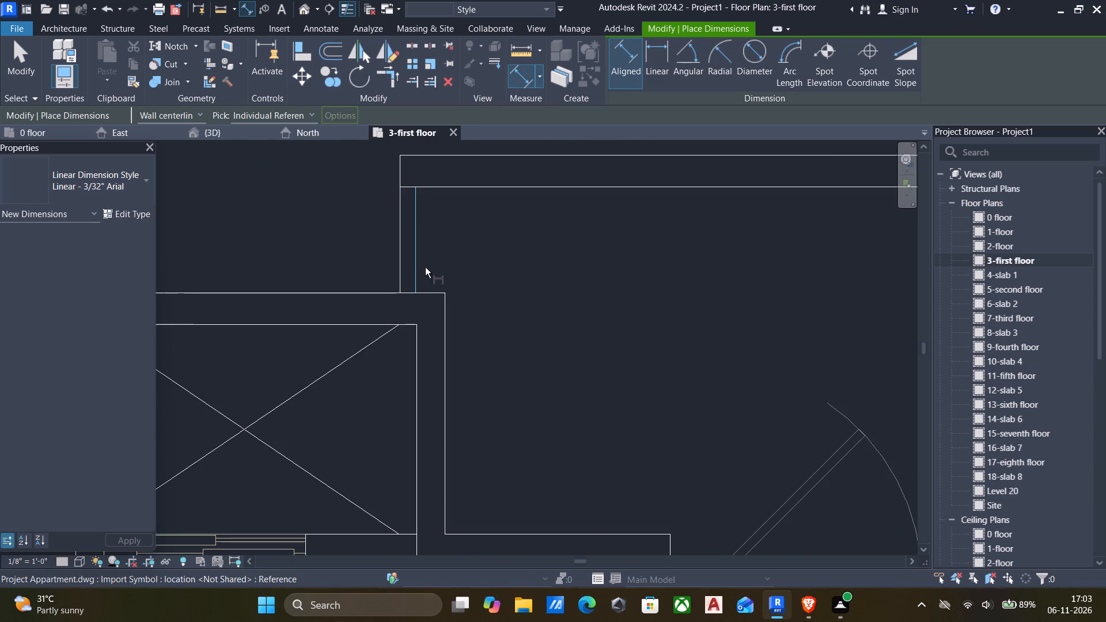
key(Escape)
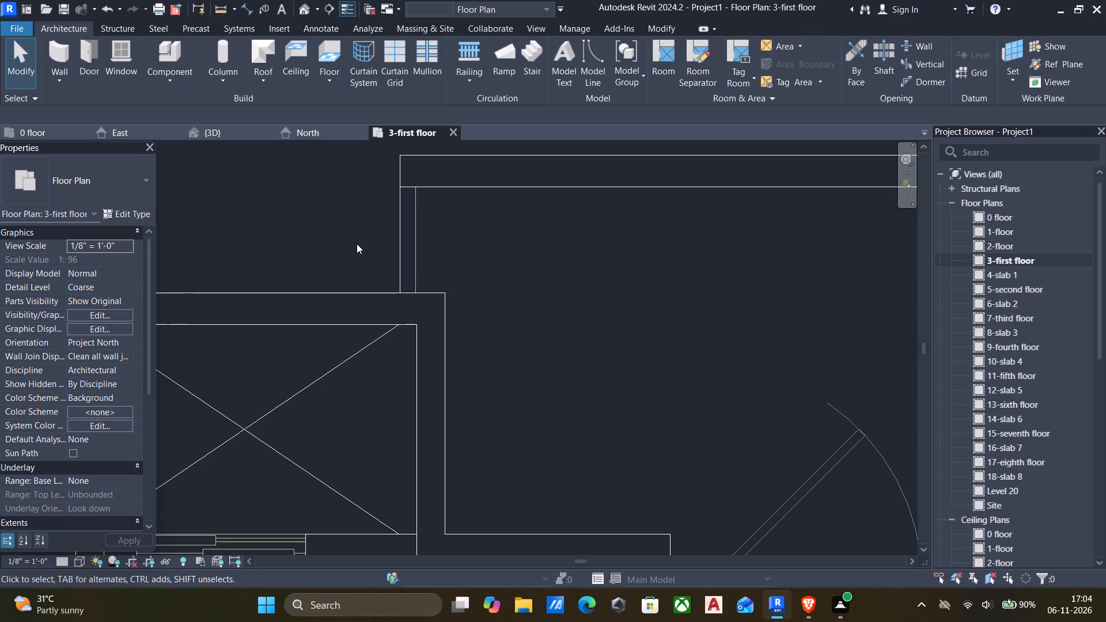
Duplicate the 4.5" wall type as 2.5" and set its structure layer thickness to 2.5".
scroll(407, 277, down, 3)
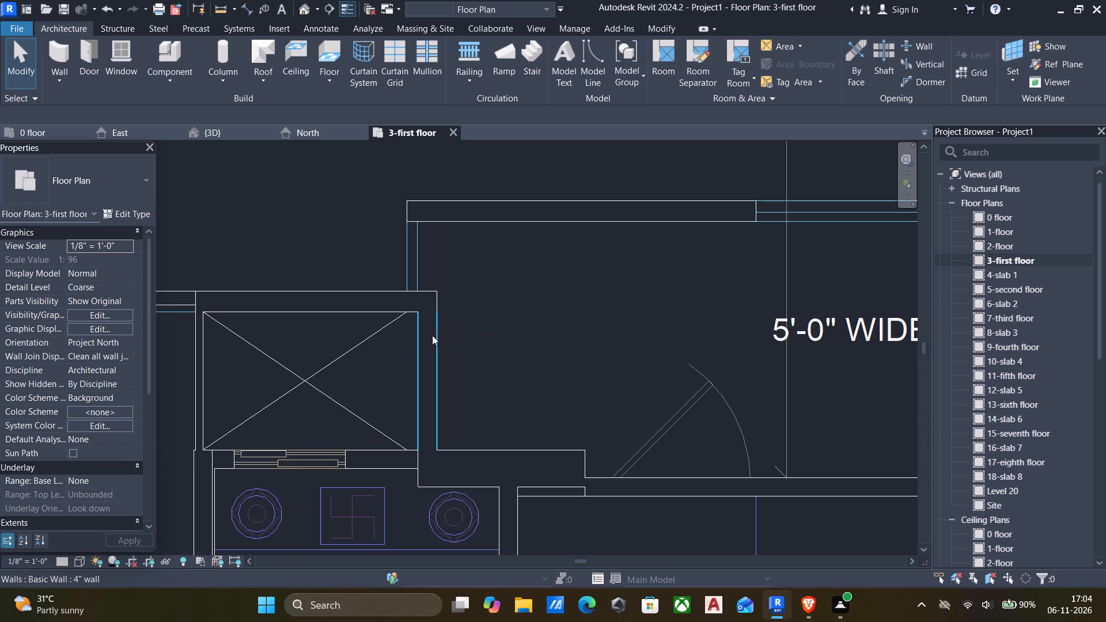
text(wa)
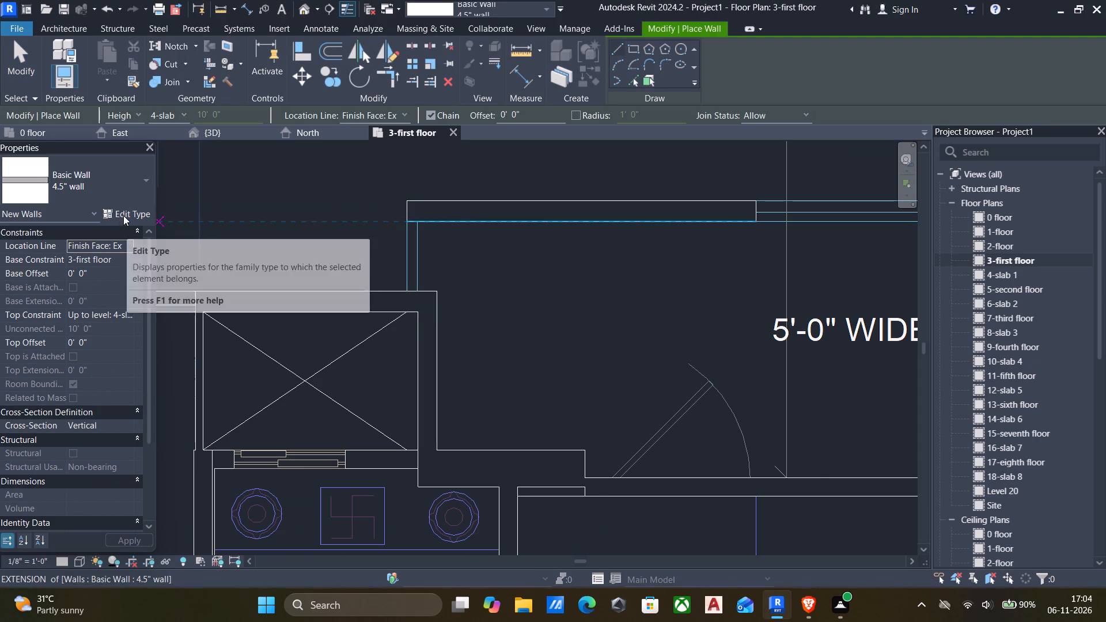
click(123, 212)
click(788, 120)
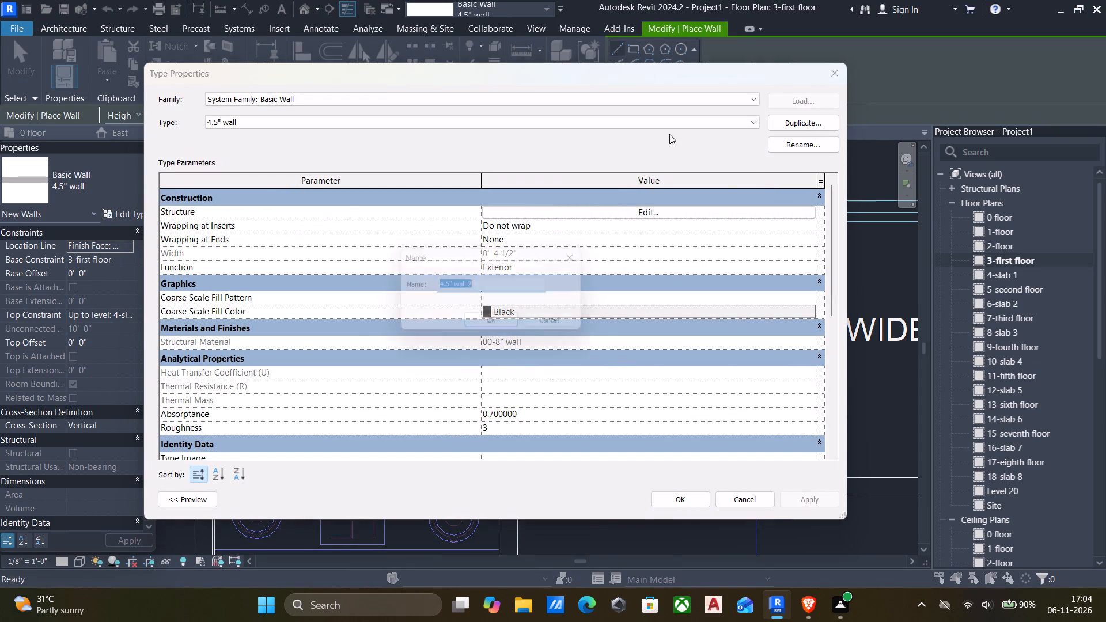
key(BackSpace)
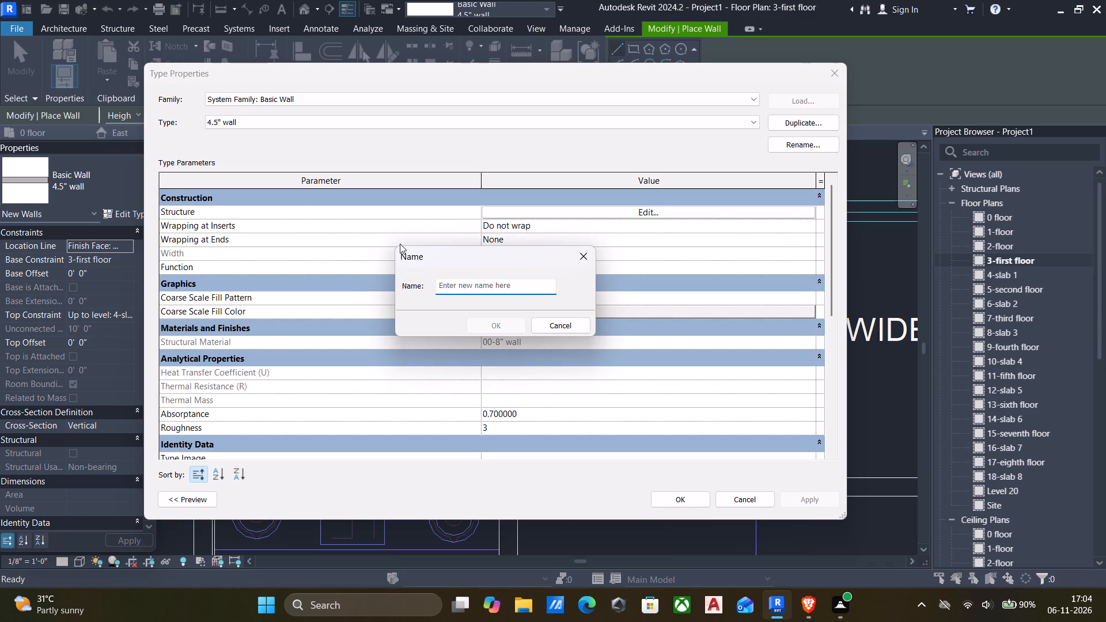
text(2.5)
key(shift+quotedbl)
key(Return)
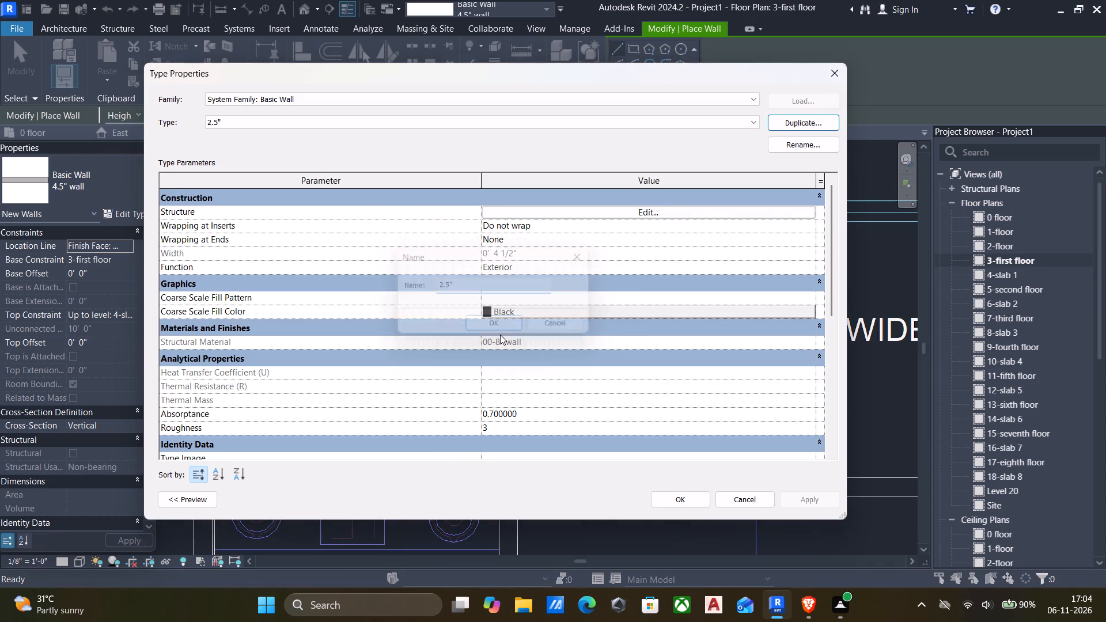
click(646, 207)
click(498, 207)
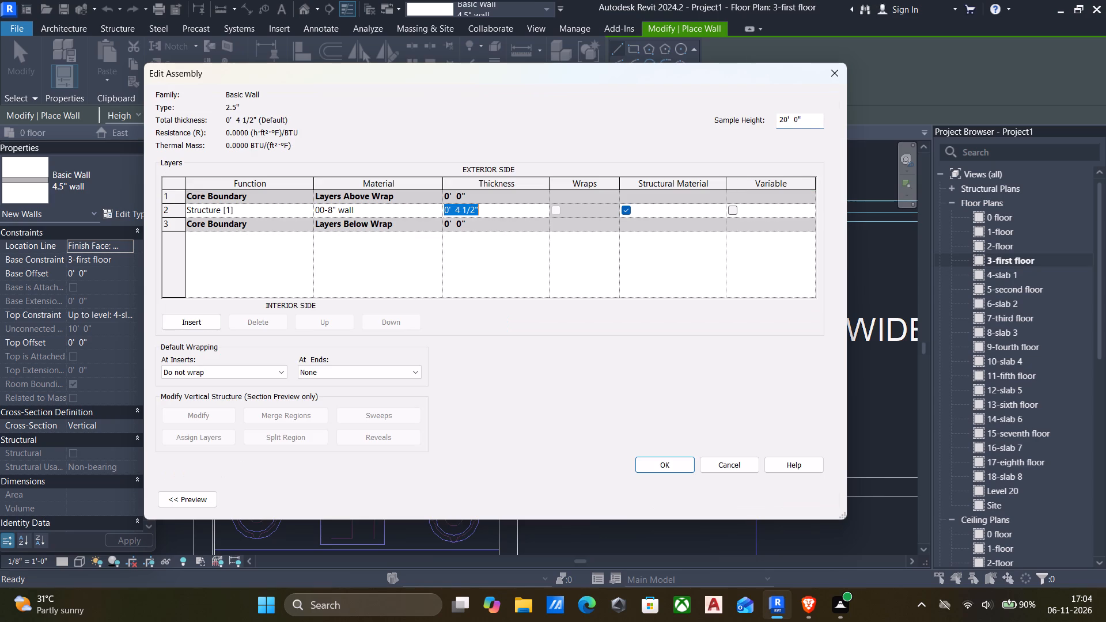
text(2.5")
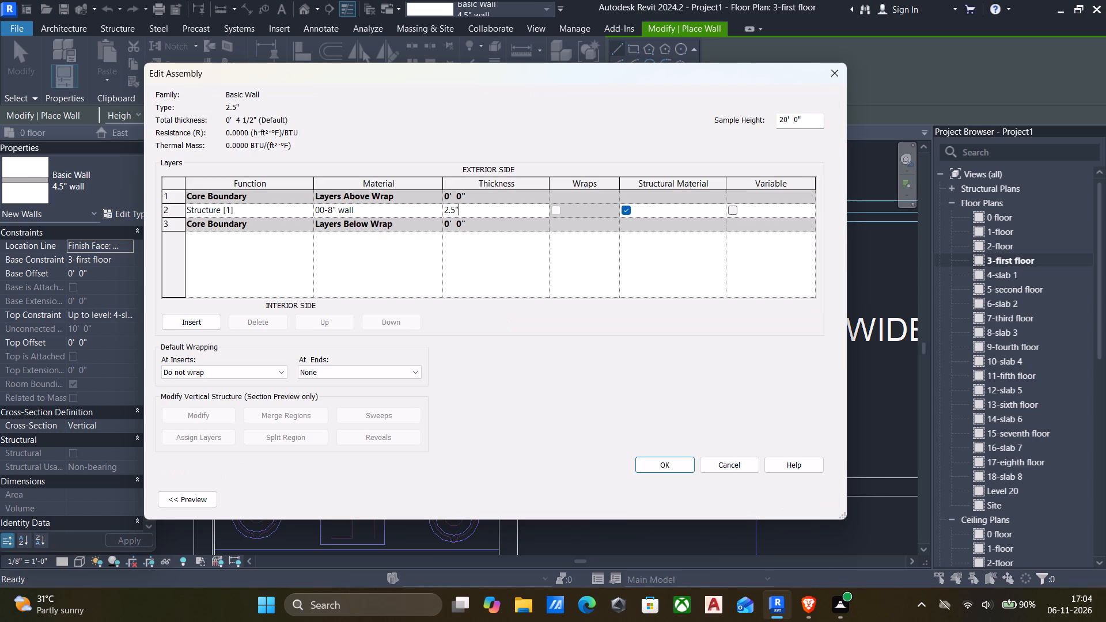
key(Return)
click(660, 463)
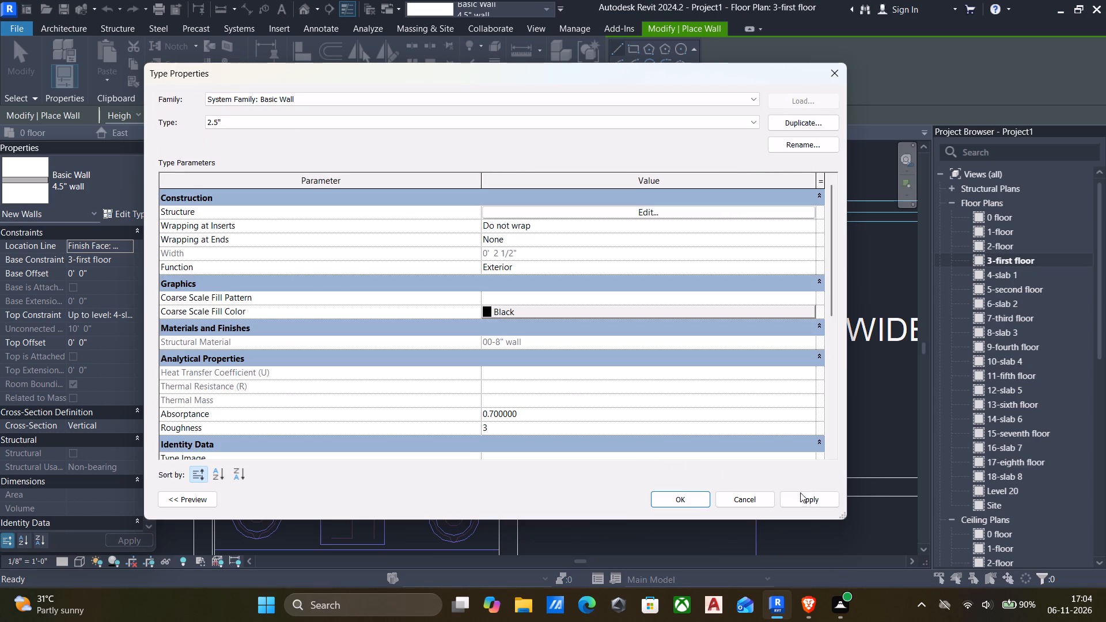
click(805, 497)
click(687, 495)
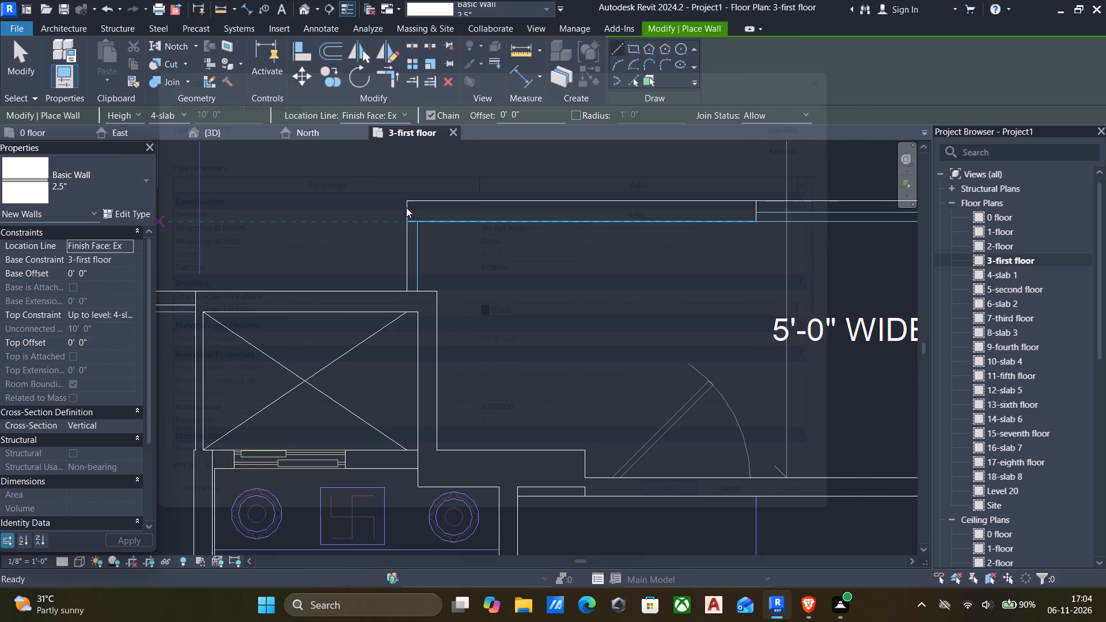
Draw a 2.5" wall about 1' 3" long along the utility's short side, from the 4.5" wall to the shaft wall, inside the floor edge.
scroll(402, 211, up, 3)
key(w)
key(a)
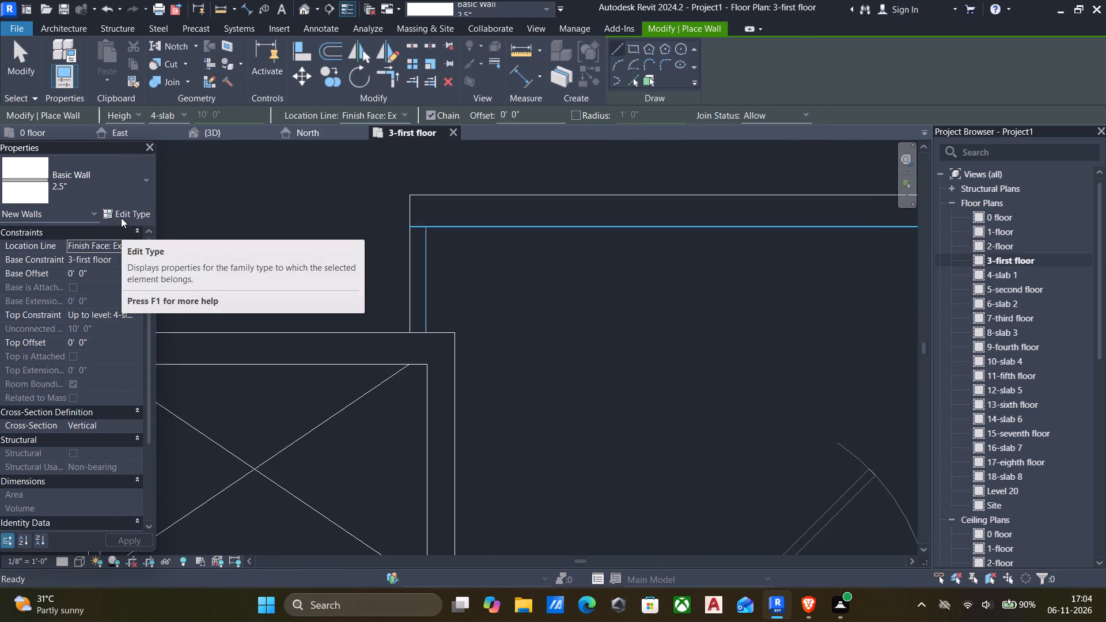
click(406, 234)
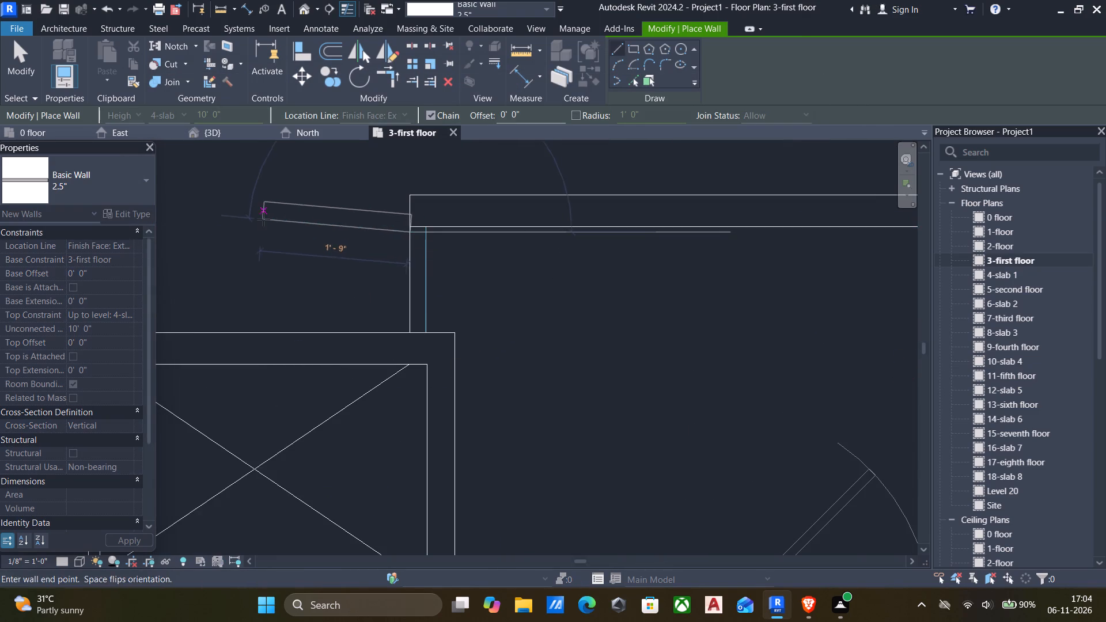
key(Escape)
click(409, 229)
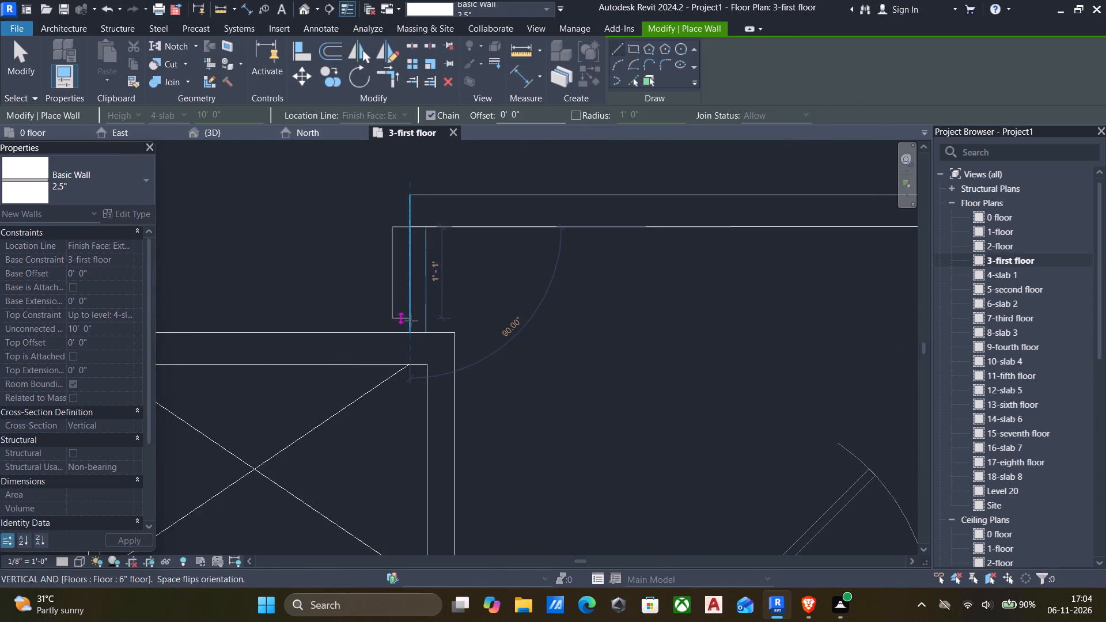
key(space)
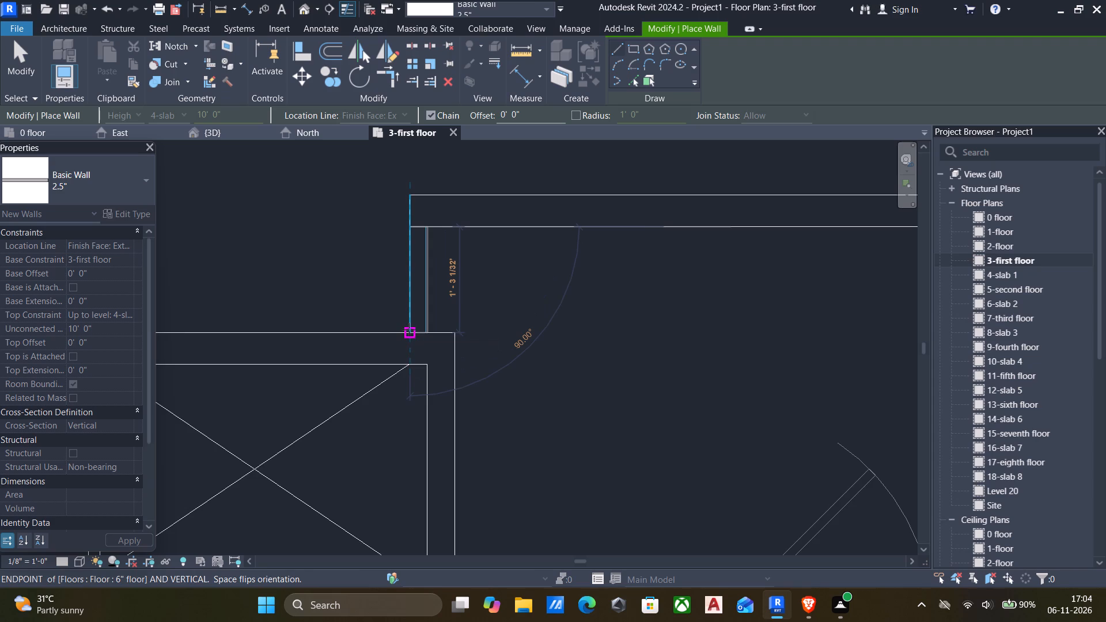
scroll(409, 329, up, 5)
click(410, 334)
key(Escape)
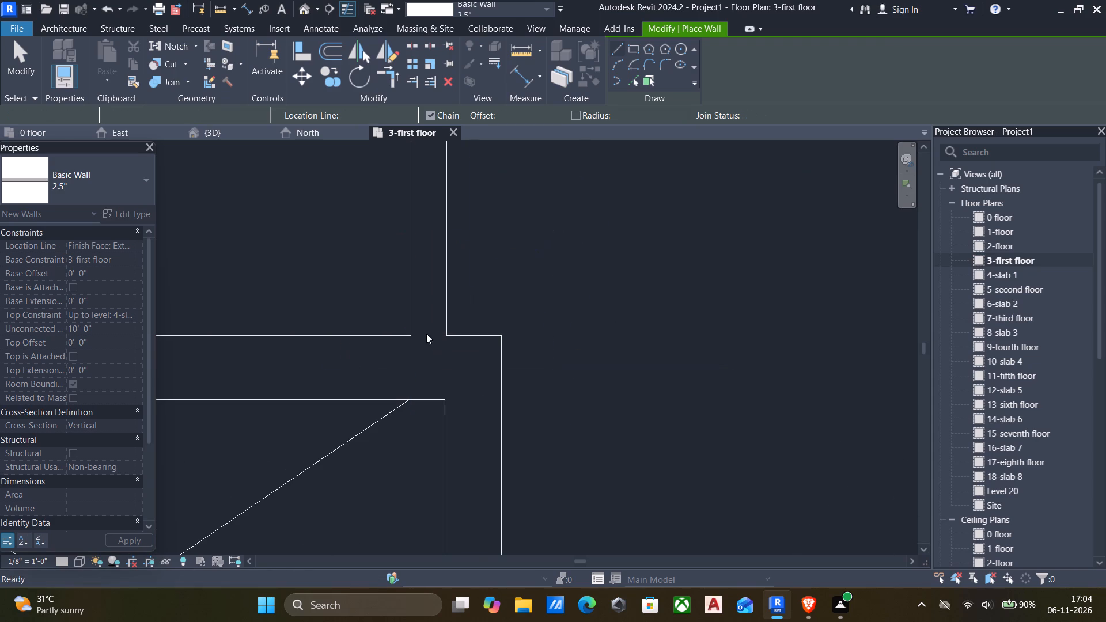
key(Escape)
click(444, 323)
key(Escape)
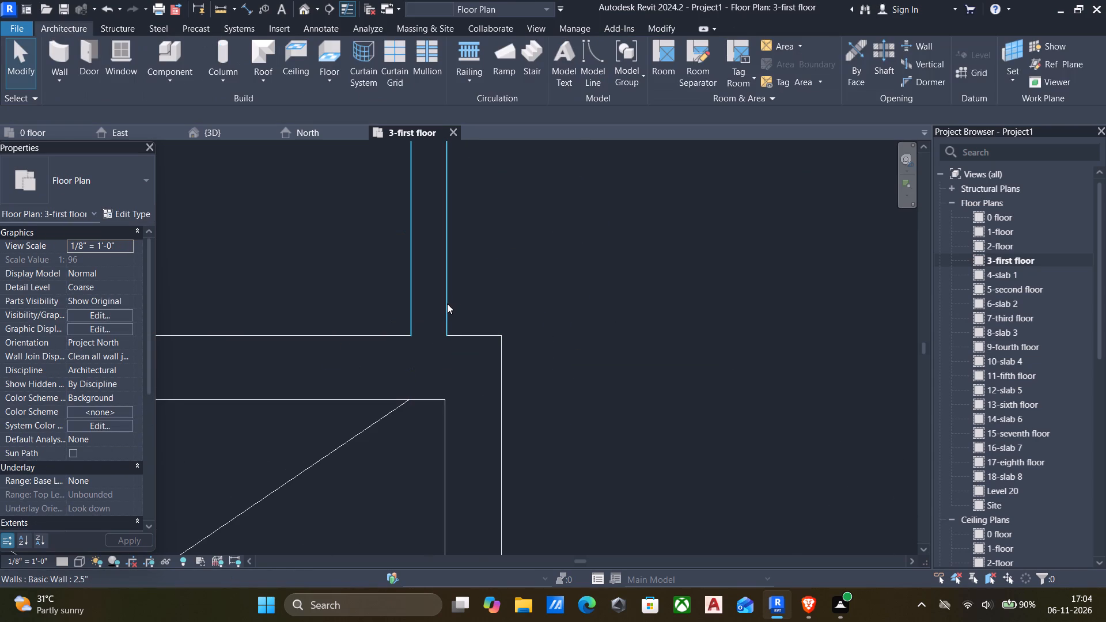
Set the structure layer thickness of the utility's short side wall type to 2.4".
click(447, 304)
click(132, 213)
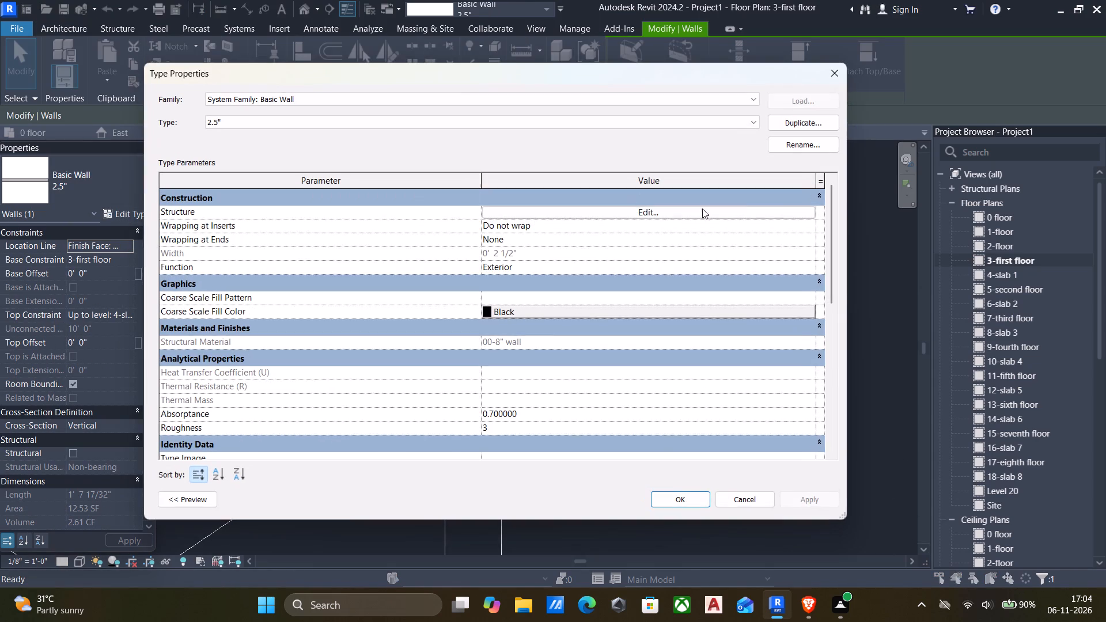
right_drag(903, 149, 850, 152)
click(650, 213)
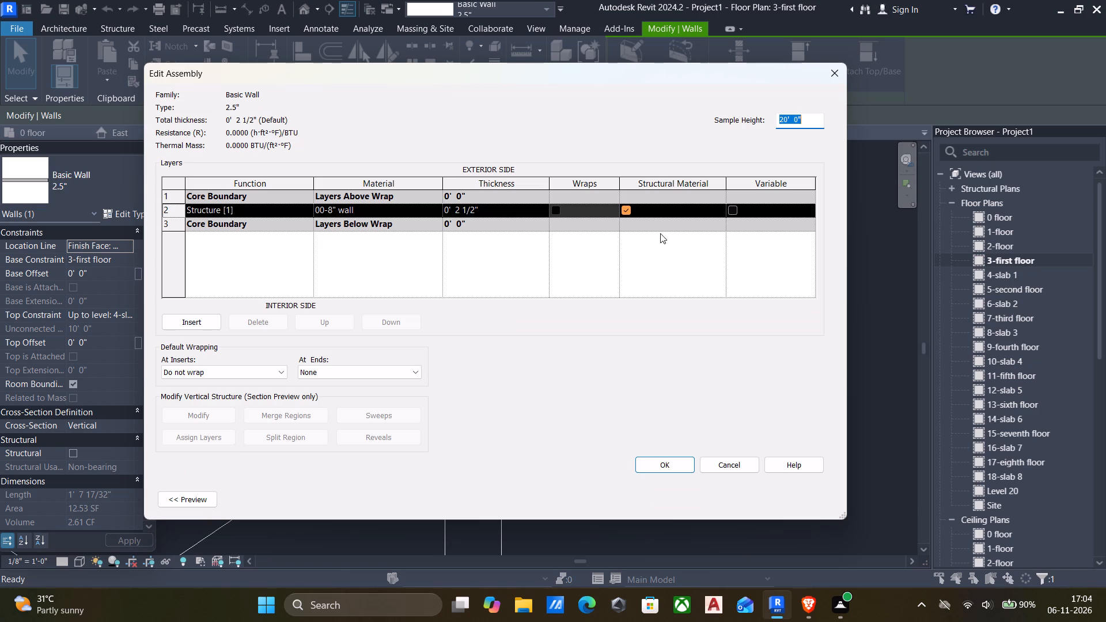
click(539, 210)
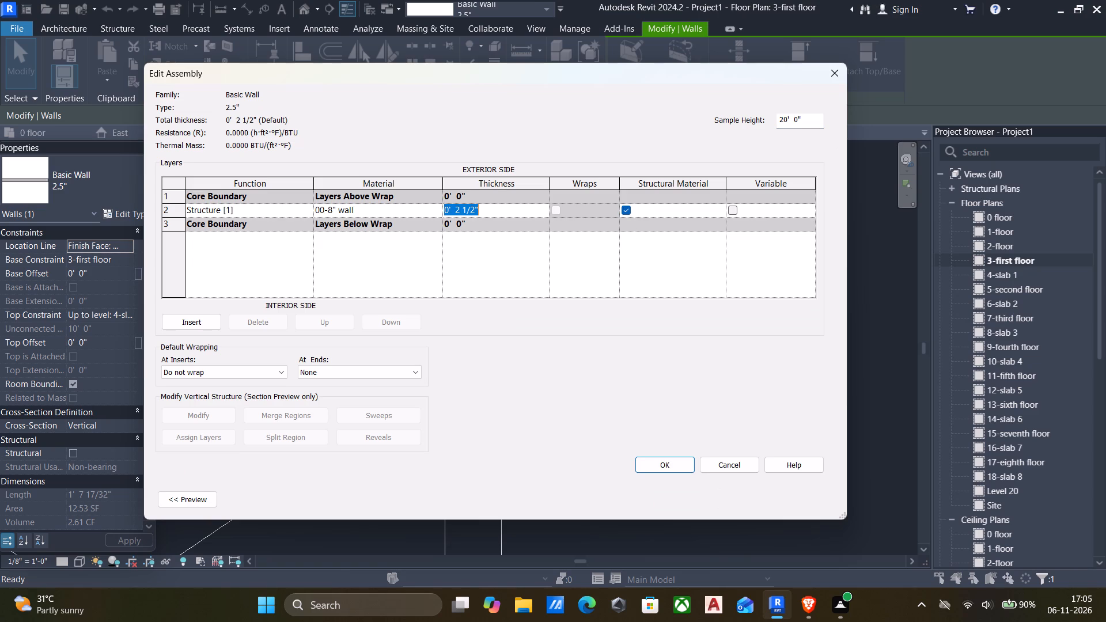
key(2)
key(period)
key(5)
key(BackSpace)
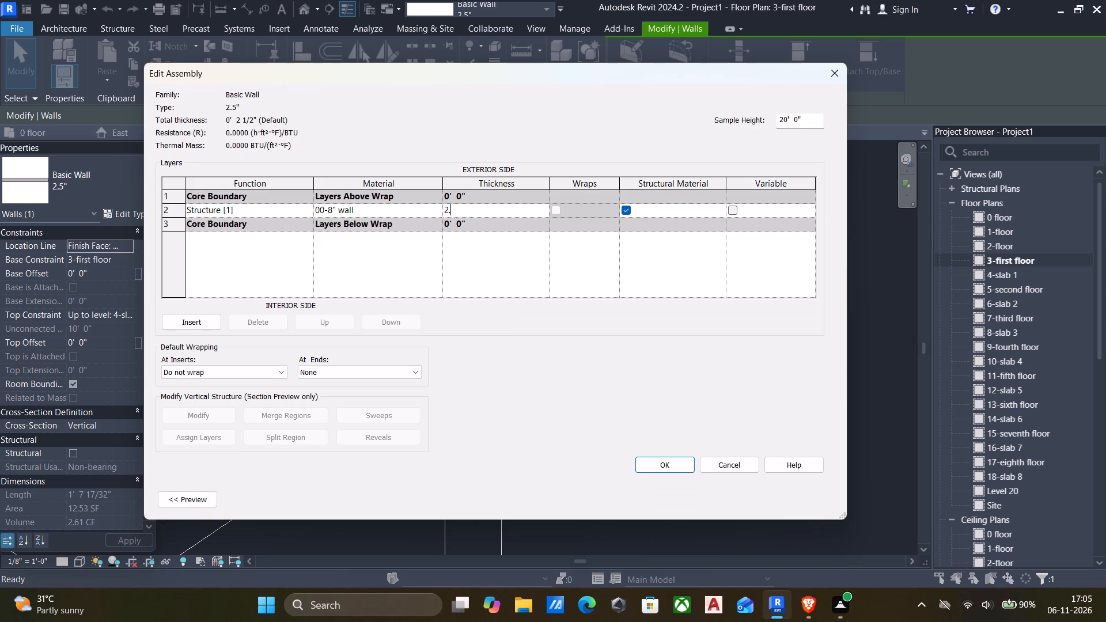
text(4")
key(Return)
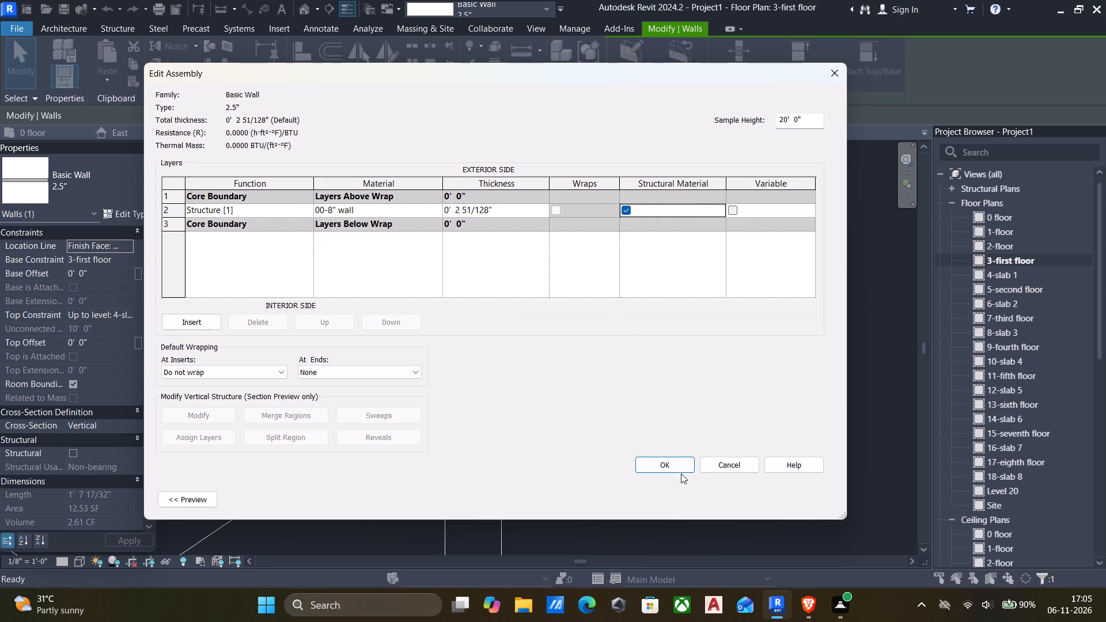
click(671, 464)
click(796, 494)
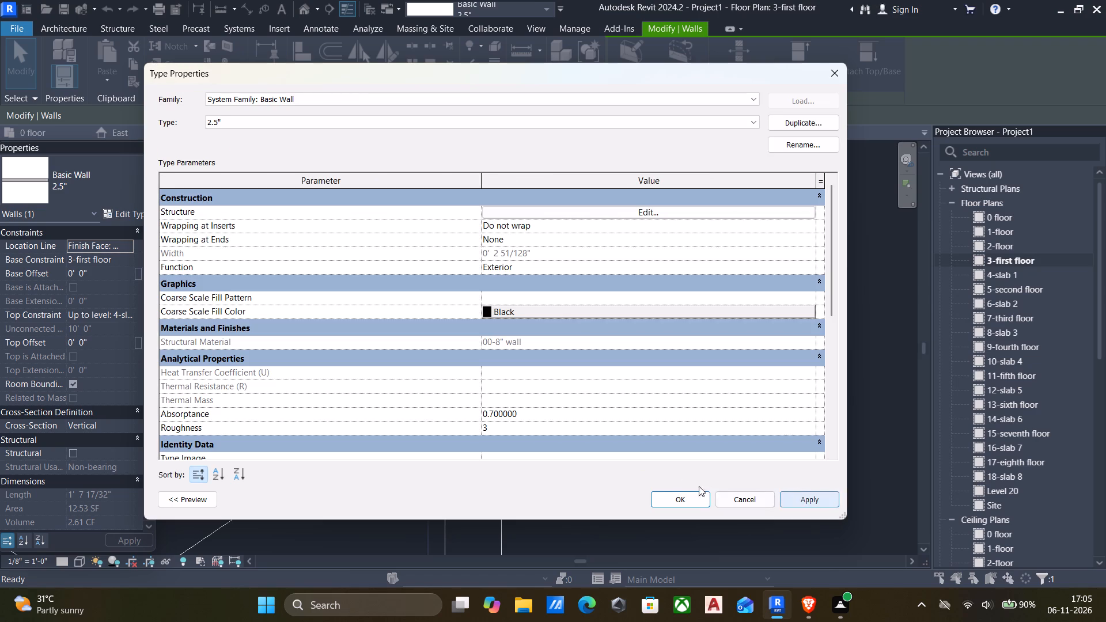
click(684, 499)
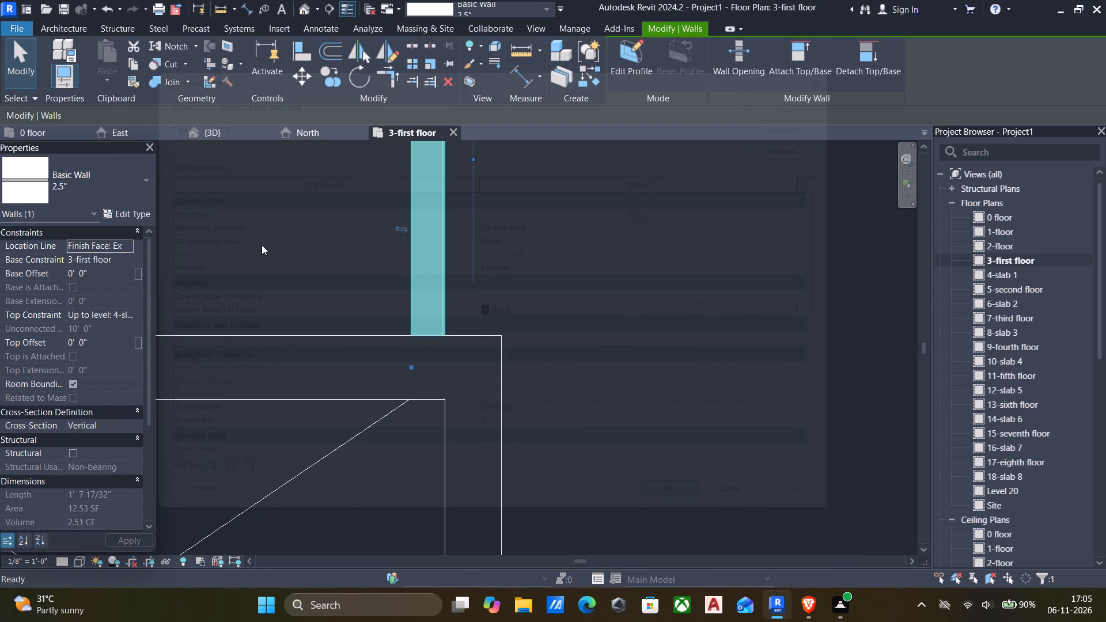
Set the structure layer thickness of the utility's short side wall type to 2.3".
click(128, 216)
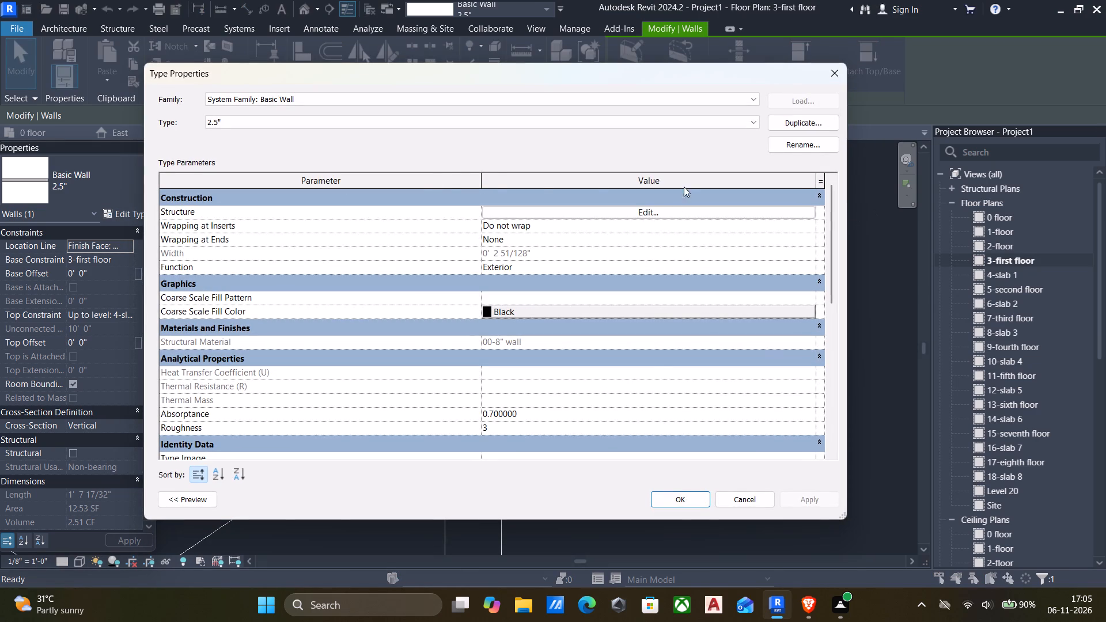
click(629, 207)
click(510, 207)
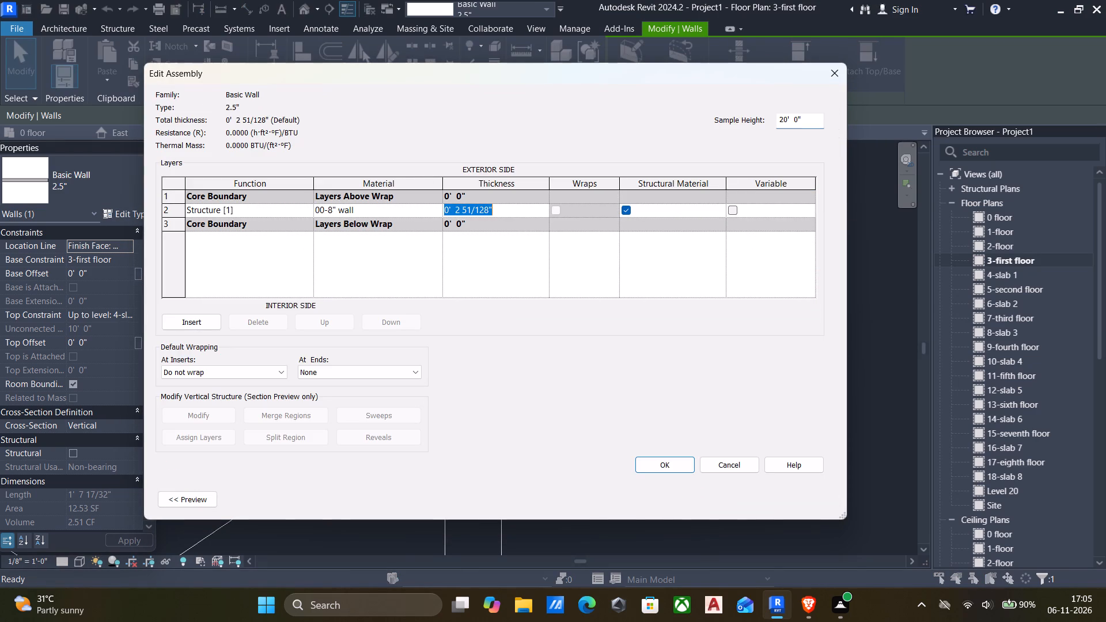
text(2.)
key(3)
key(shift+quotedbl)
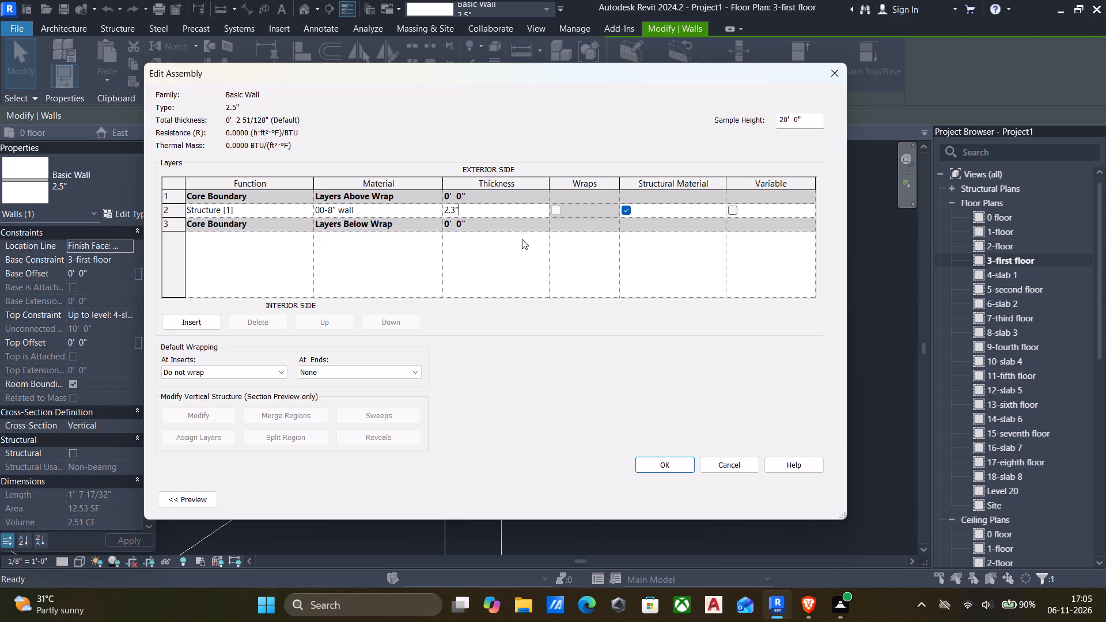
key(Return)
click(671, 460)
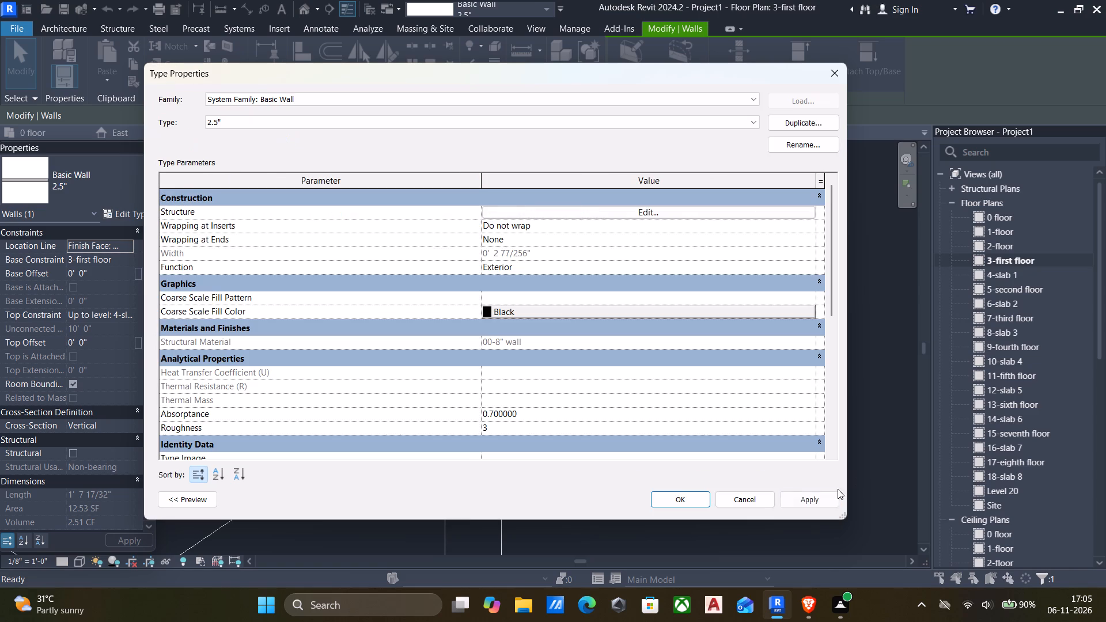
click(793, 495)
click(690, 499)
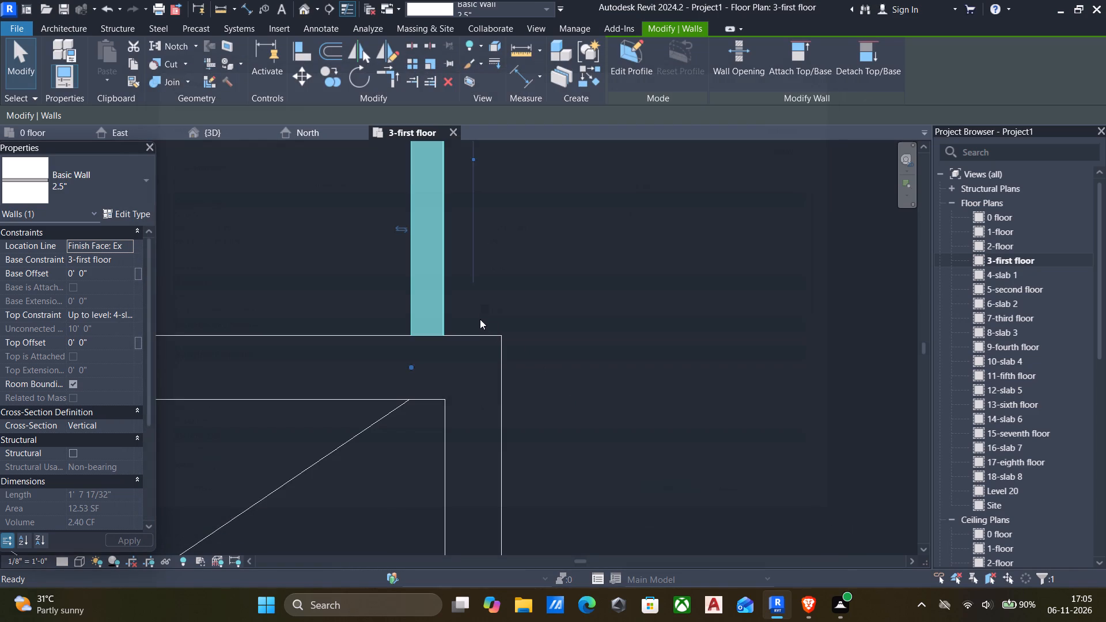
key(Escape)
Examine the modelled apartment's walls, utility and glass balcony railings in the 3D view from several angles.
click(305, 7)
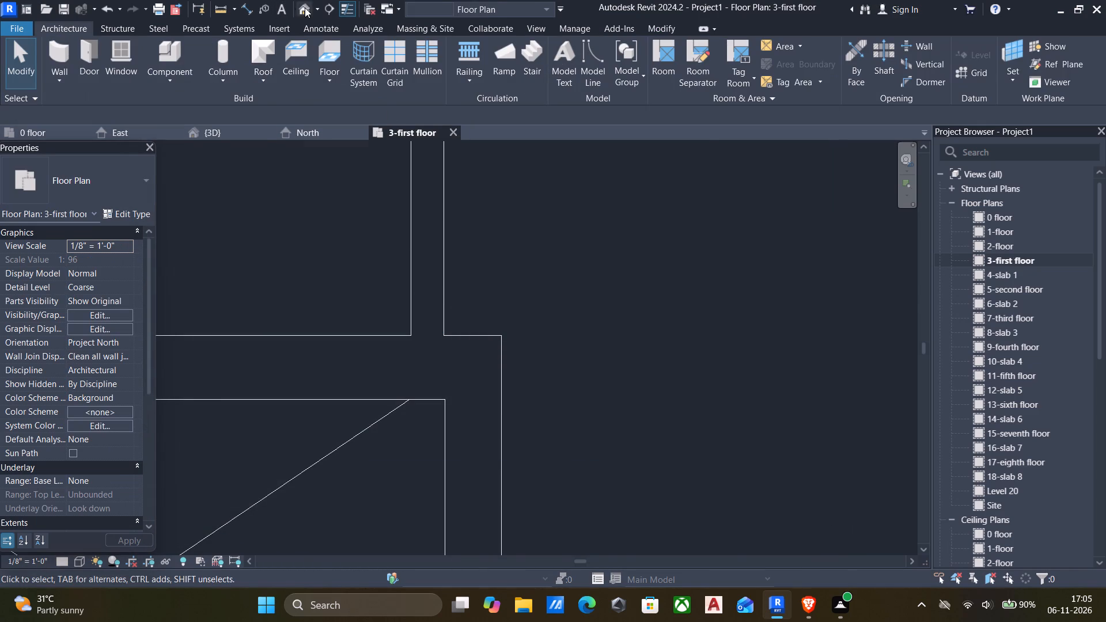
scroll(465, 217, down, 5)
scroll(583, 294, up, 4)
scroll(588, 312, down, 5)
shift+scroll(626, 306, down, 1)
shift+middle_drag(609, 309, 530, 327)
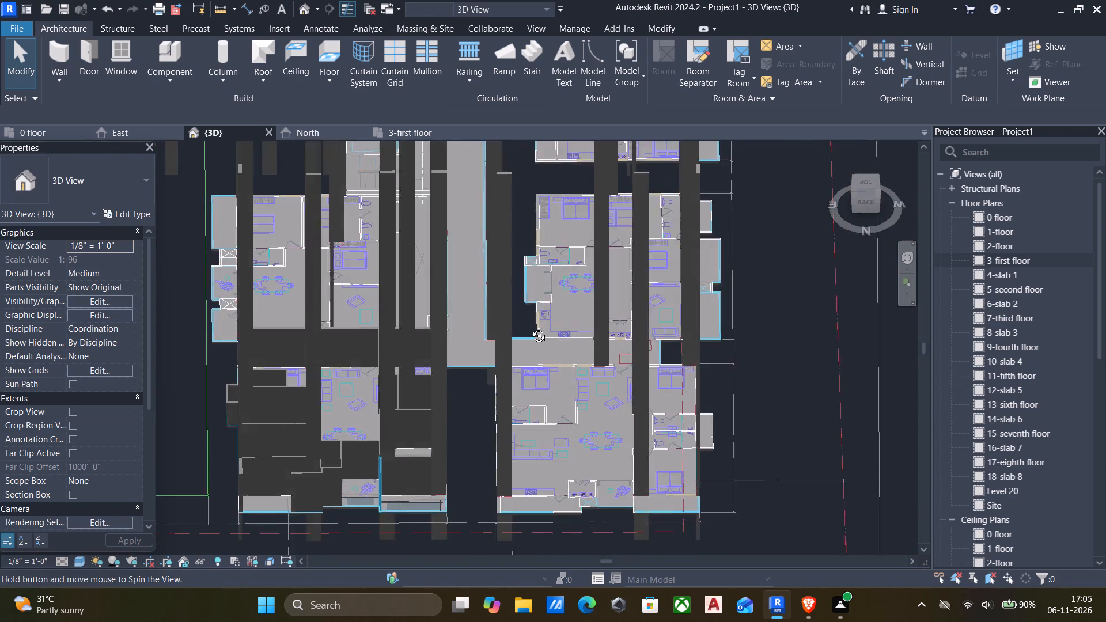
shift+middle_drag(530, 327, 571, 278)
shift+middle_drag(559, 302, 578, 302)
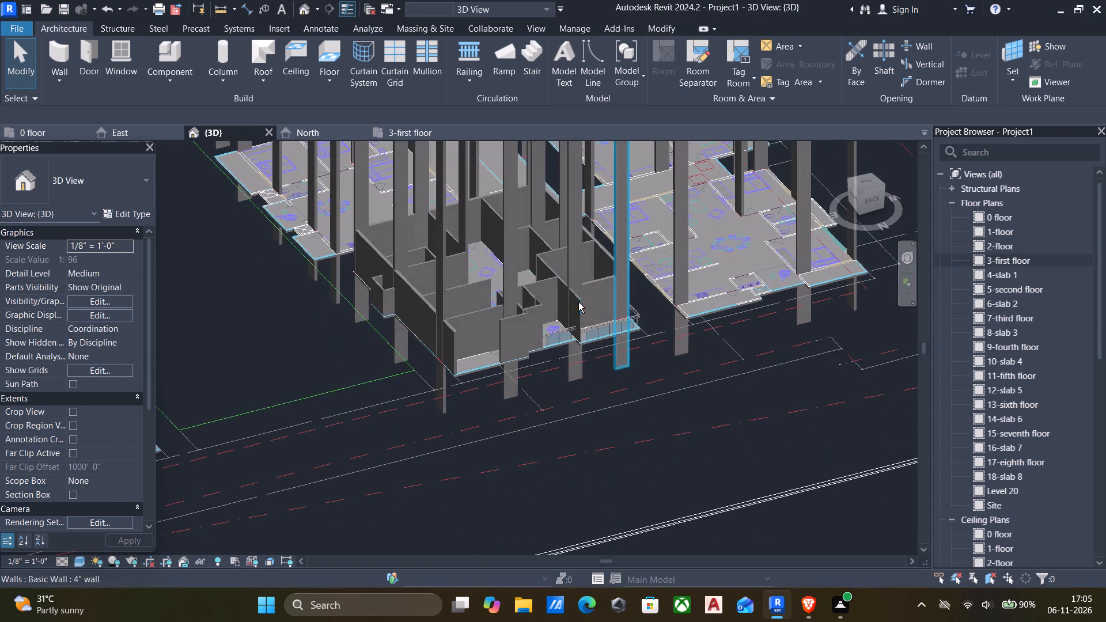
scroll(580, 318, up, 6)
scroll(623, 339, down, 1)
shift+middle_drag(551, 355, 537, 358)
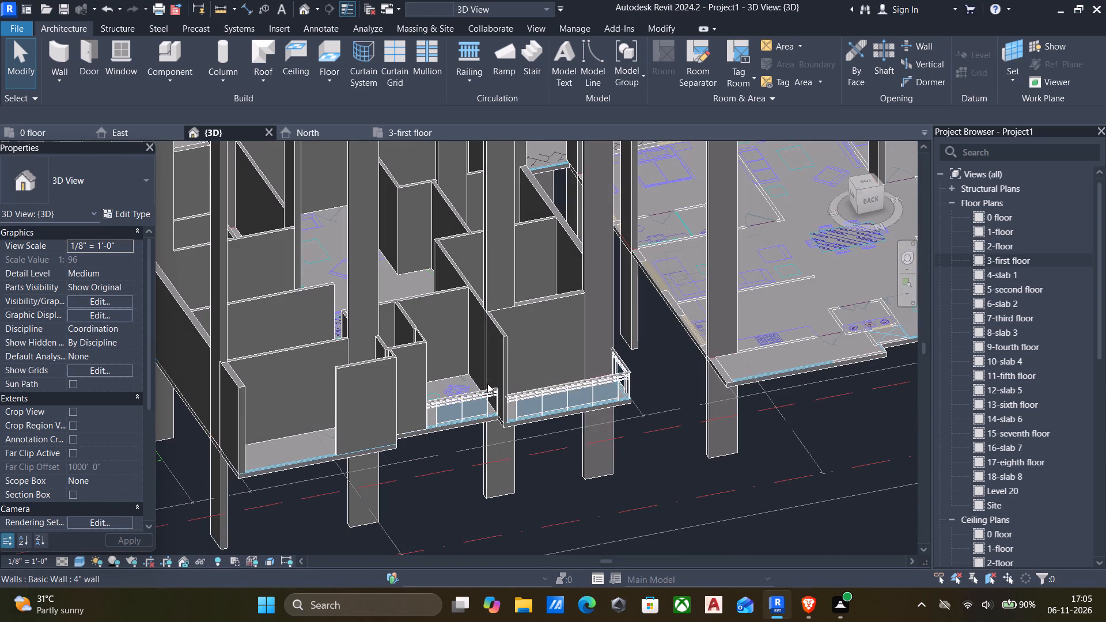
scroll(527, 399, up, 5)
scroll(506, 411, down, 5)
scroll(436, 391, down, 5)
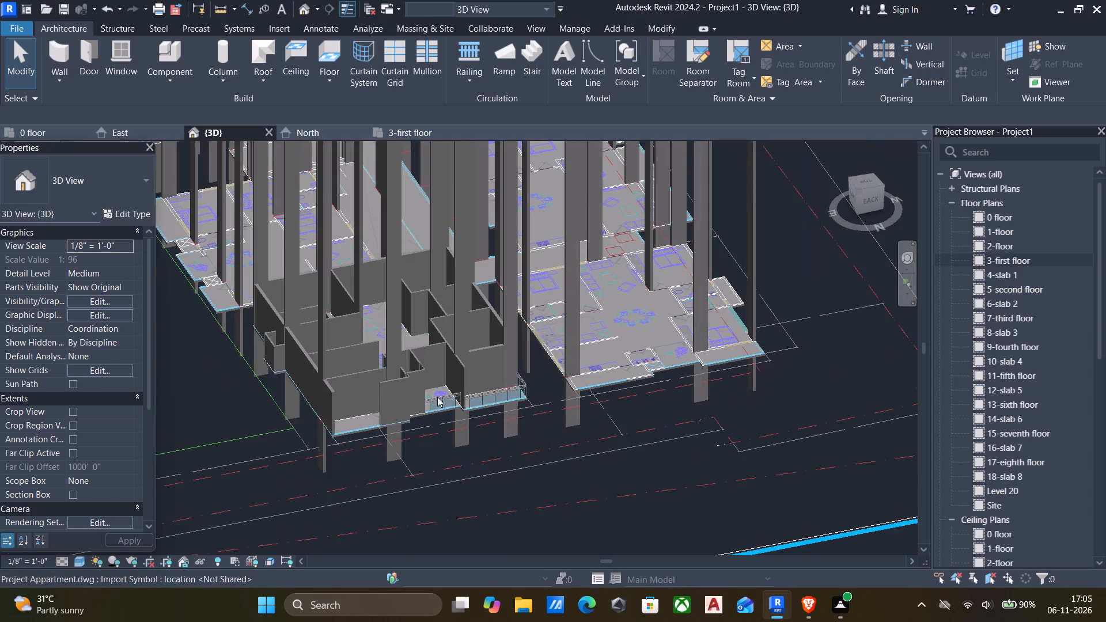
shift+middle_drag(437, 398, 460, 417)
shift+scroll(430, 400, down, 1)
shift+scroll(529, 382, down, 2)
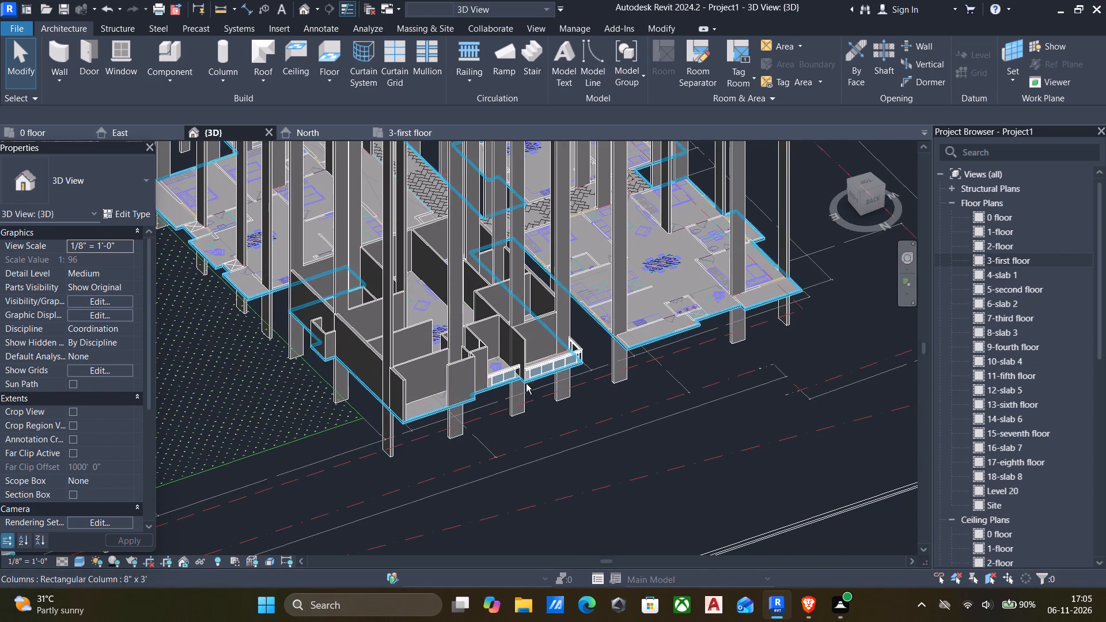
shift+middle_drag(506, 390, 491, 395)
middle_drag(507, 397, 524, 409)
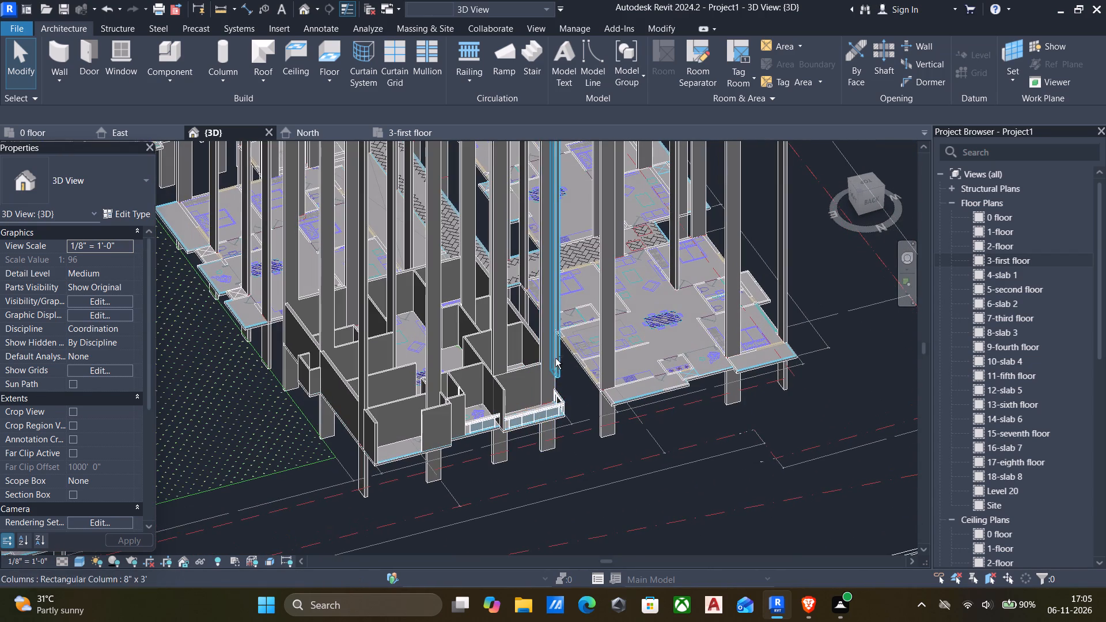
shift+middle_drag(530, 413, 585, 387)
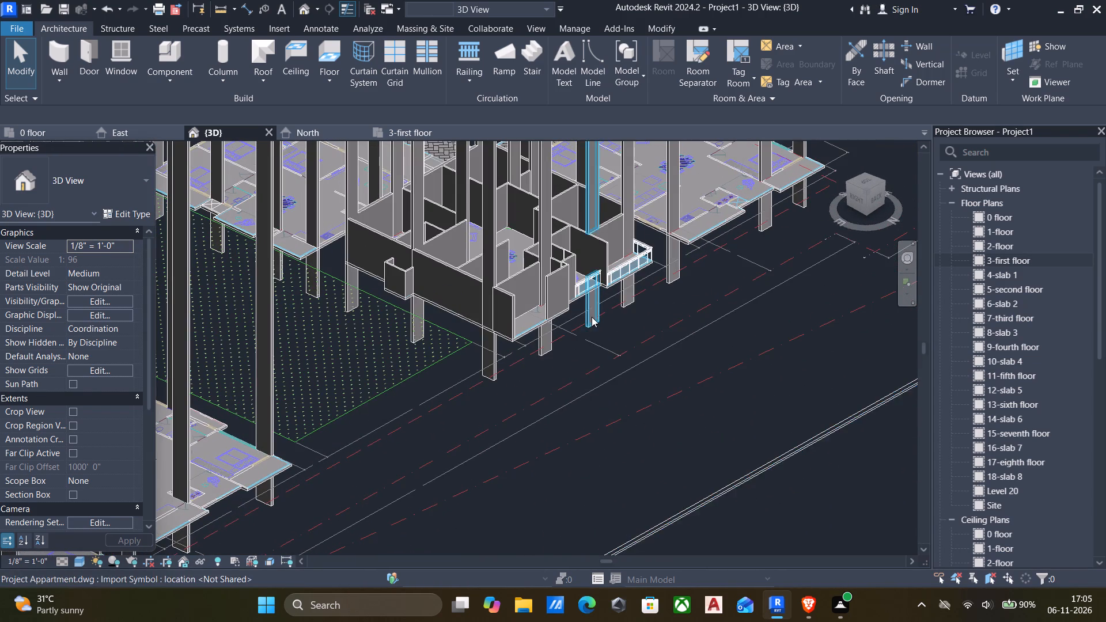
Examine the glass balcony railings and the utility's open outer edge in the 3D view from several angles.
middle_drag(586, 317, 561, 415)
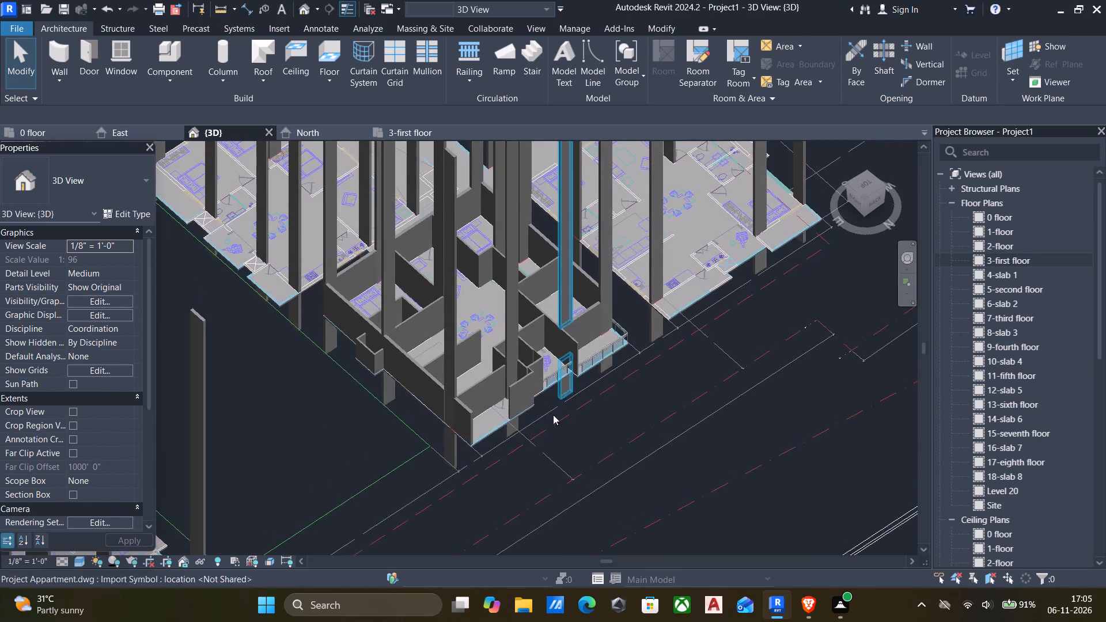
scroll(549, 395, up, 6)
scroll(551, 393, down, 6)
shift+middle_drag(559, 396, 509, 366)
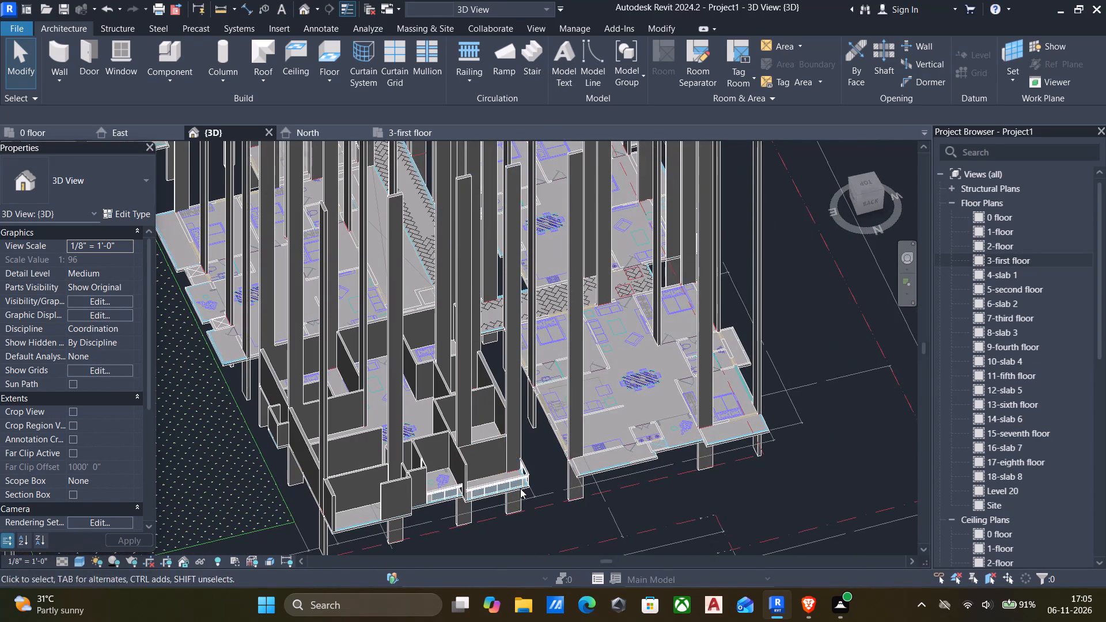
shift+middle_drag(539, 477, 589, 423)
scroll(558, 340, up, 10)
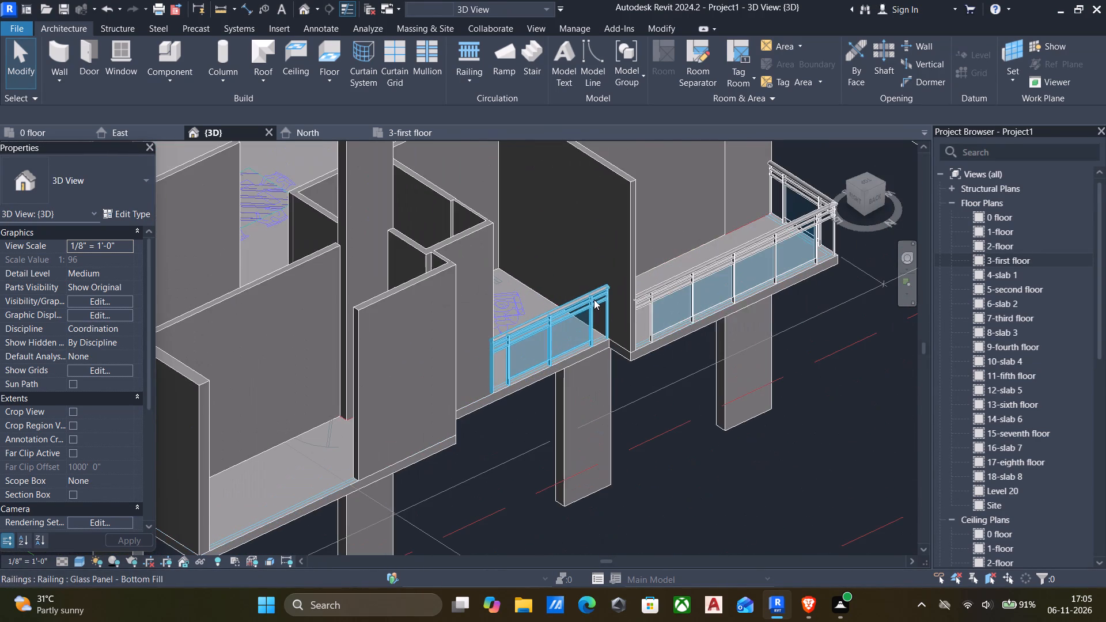
scroll(593, 299, down, 6)
scroll(578, 301, up, 4)
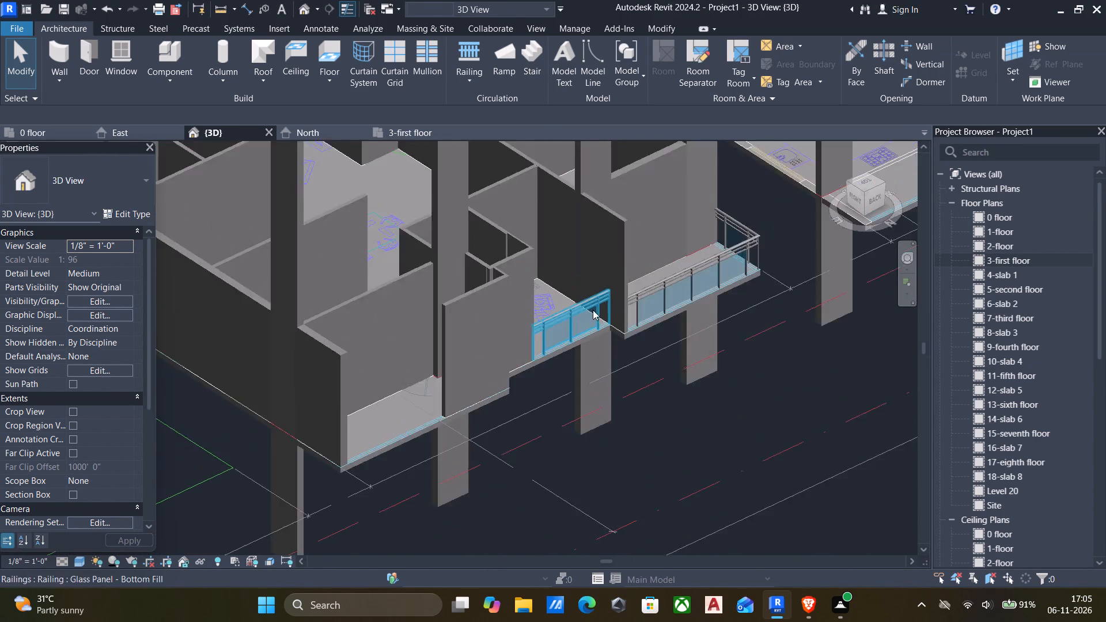
scroll(593, 310, up, 3)
scroll(652, 311, down, 10)
shift+middle_drag(665, 341, 606, 358)
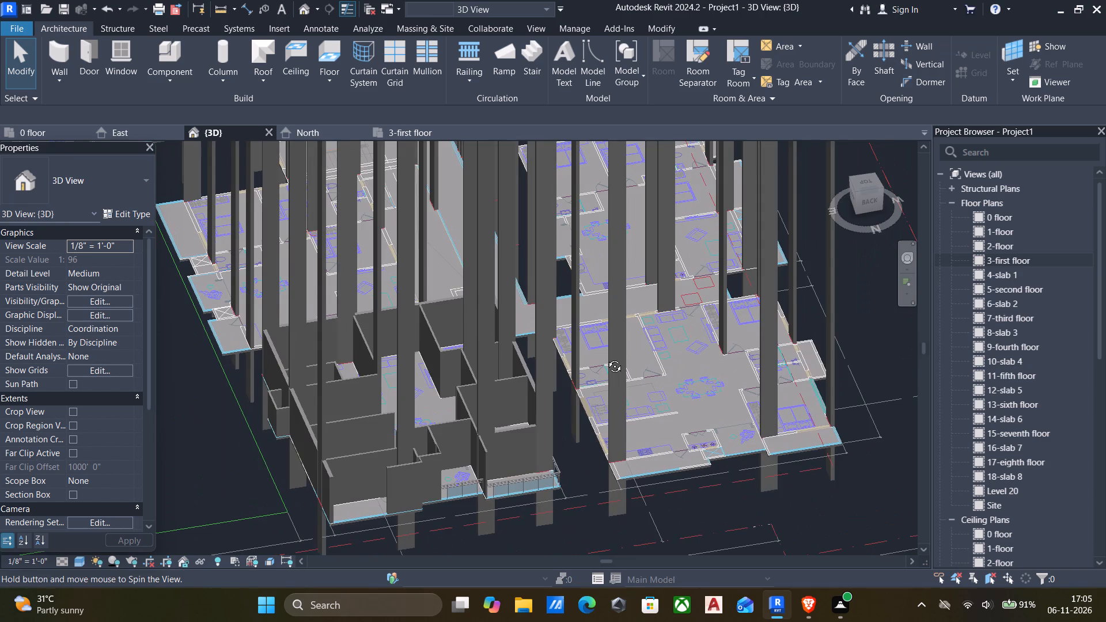
shift+middle_drag(606, 358, 630, 338)
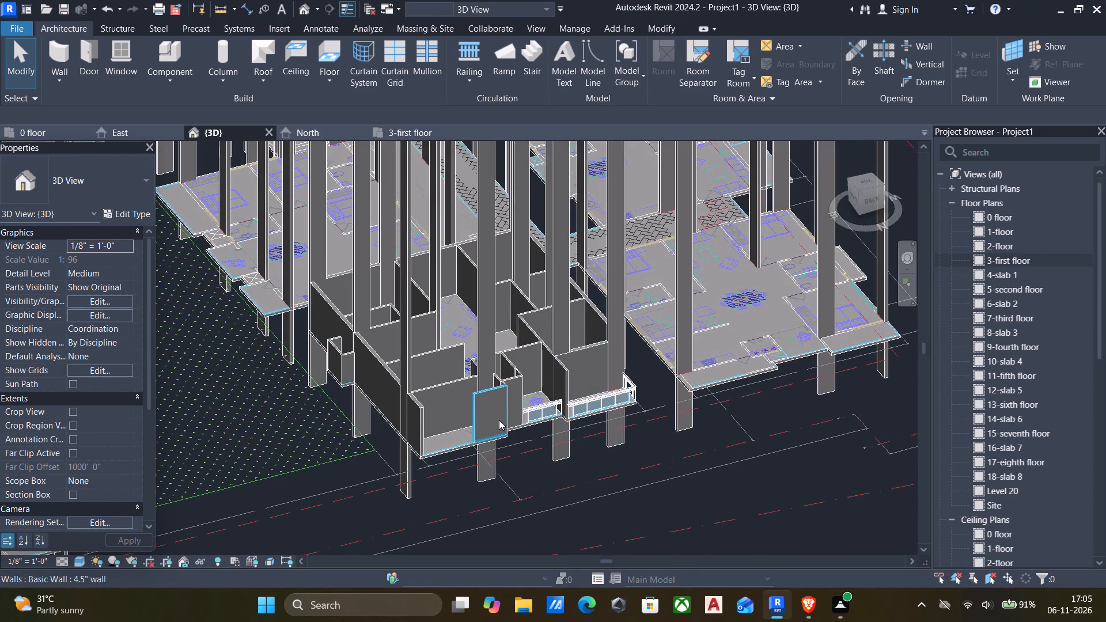
scroll(480, 422, up, 3)
scroll(514, 390, up, 2)
On the 3-first floor plan, sketch a Glass Panel - Bottom Fill railing about 9' 7 1/2" long across the utility's outer opening to the 8" wall.
double_click(981, 261)
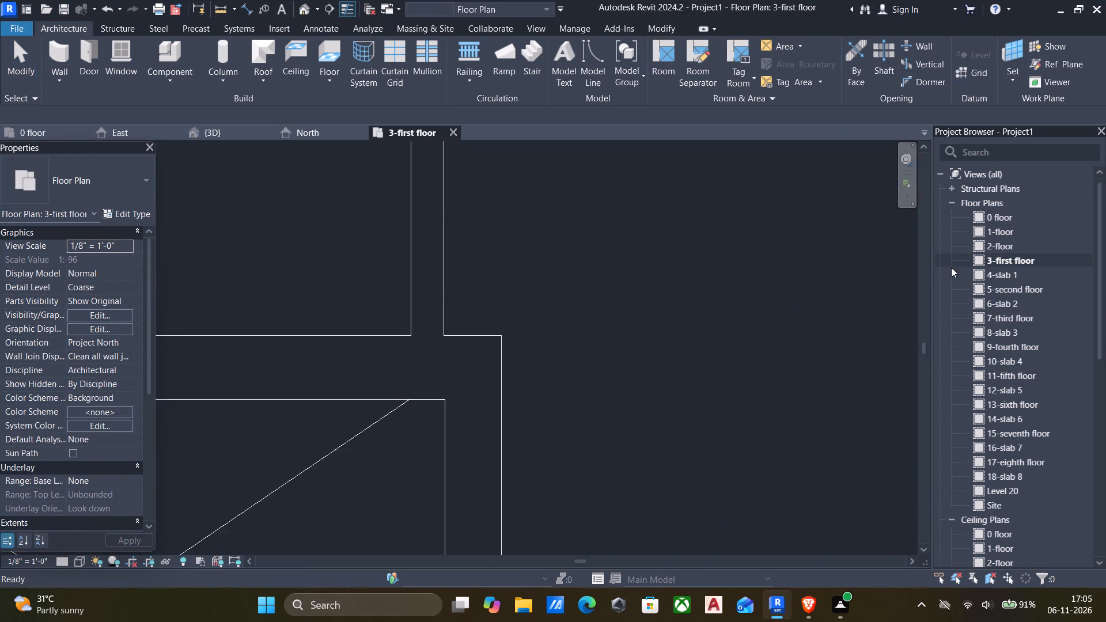
scroll(681, 304, down, 17)
scroll(748, 327, down, 4)
middle_drag(748, 332, 650, 336)
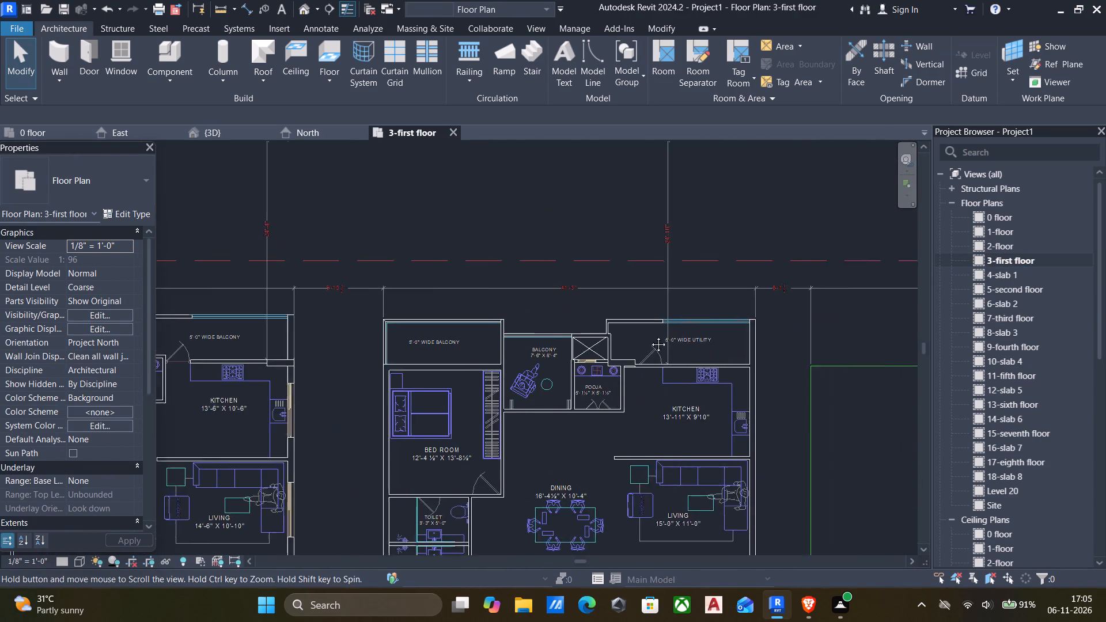
middle_drag(650, 336, 577, 323)
scroll(620, 321, up, 5)
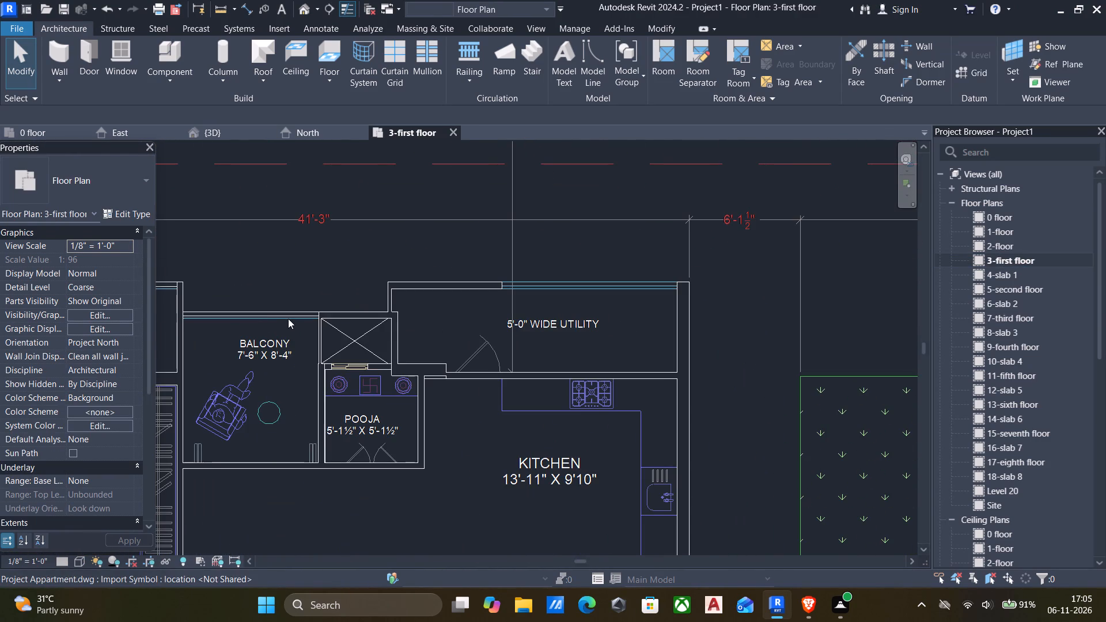
click(50, 29)
click(474, 52)
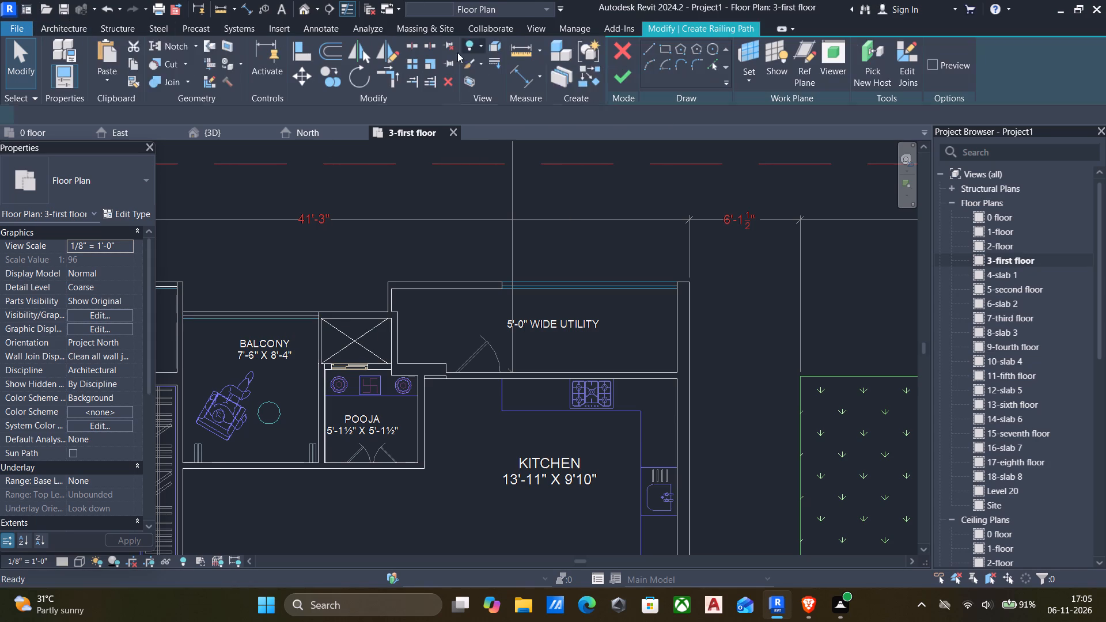
scroll(607, 268, up, 5)
scroll(493, 278, up, 6)
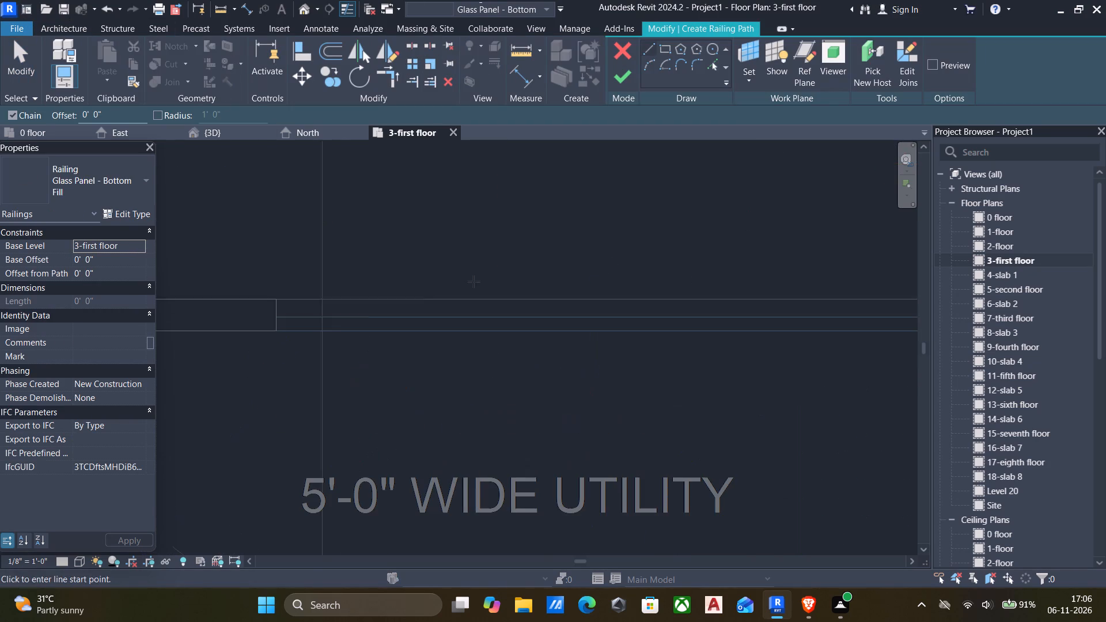
click(276, 309)
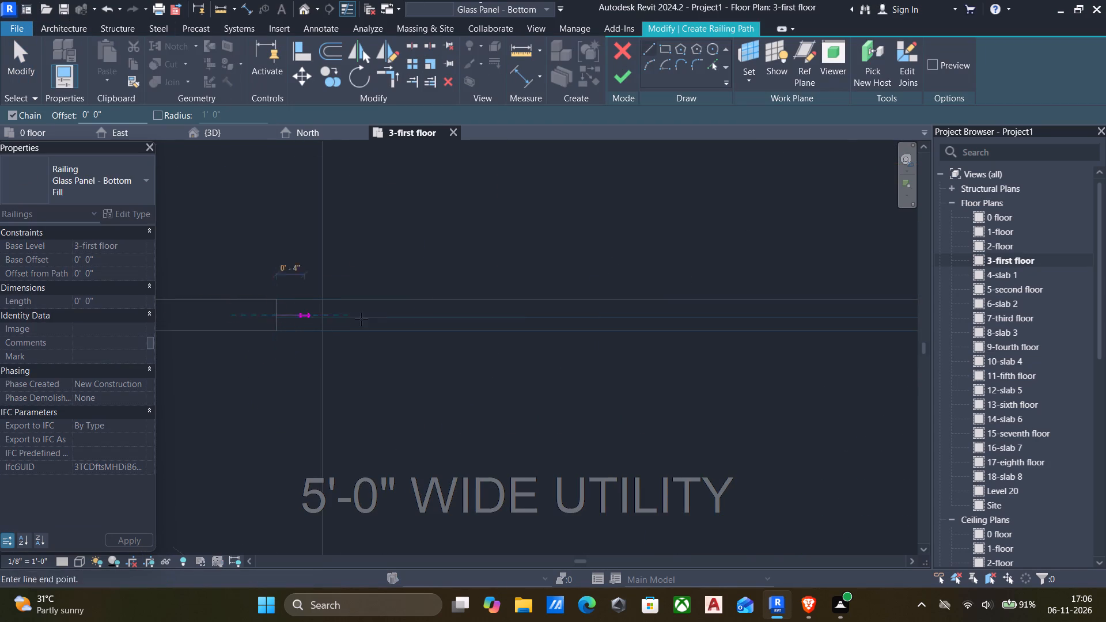
scroll(436, 327, down, 6)
middle_drag(572, 323, 552, 324)
scroll(714, 327, up, 8)
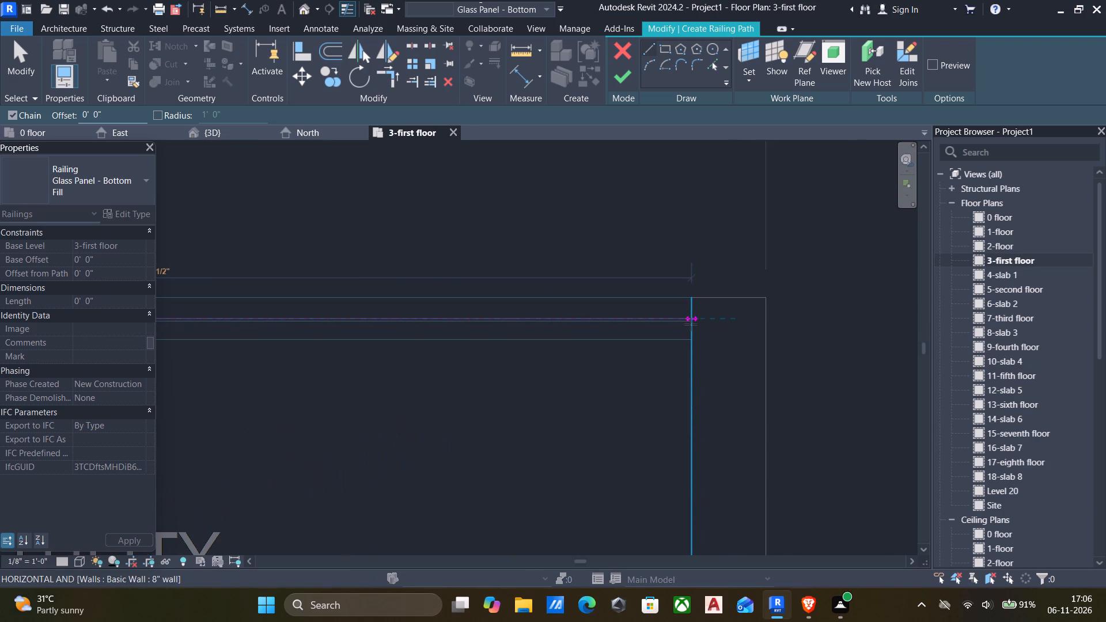
click(693, 319)
key(Escape)
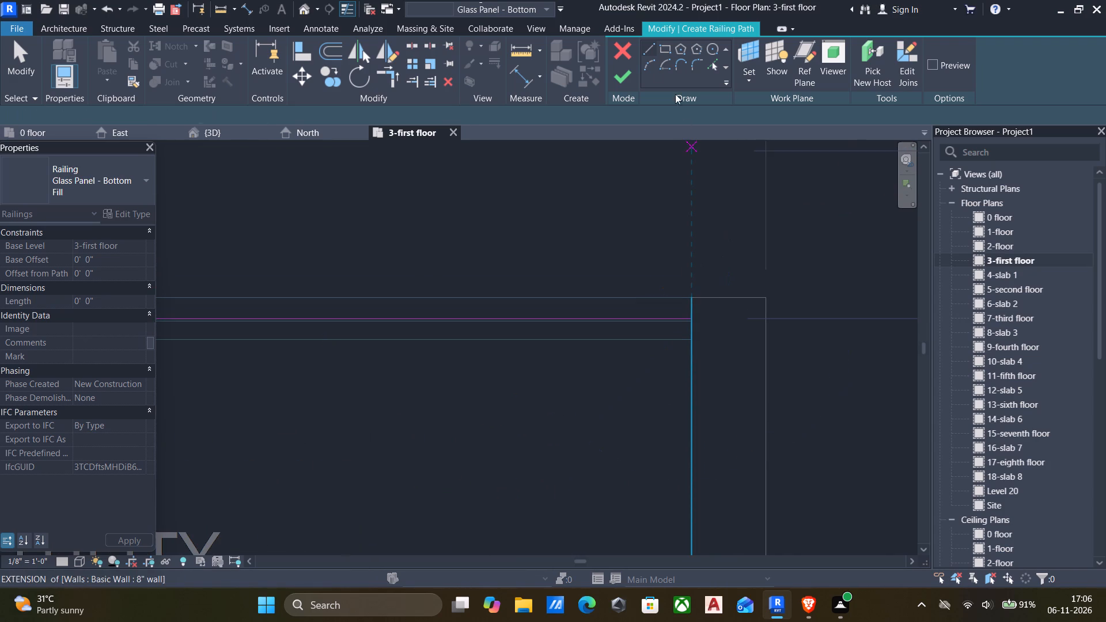
click(628, 73)
scroll(578, 196, down, 6)
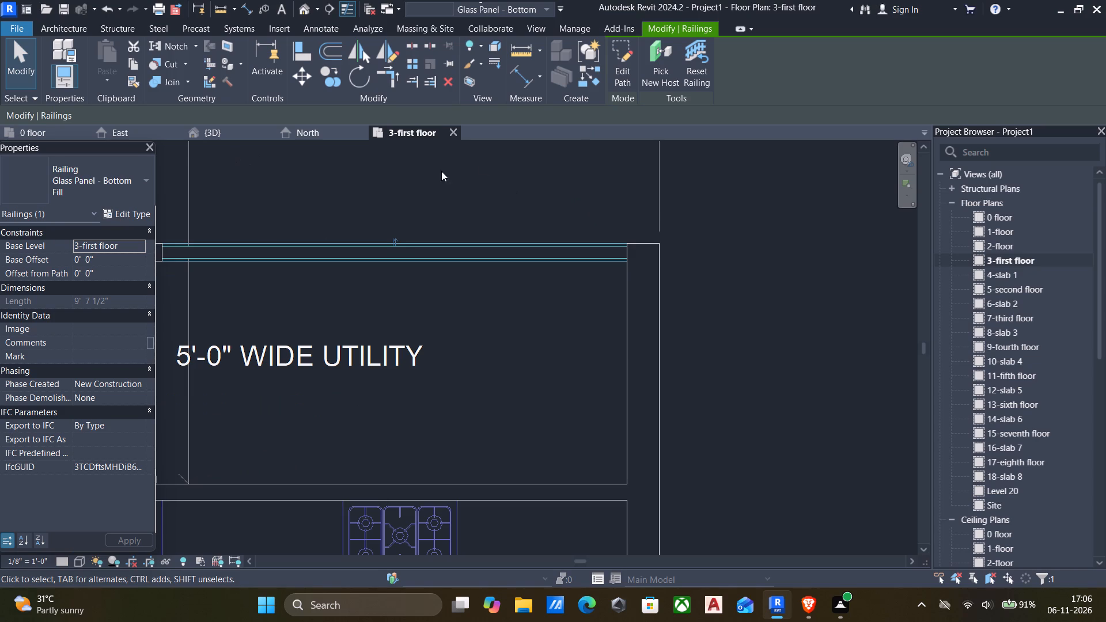
scroll(316, 261, down, 2)
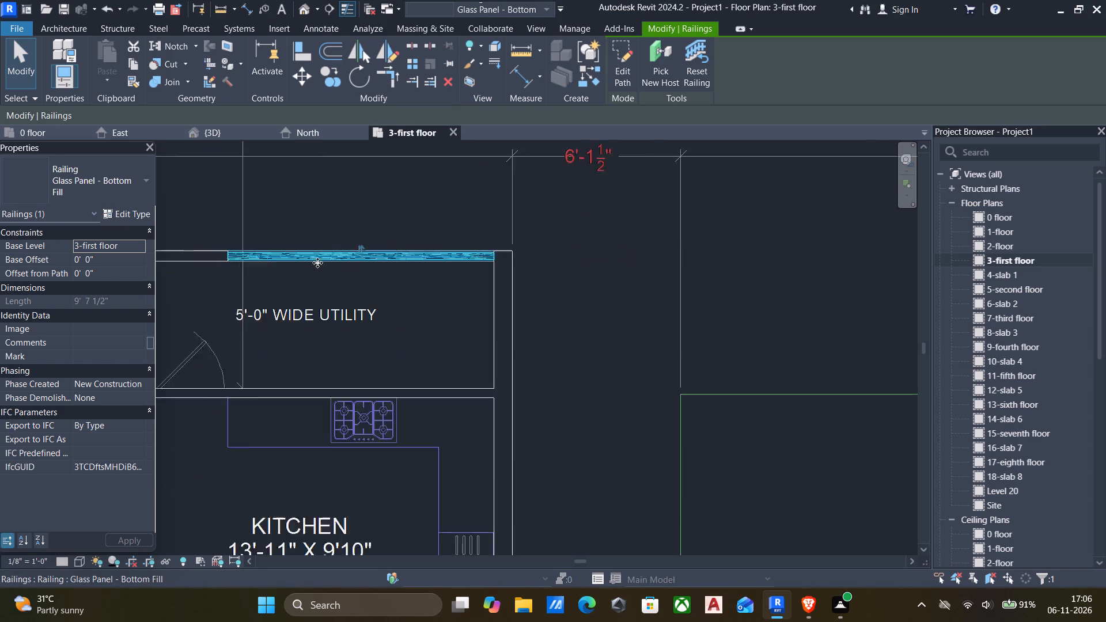
scroll(317, 263, down, 10)
middle_drag(462, 296, 587, 294)
scroll(429, 291, up, 2)
key(Escape)
Change the utility railing and both balcony railings to the Handrail - Rectangular type.
scroll(477, 274, up, 2)
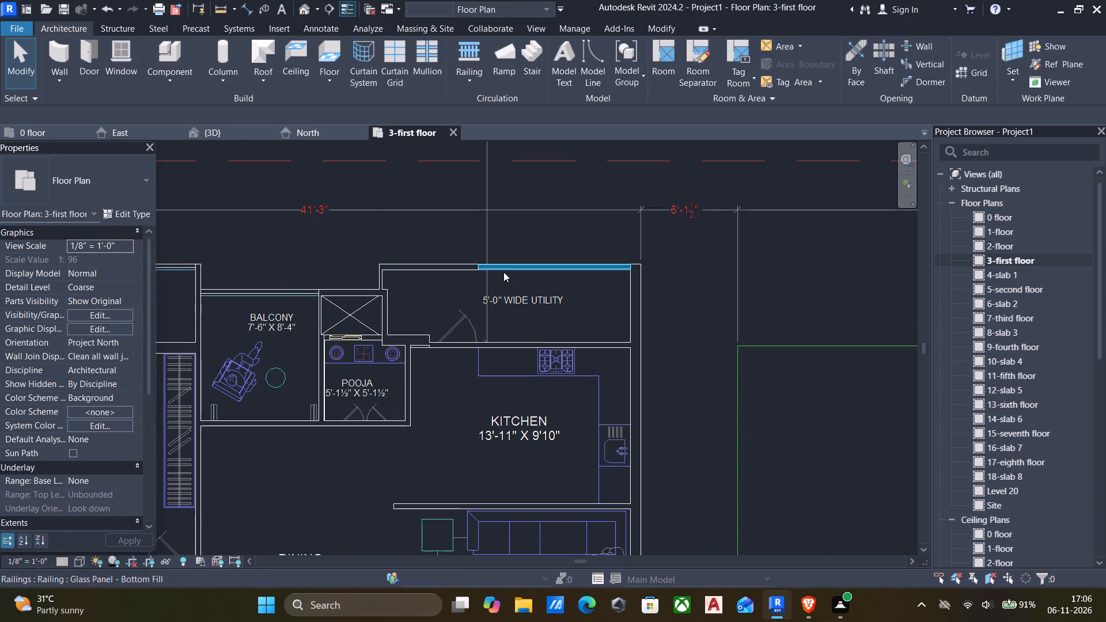
click(506, 272)
scroll(472, 295, down, 5)
scroll(290, 294, up, 4)
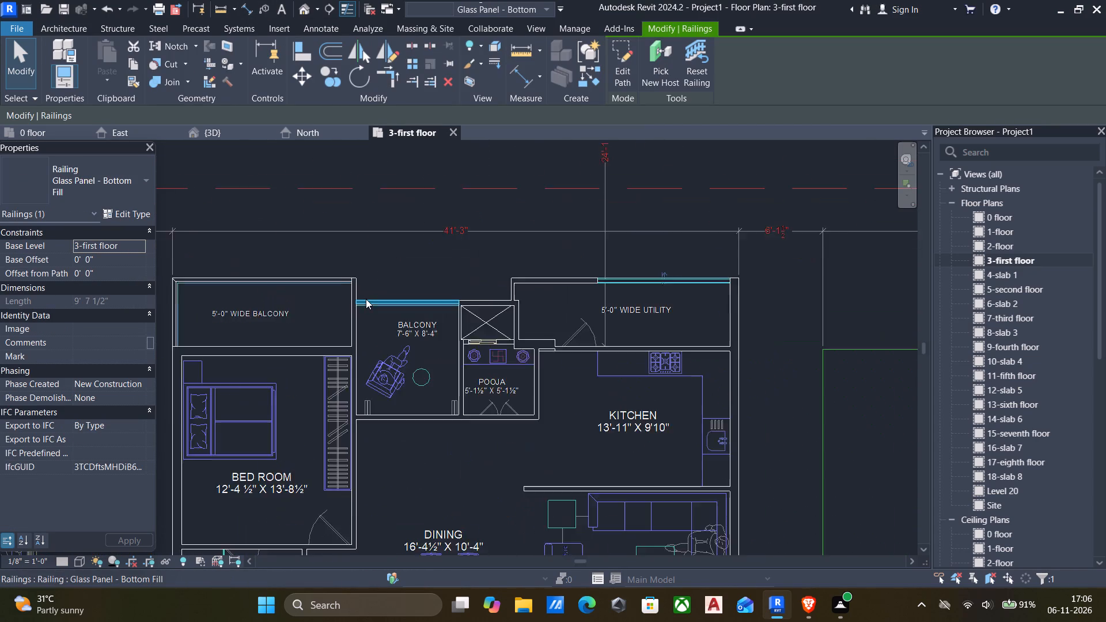
scroll(366, 299, up, 3)
ctrl+click(369, 300)
ctrl+click(274, 278)
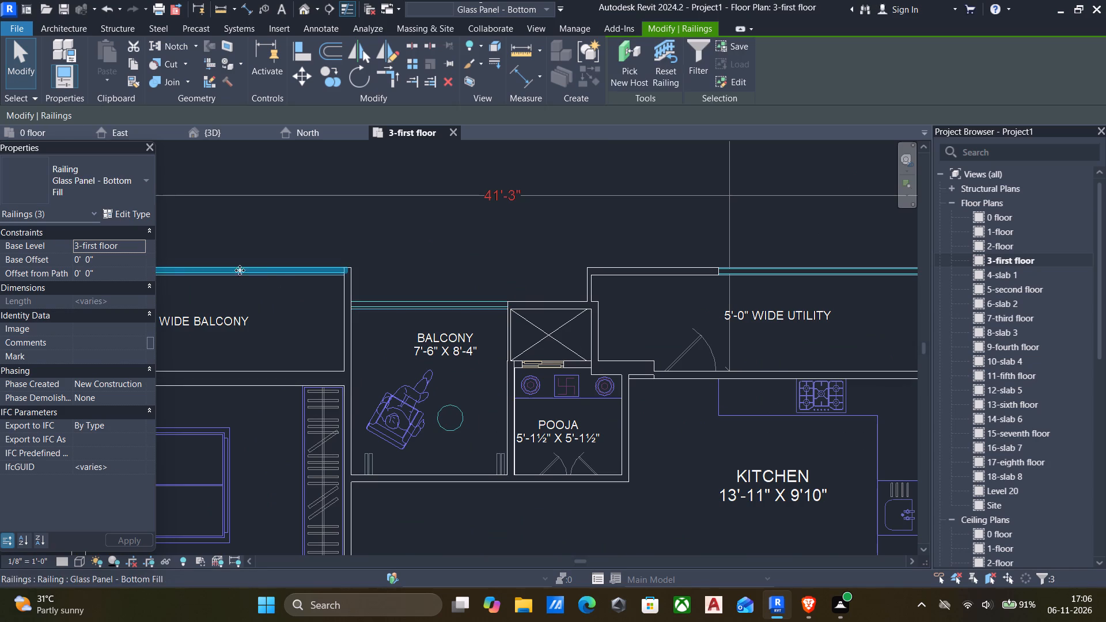
click(71, 182)
scroll(63, 300, down, 2)
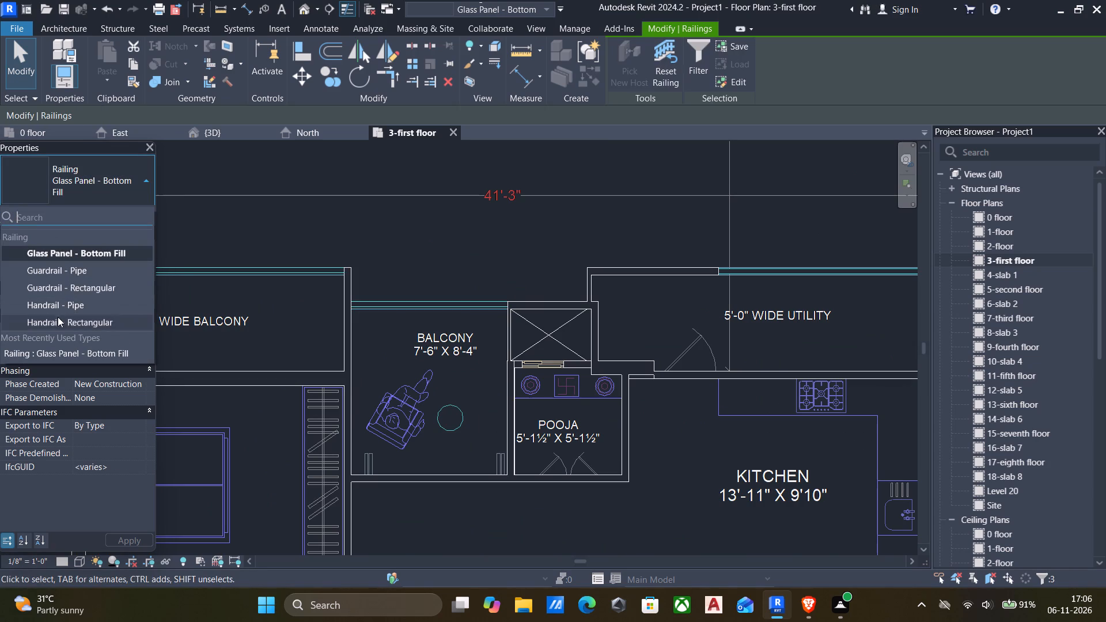
click(58, 320)
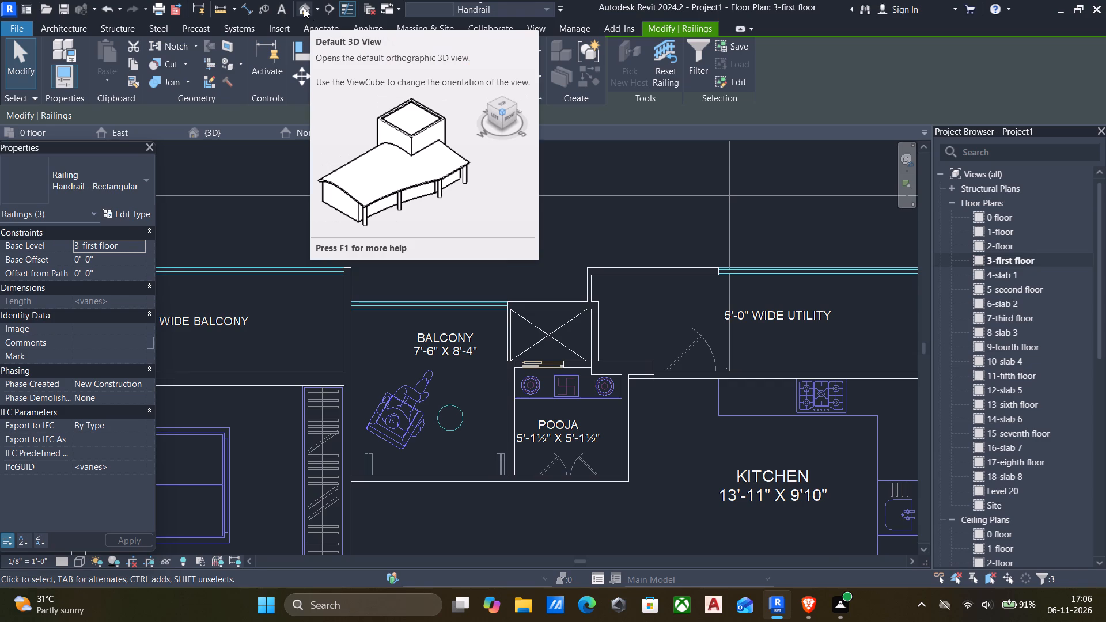
Examine the rectangular handrails on the utility and both balconies in the default 3D view.
click(304, 8)
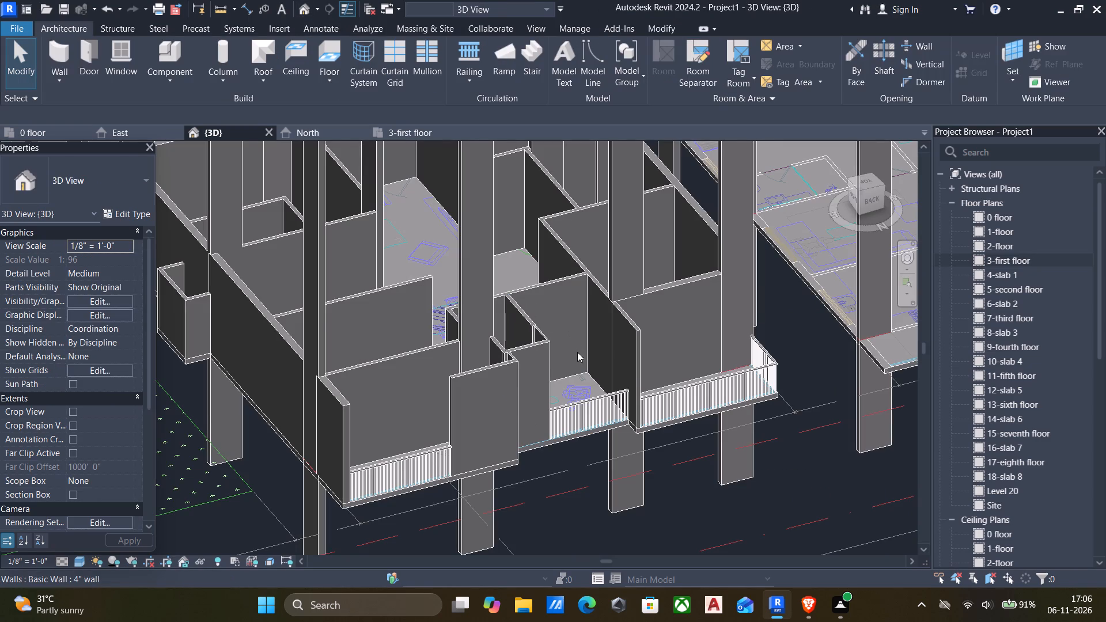
scroll(590, 364, down, 4)
shift+middle_drag(600, 376, 617, 376)
scroll(623, 381, up, 6)
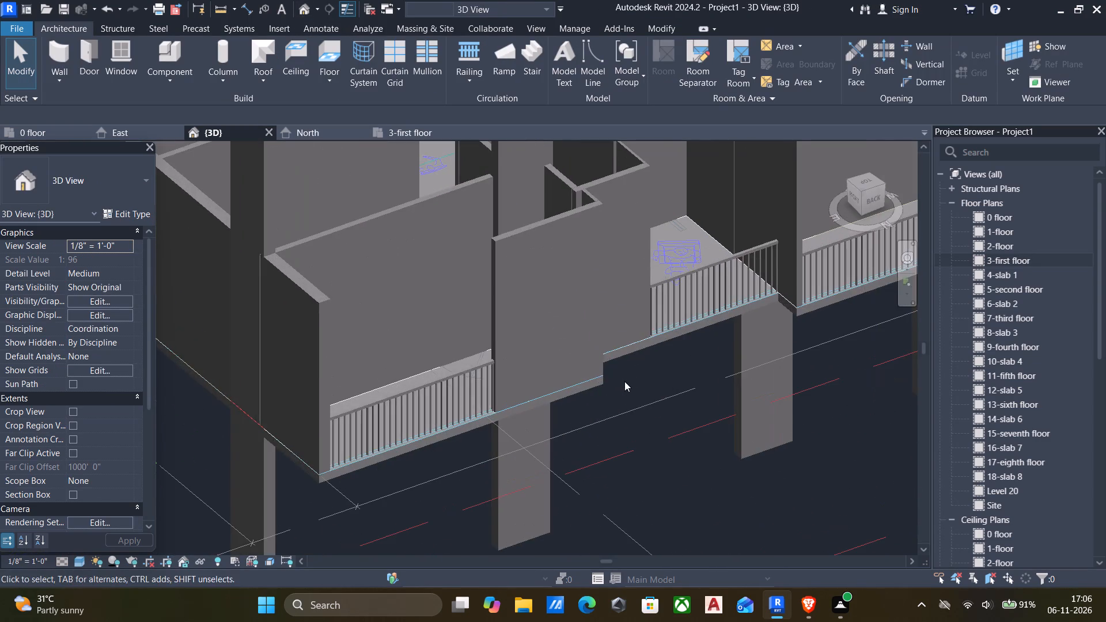
scroll(665, 352, up, 3)
scroll(660, 356, down, 5)
scroll(561, 379, down, 3)
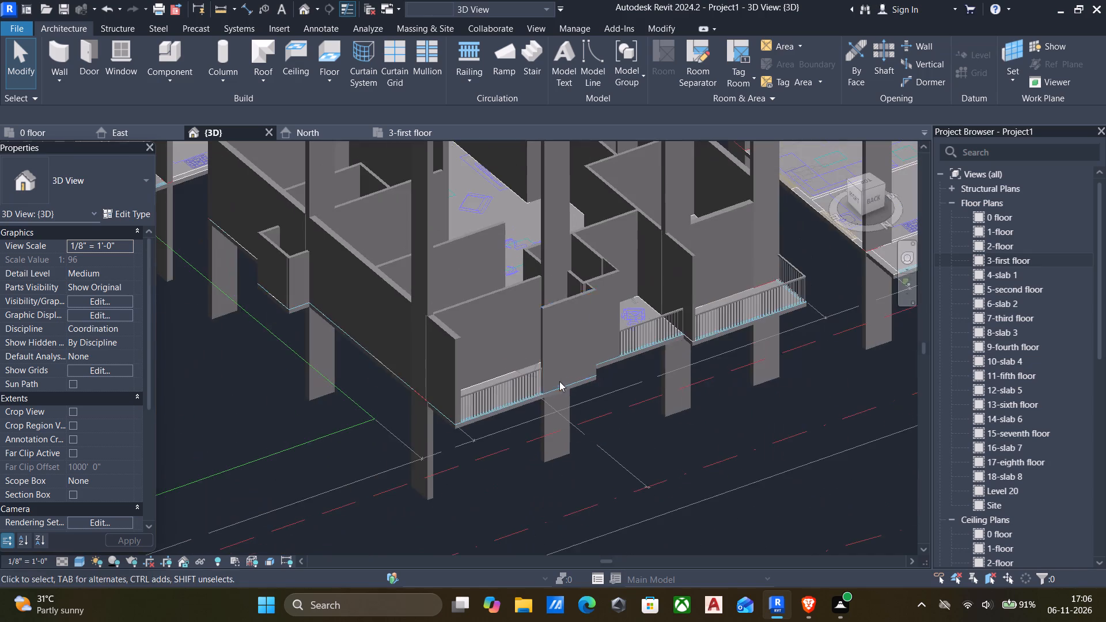
scroll(559, 381, down, 3)
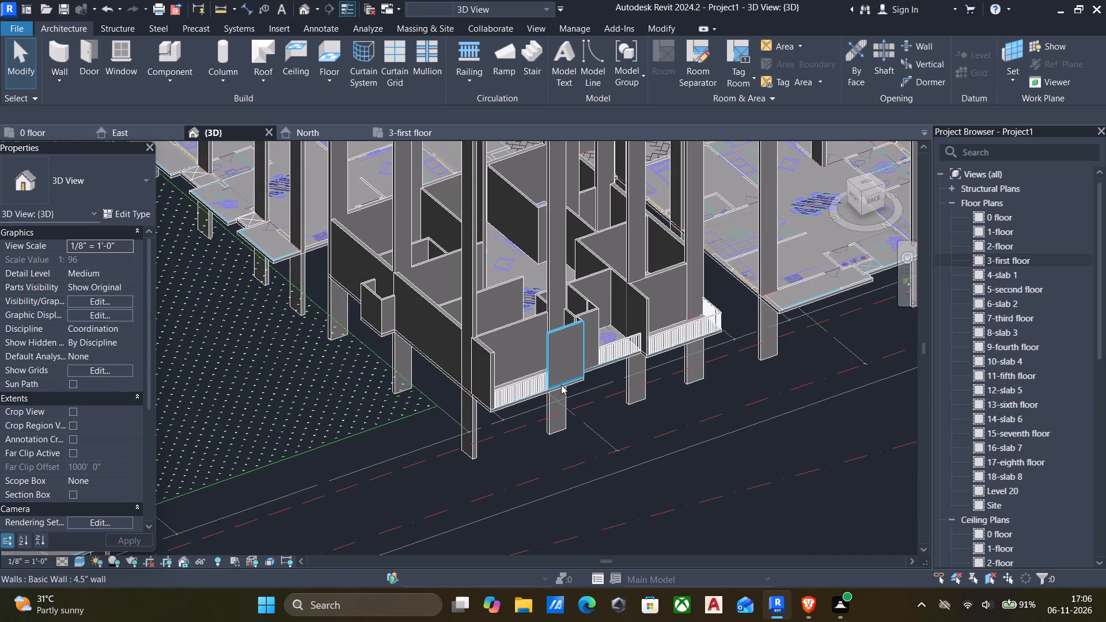
scroll(539, 383, up, 3)
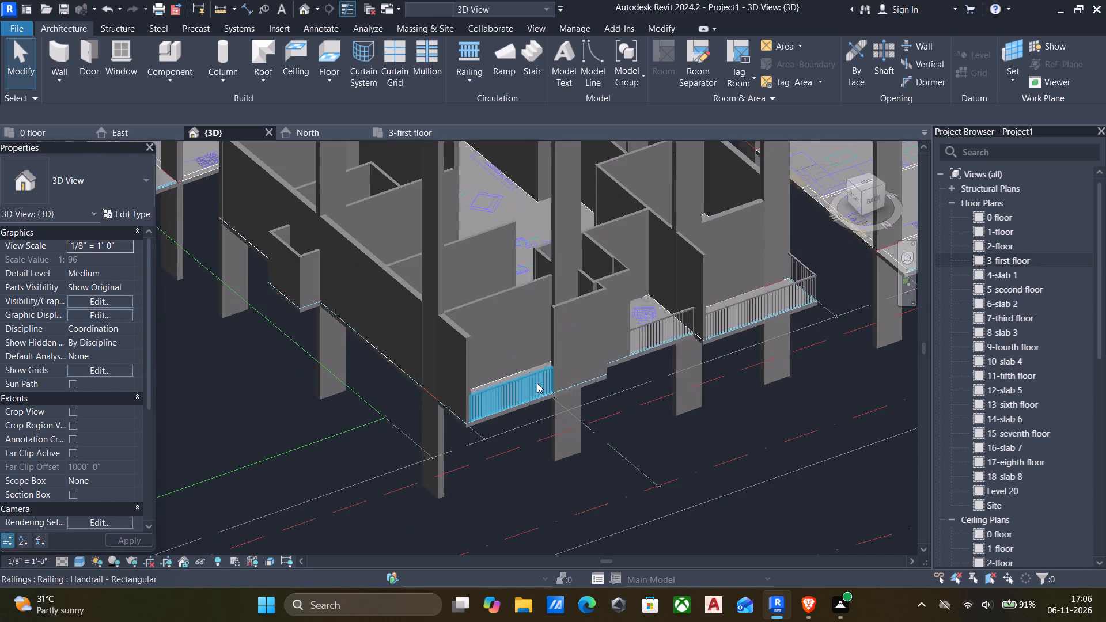
right_click(873, 312)
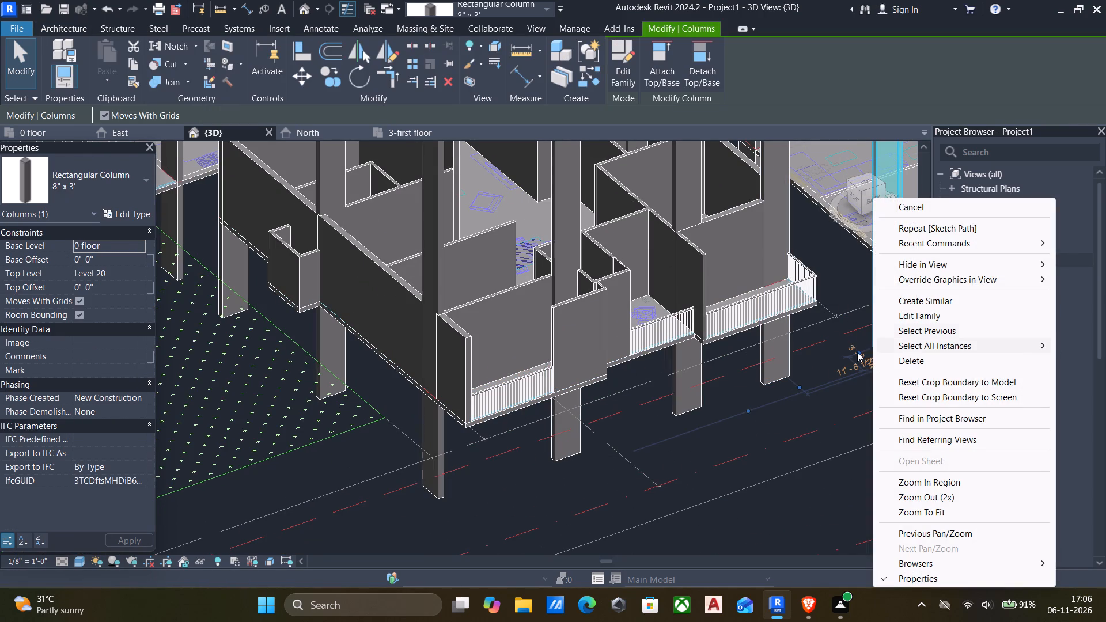
click(763, 443)
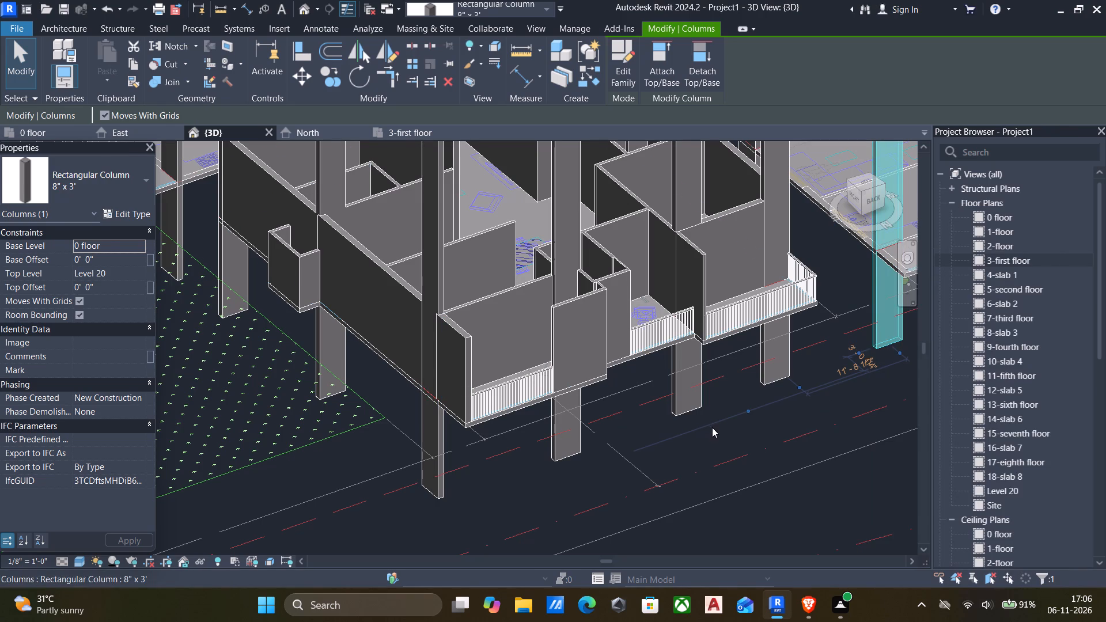
click(712, 427)
scroll(509, 376, up, 4)
scroll(529, 376, down, 5)
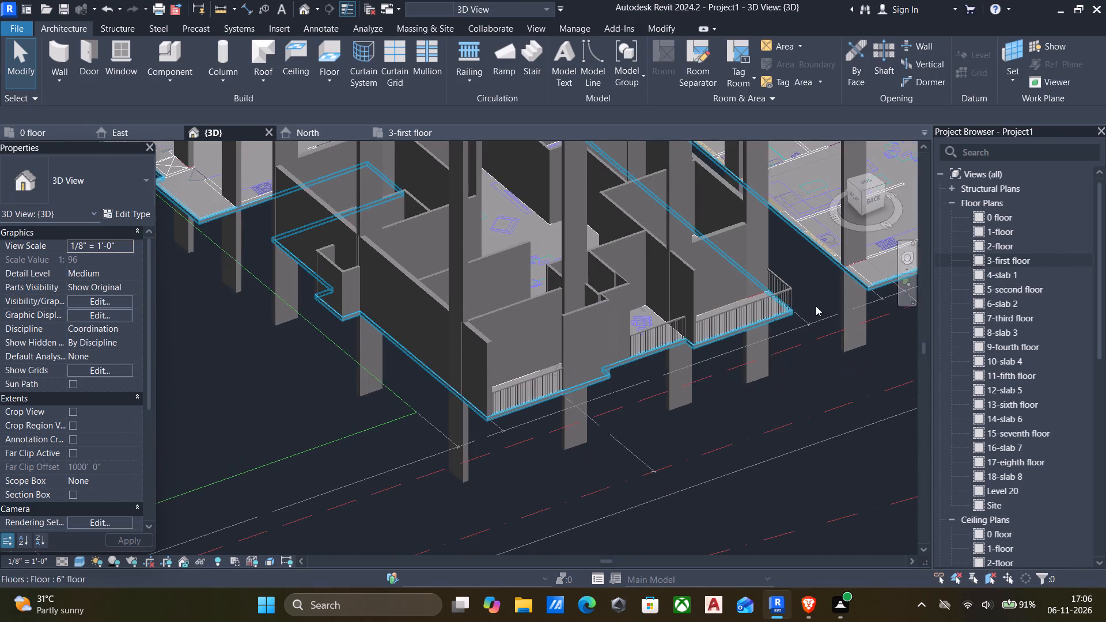
Return to the 3-first floor plan and inspect the 4.5" wall along the shaft beside the balcony railing.
double_click(978, 257)
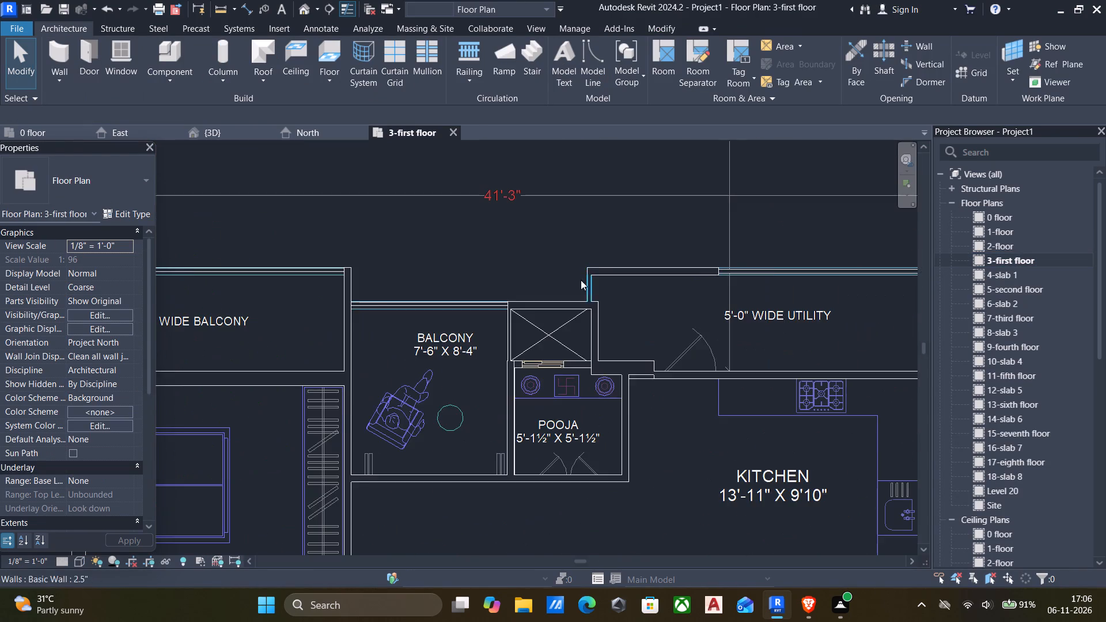
scroll(577, 286, down, 6)
scroll(607, 327, up, 9)
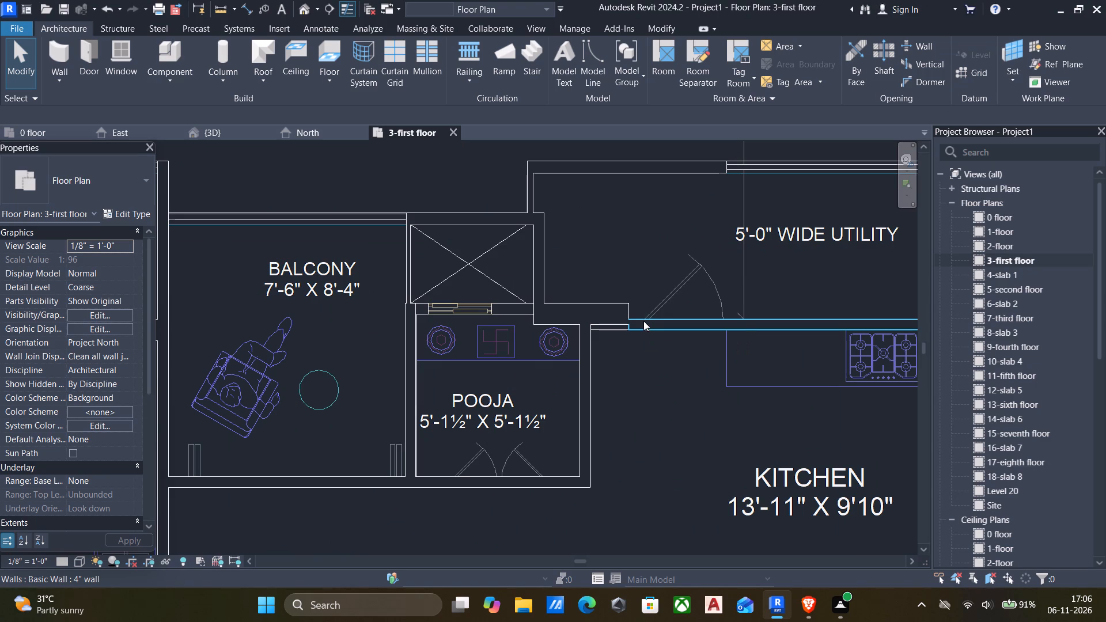
click(450, 227)
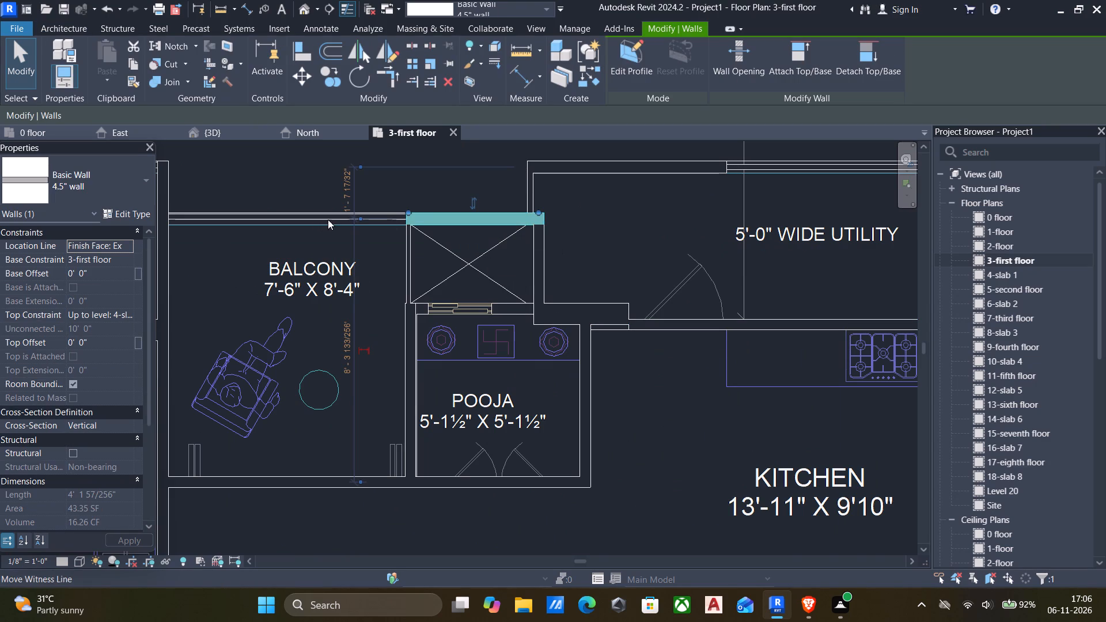
scroll(356, 220, up, 3)
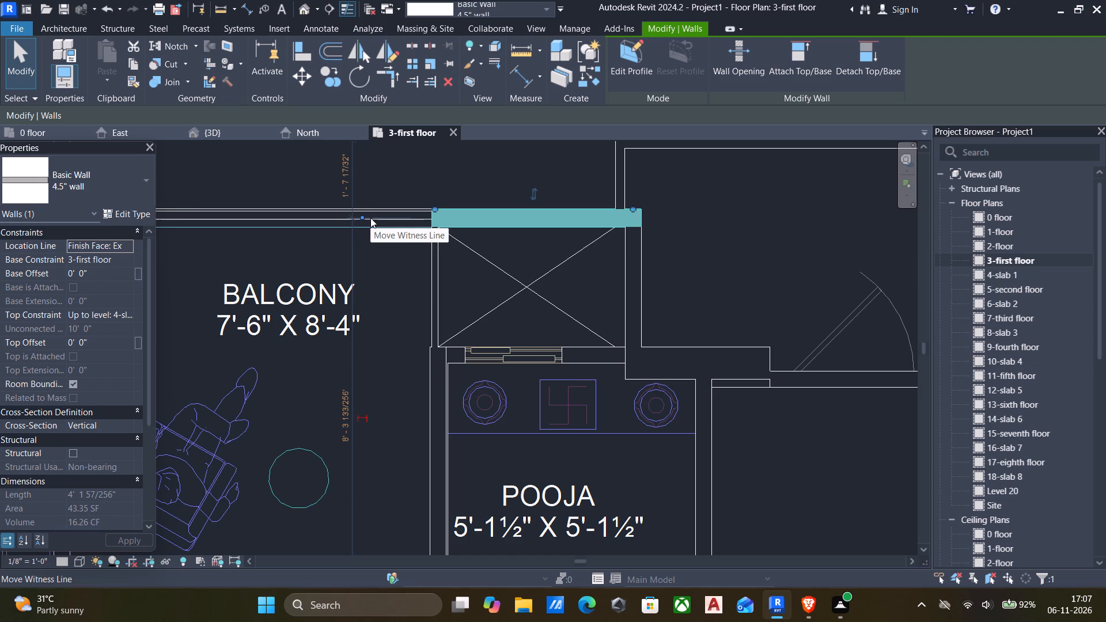
click(692, 291)
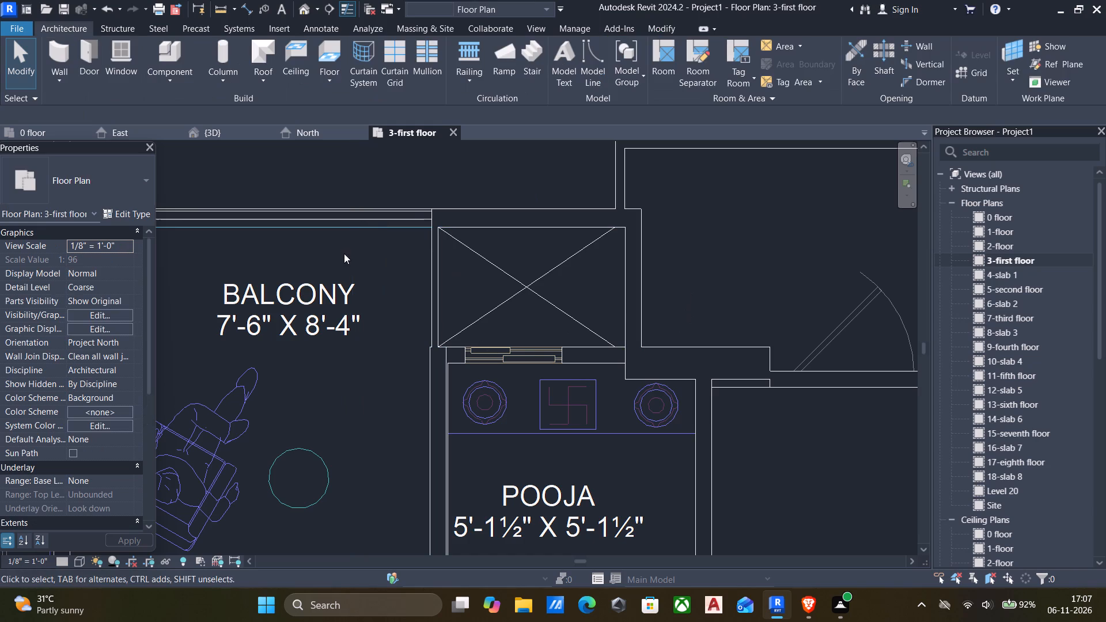
scroll(281, 239, down, 6)
scroll(375, 271, down, 4)
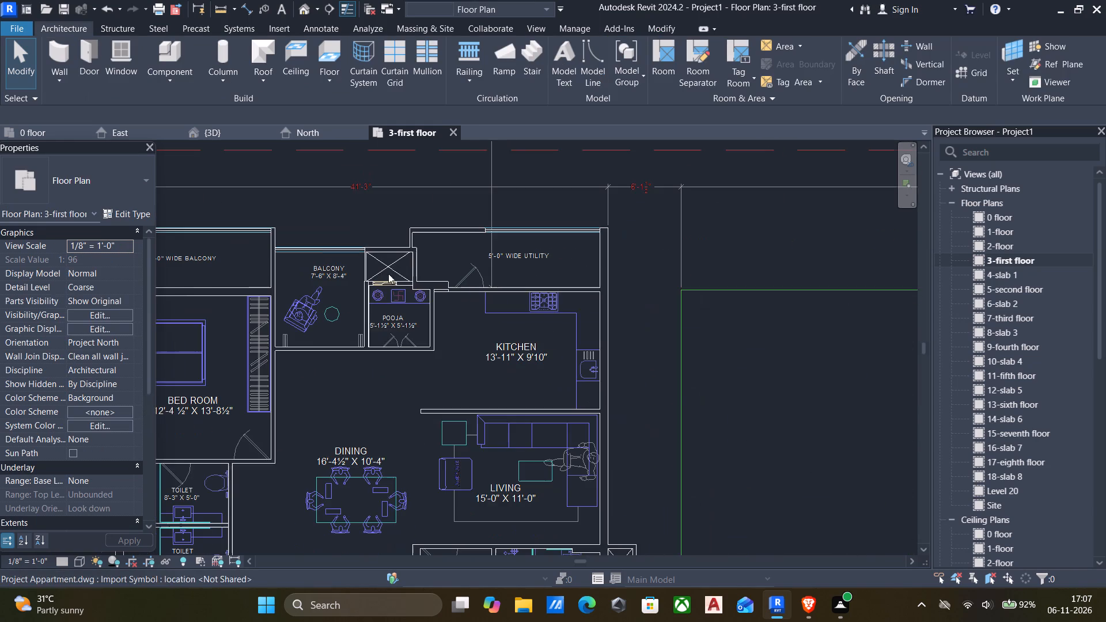
Inspect the junction of the 4" kitchen-utility wall and the 8" x 3' column beside the pooja room.
scroll(456, 301, up, 5)
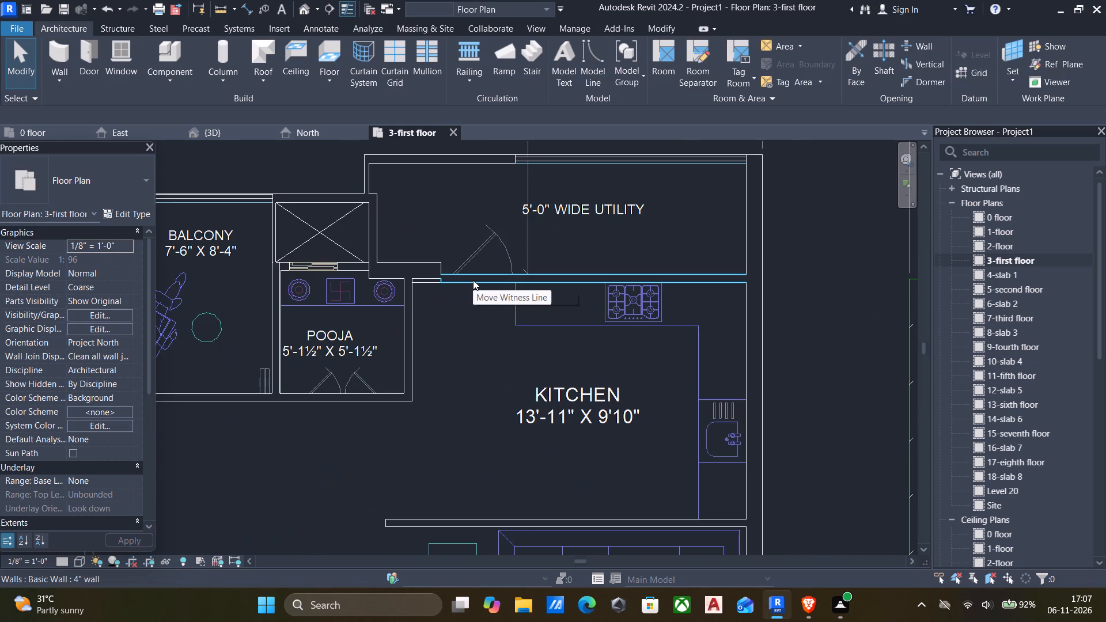
scroll(473, 280, up, 4)
scroll(394, 270, up, 4)
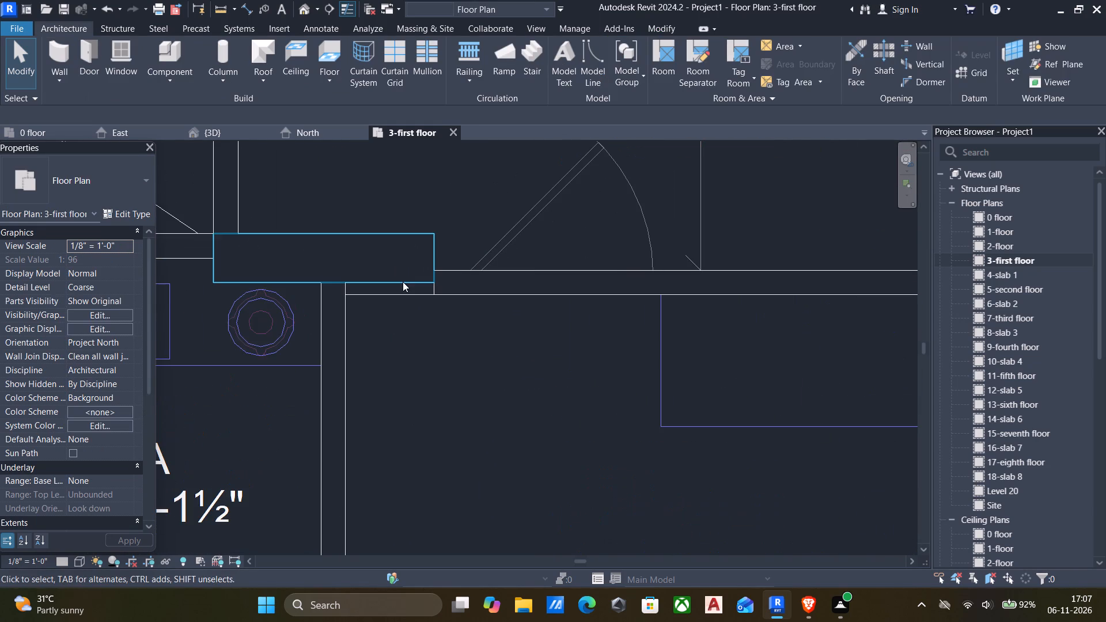
scroll(401, 283, up, 3)
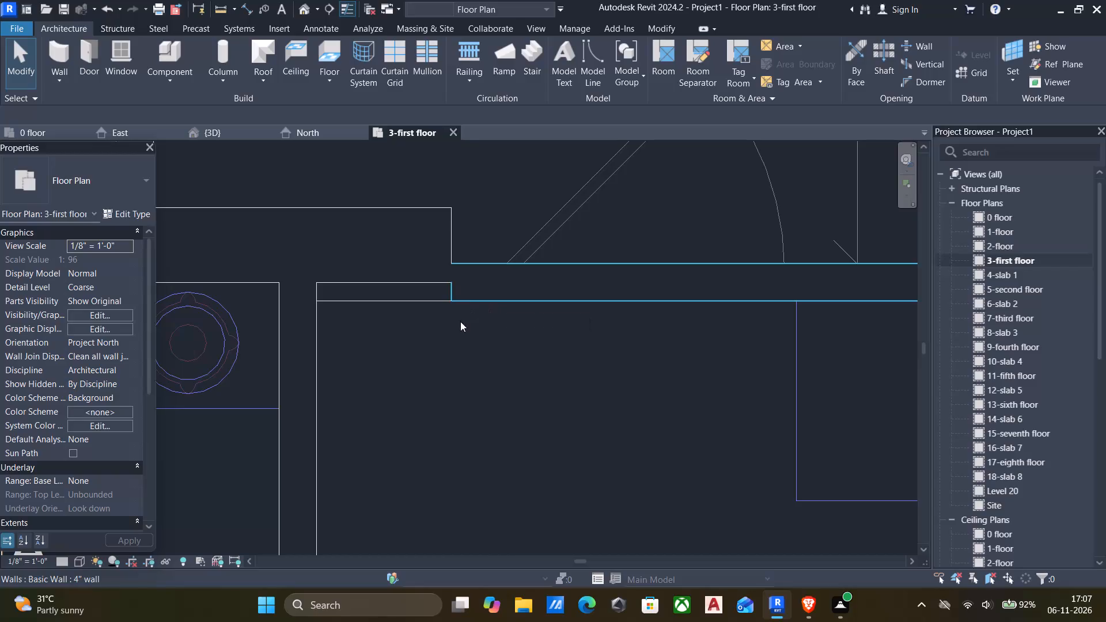
scroll(464, 310, up, 5)
scroll(472, 293, down, 2)
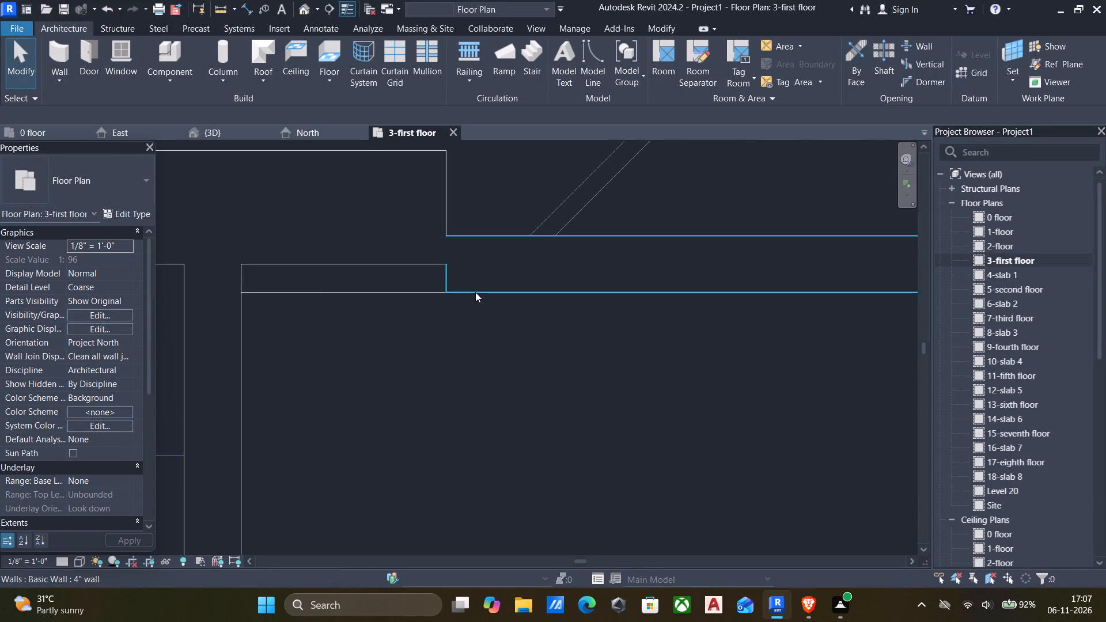
click(475, 292)
click(387, 262)
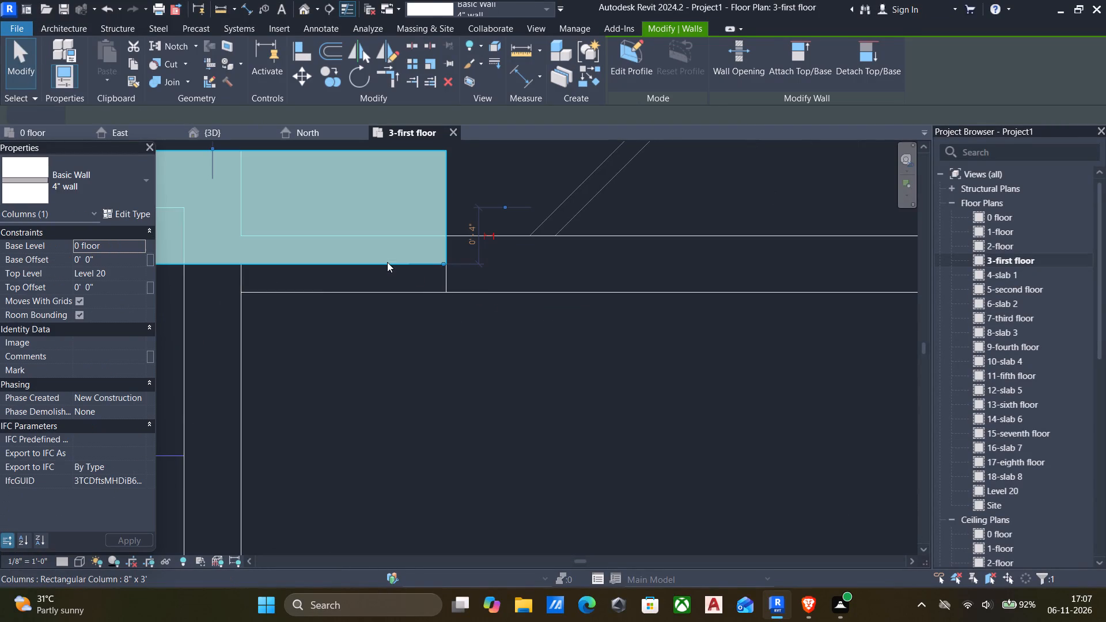
scroll(408, 257, up, 2)
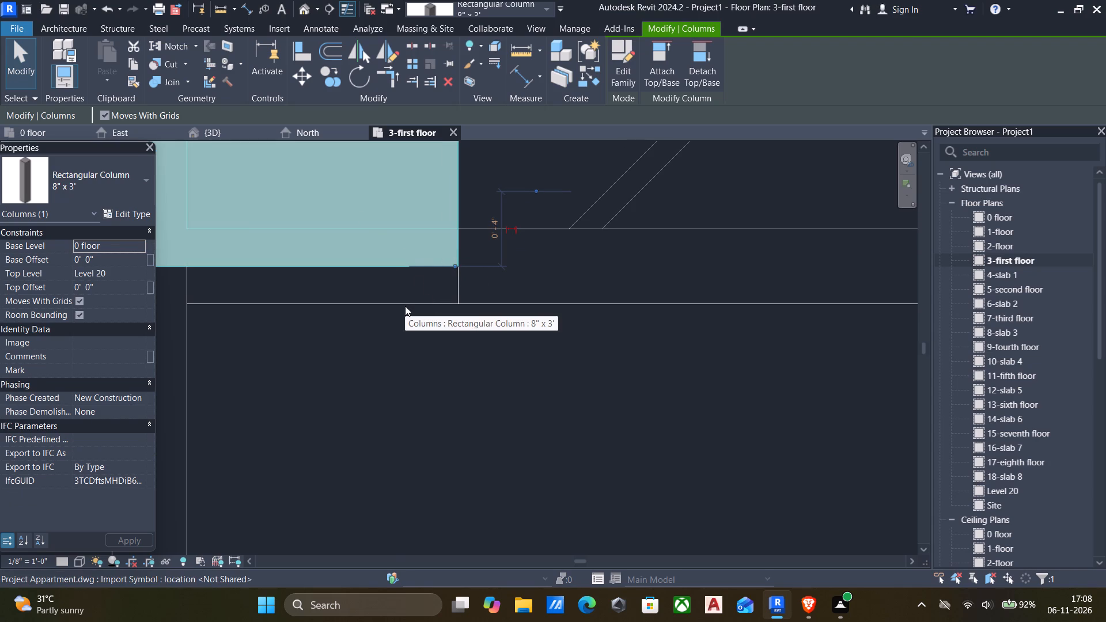
click(522, 300)
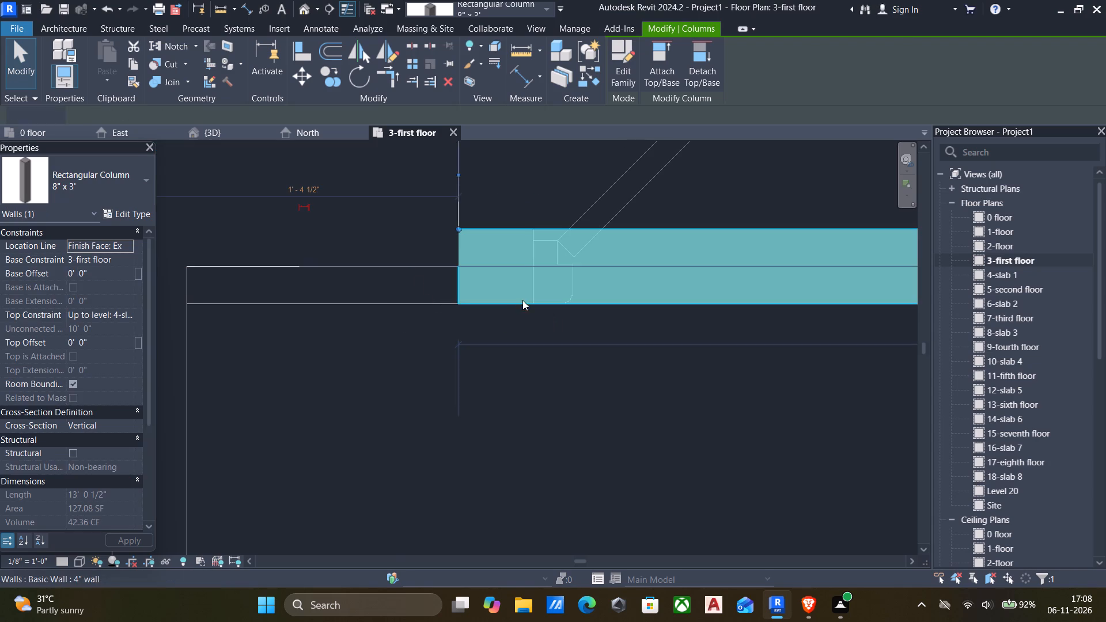
Temporarily hide the 8" x 3' column beside the pooja, check the adjoining 4" wall's end, and restore the hidden column.
click(412, 266)
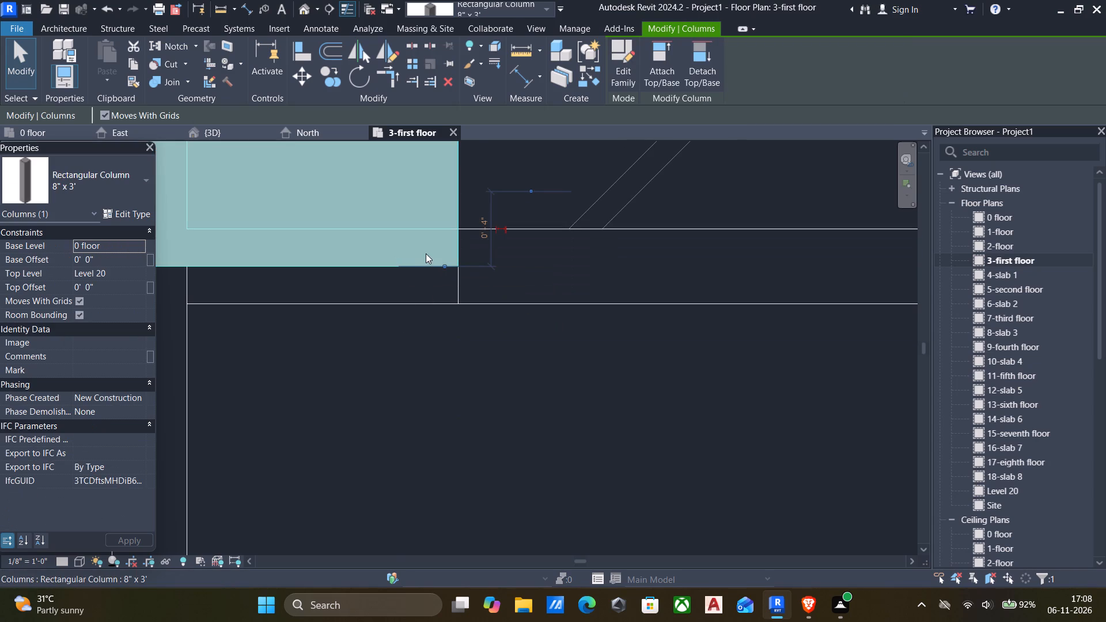
text(hh)
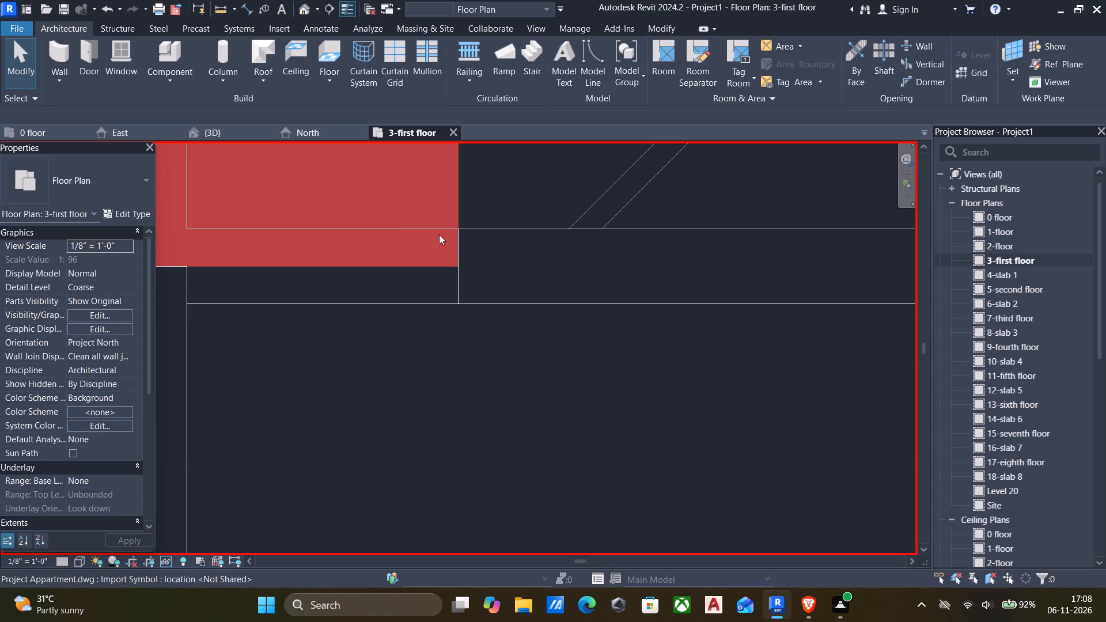
click(459, 288)
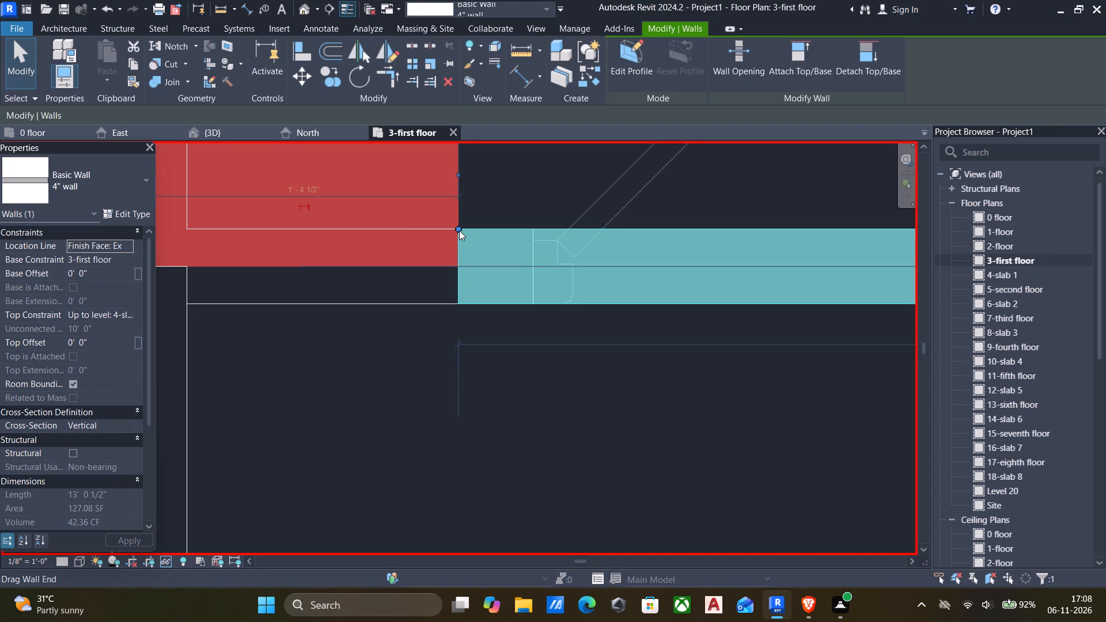
scroll(363, 234, down, 3)
text(hr)
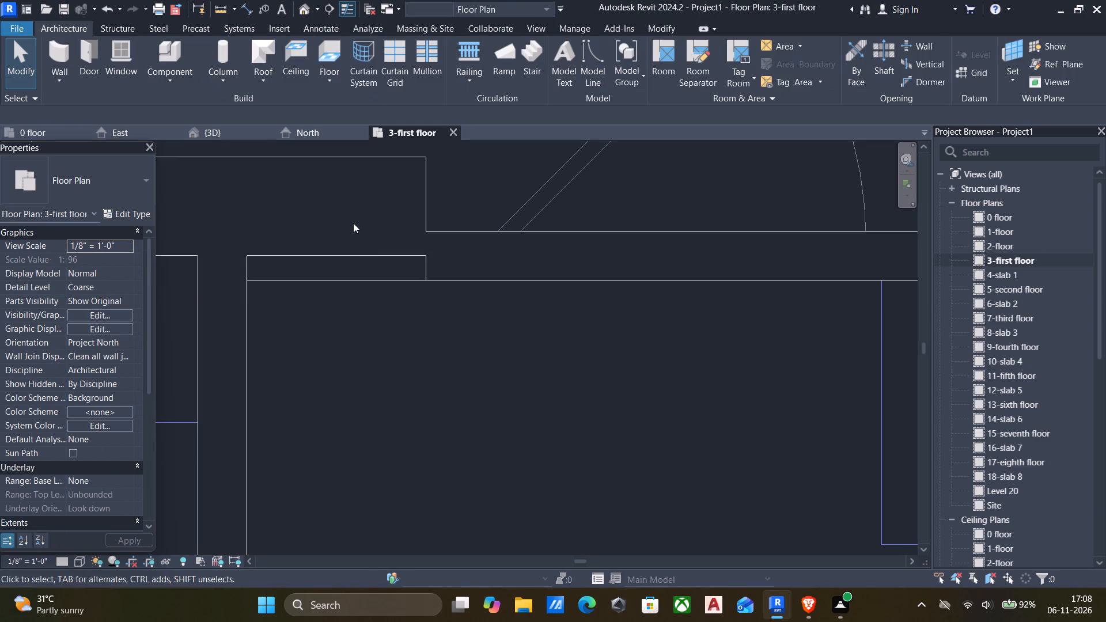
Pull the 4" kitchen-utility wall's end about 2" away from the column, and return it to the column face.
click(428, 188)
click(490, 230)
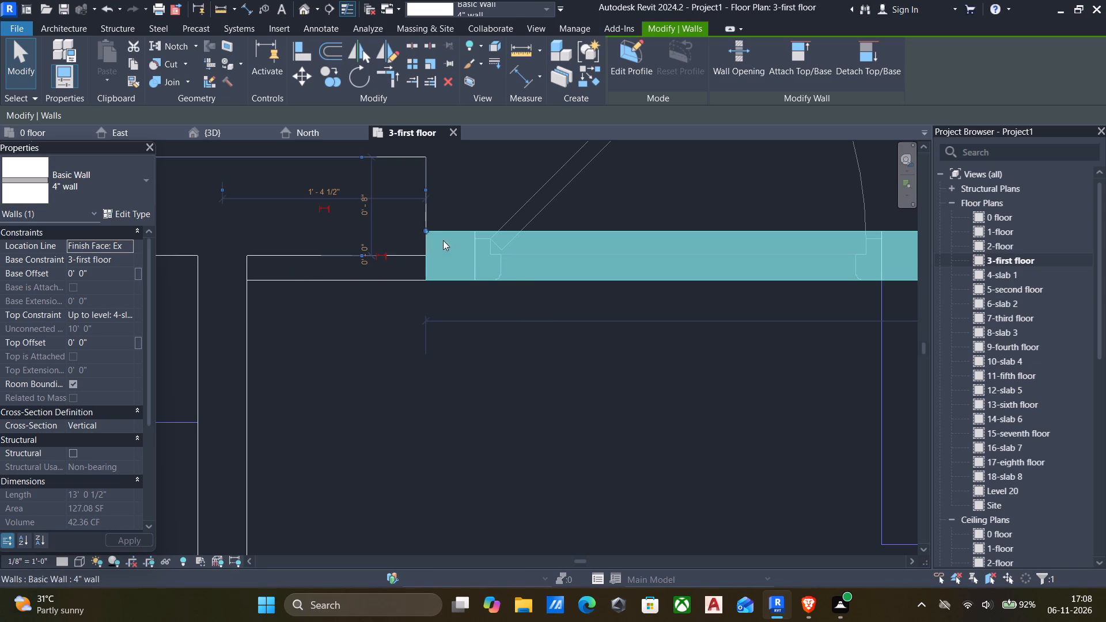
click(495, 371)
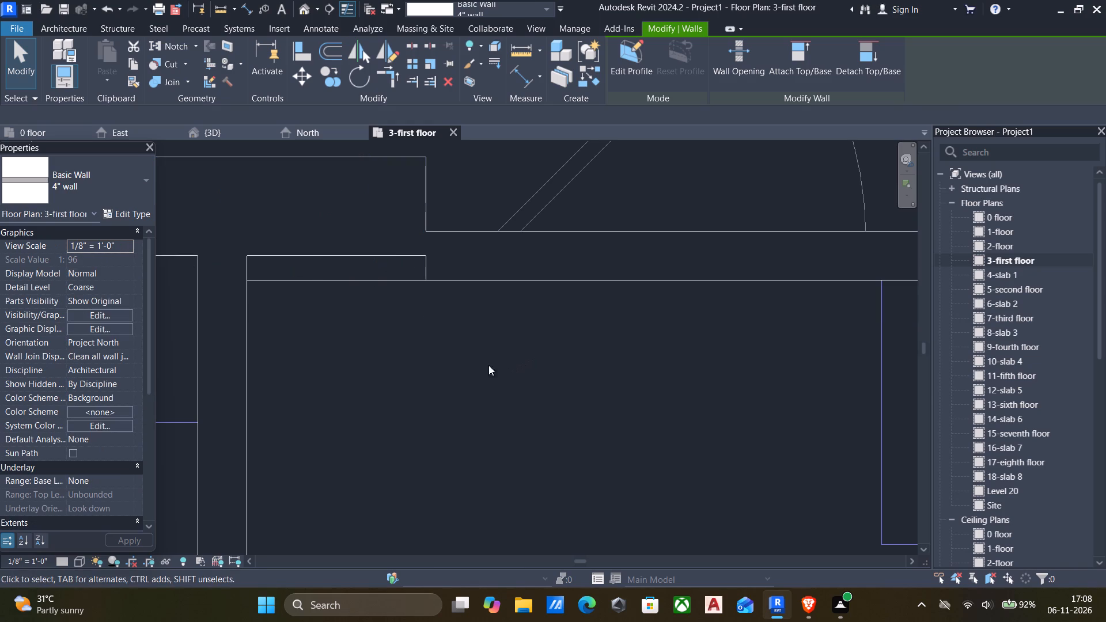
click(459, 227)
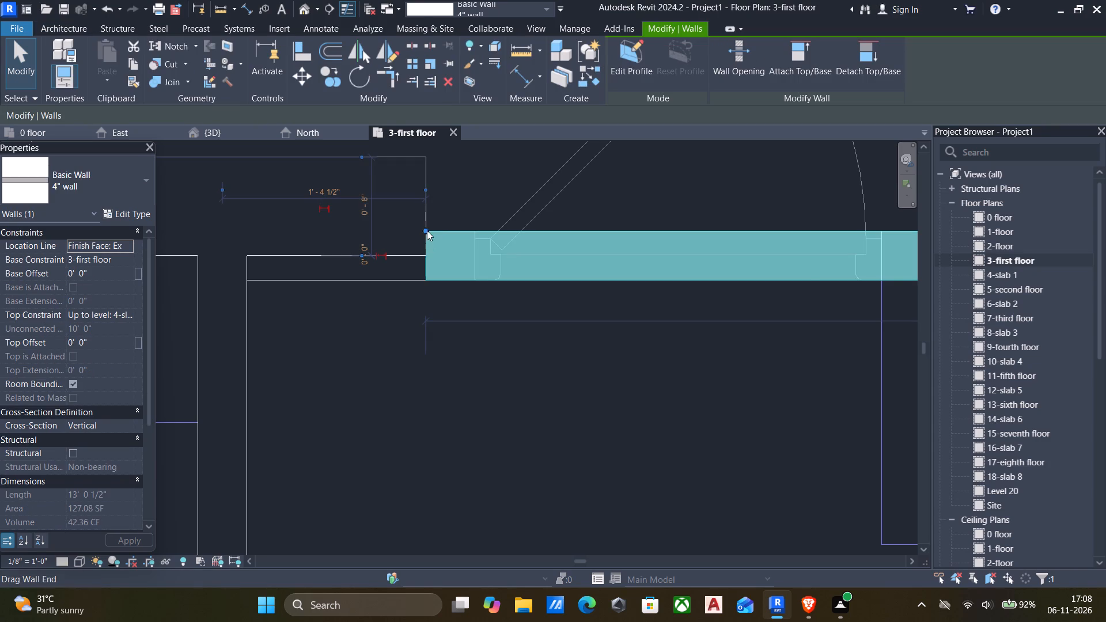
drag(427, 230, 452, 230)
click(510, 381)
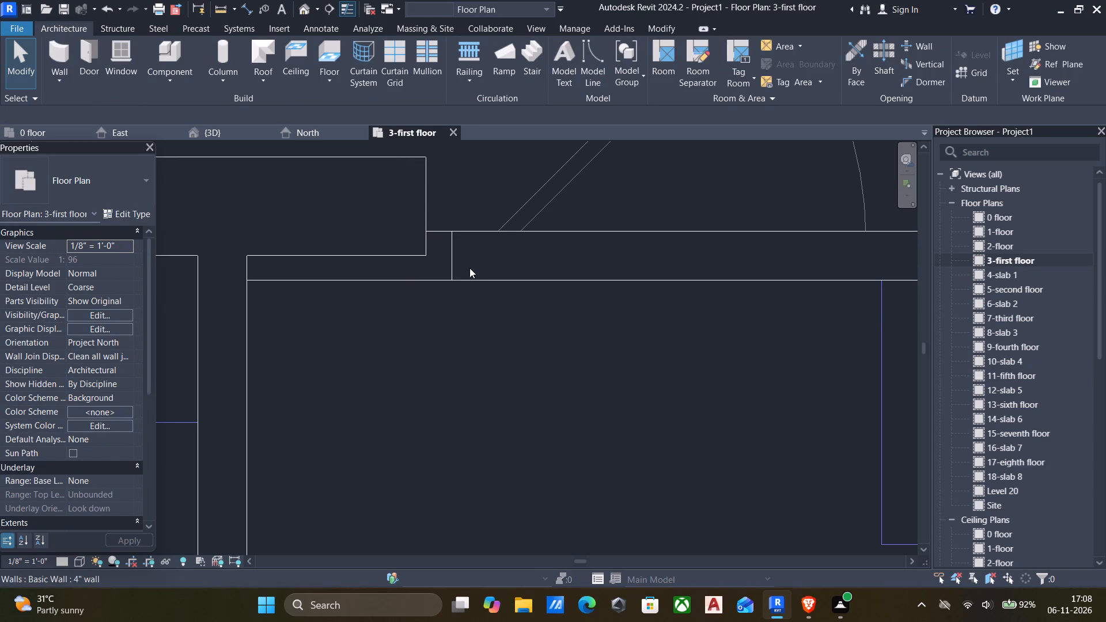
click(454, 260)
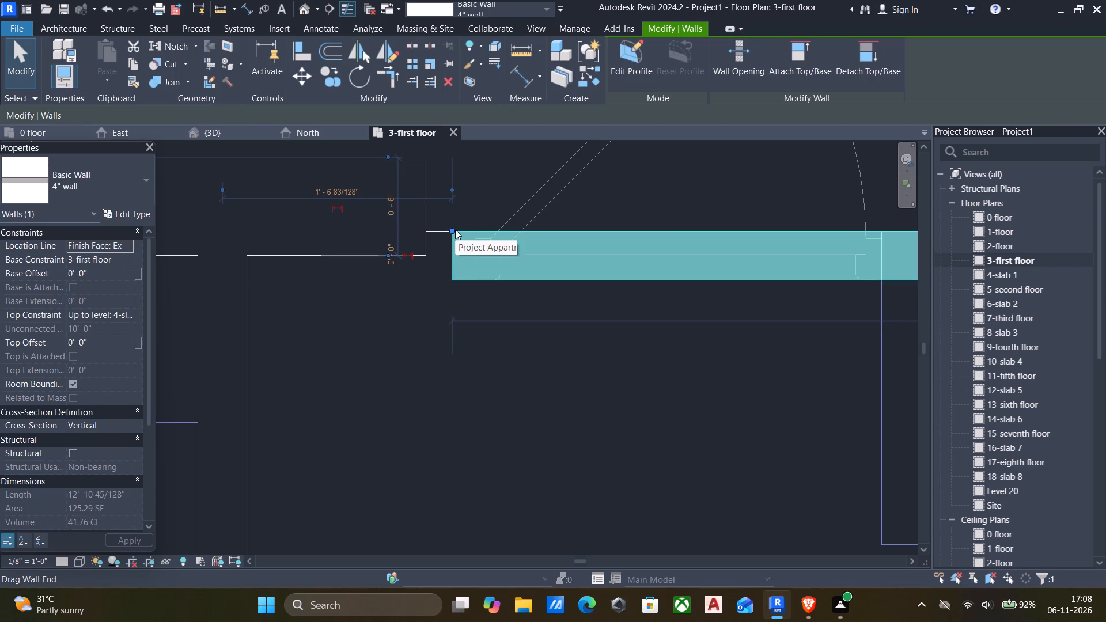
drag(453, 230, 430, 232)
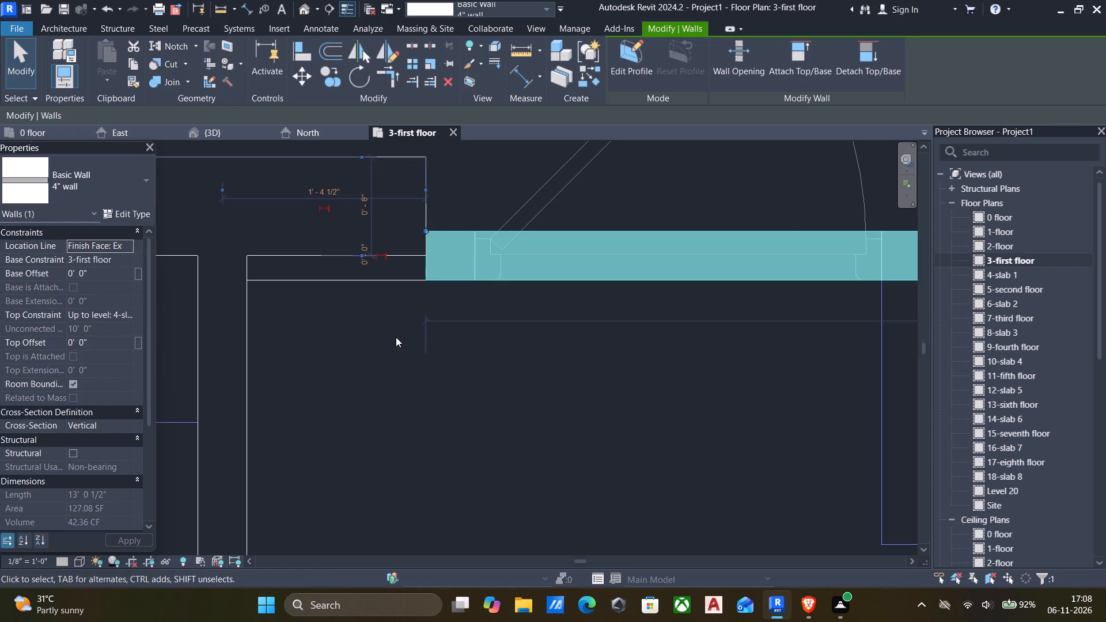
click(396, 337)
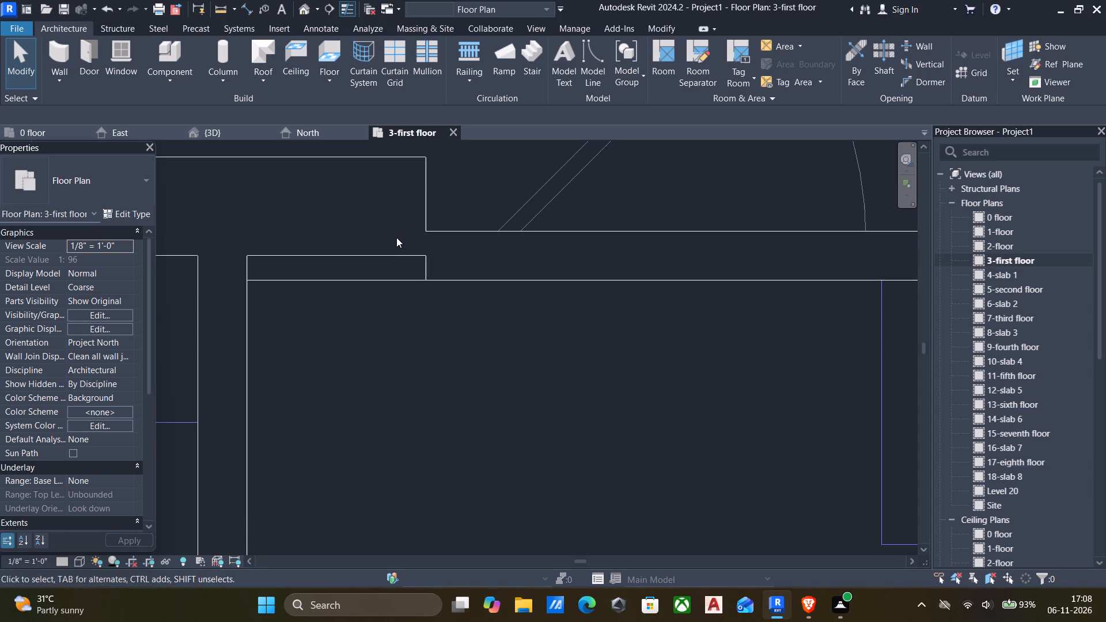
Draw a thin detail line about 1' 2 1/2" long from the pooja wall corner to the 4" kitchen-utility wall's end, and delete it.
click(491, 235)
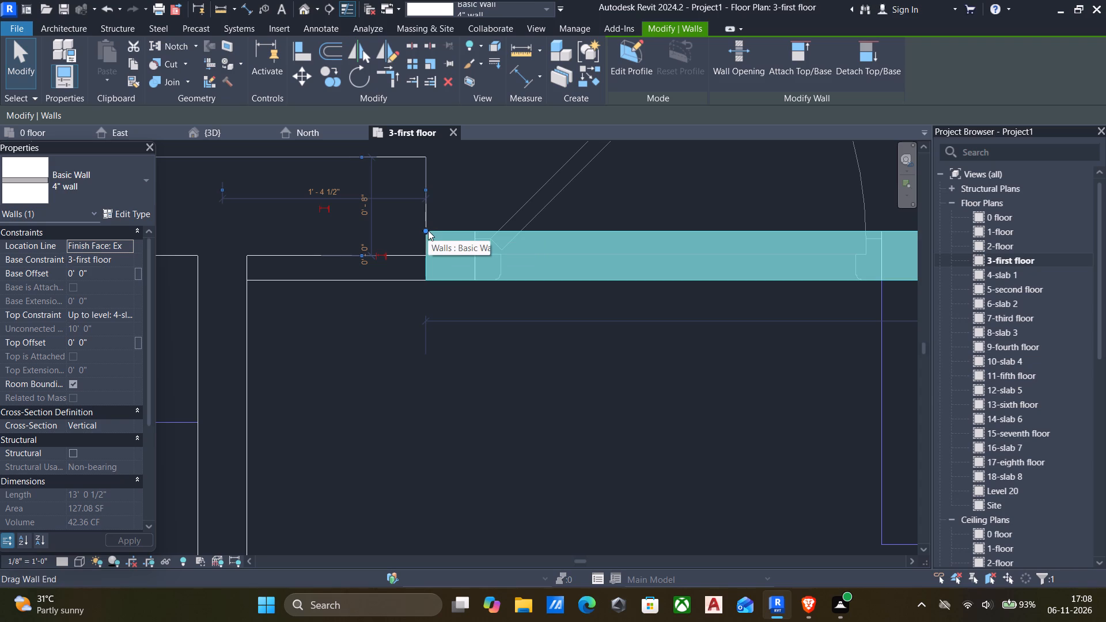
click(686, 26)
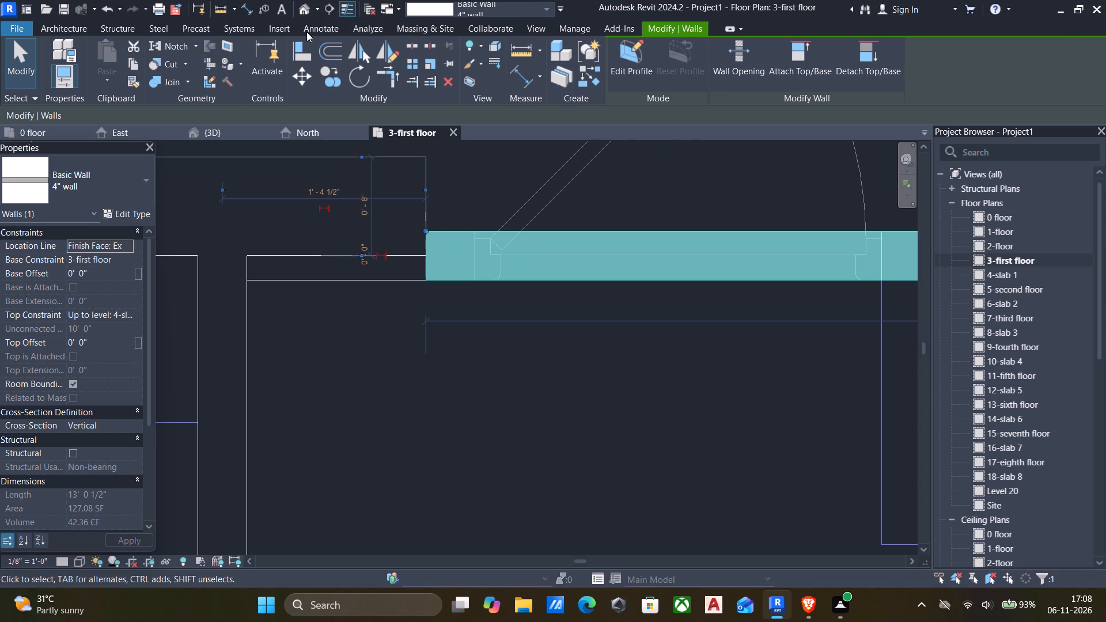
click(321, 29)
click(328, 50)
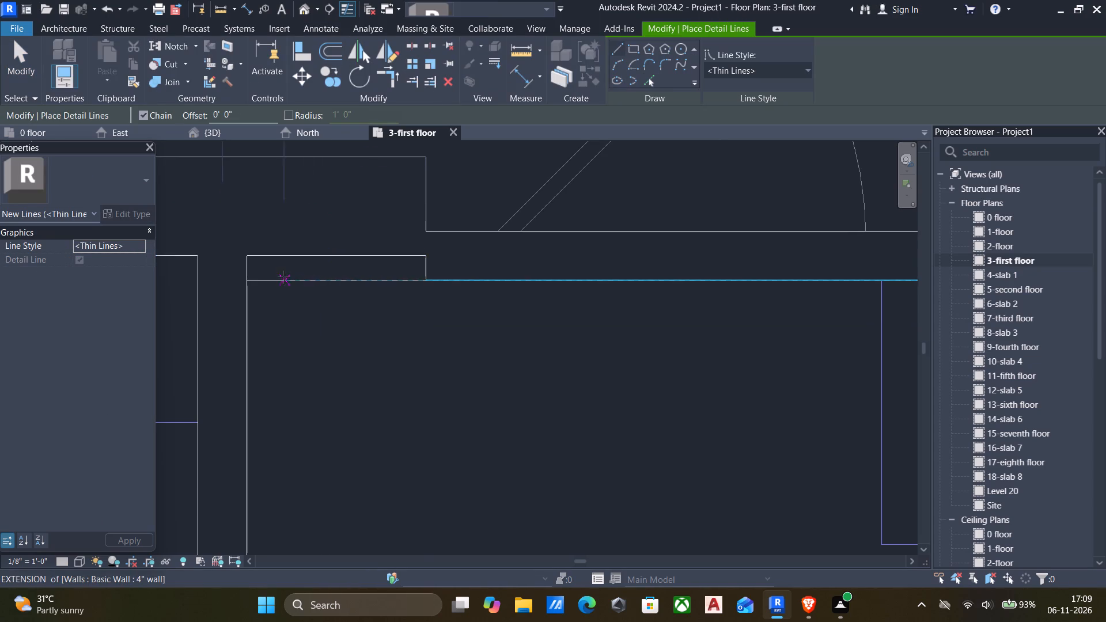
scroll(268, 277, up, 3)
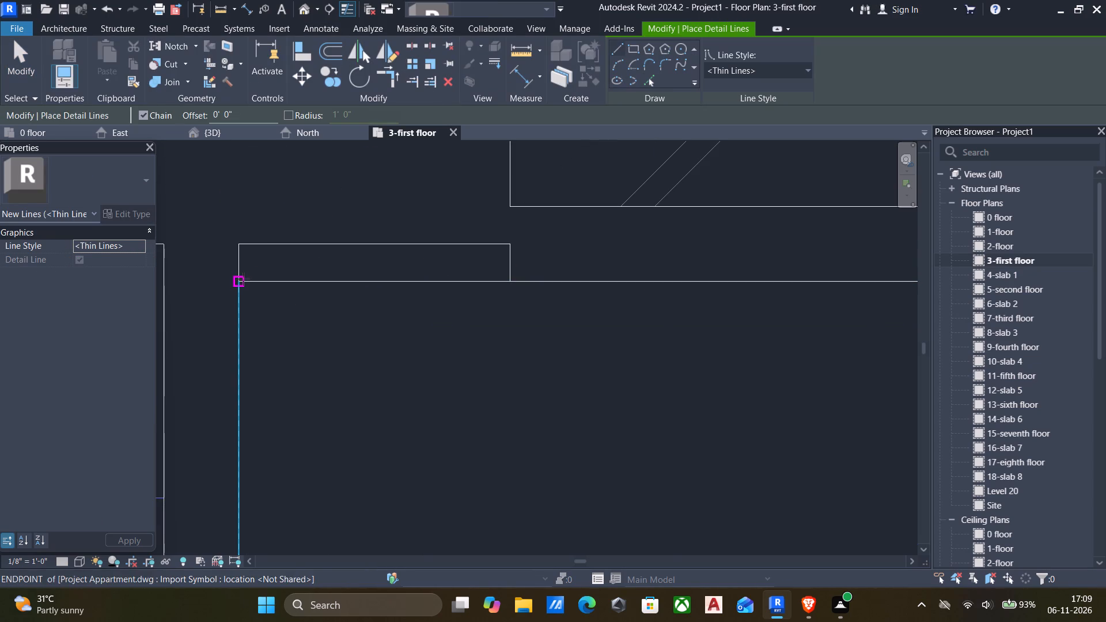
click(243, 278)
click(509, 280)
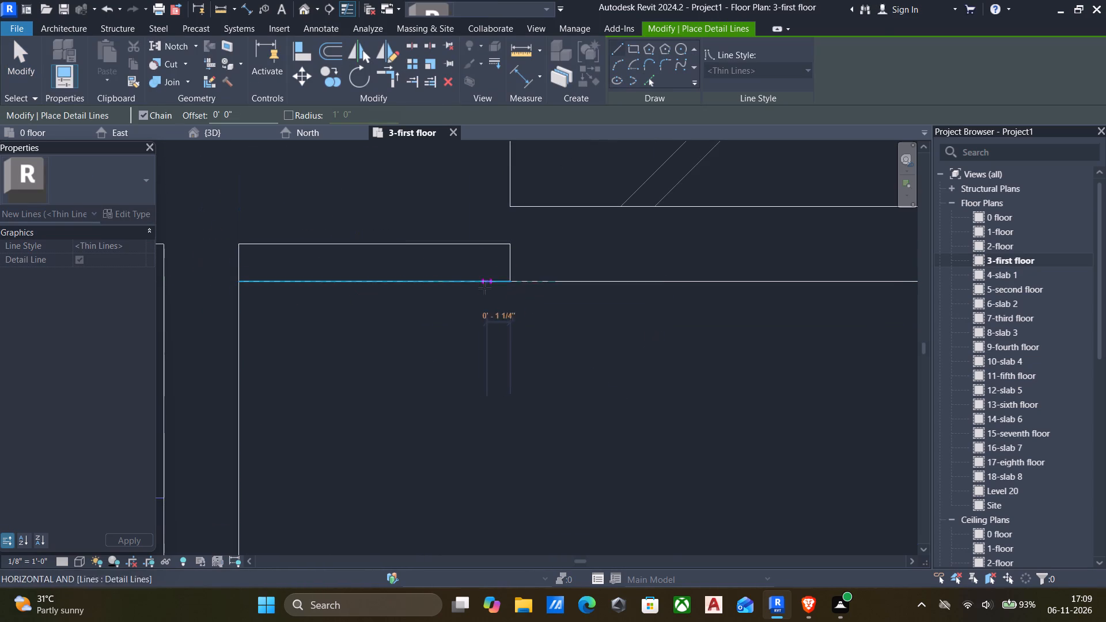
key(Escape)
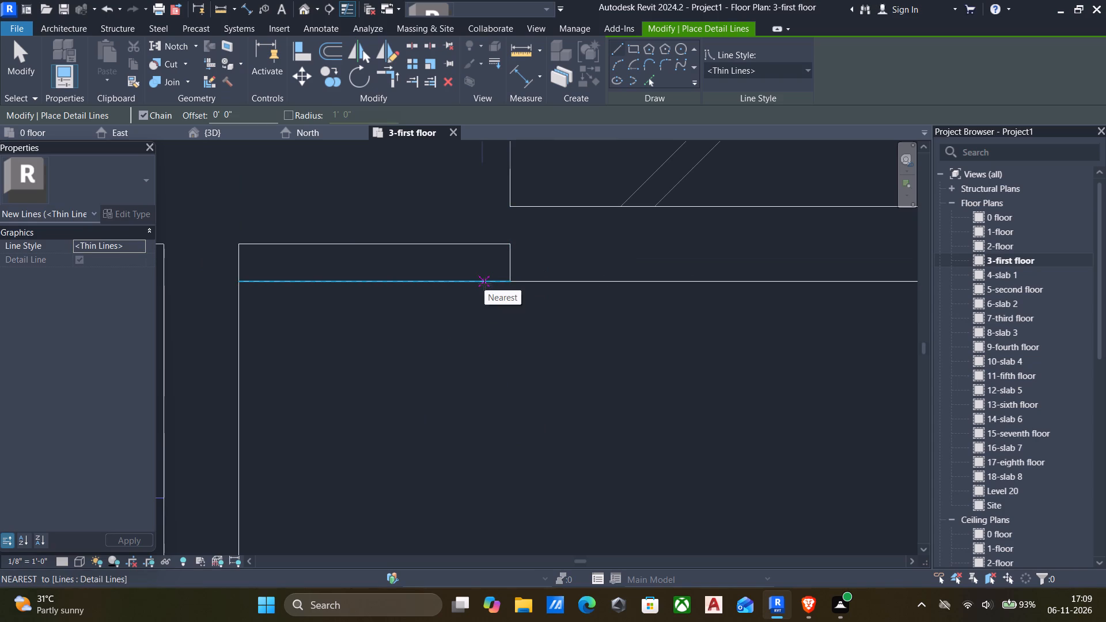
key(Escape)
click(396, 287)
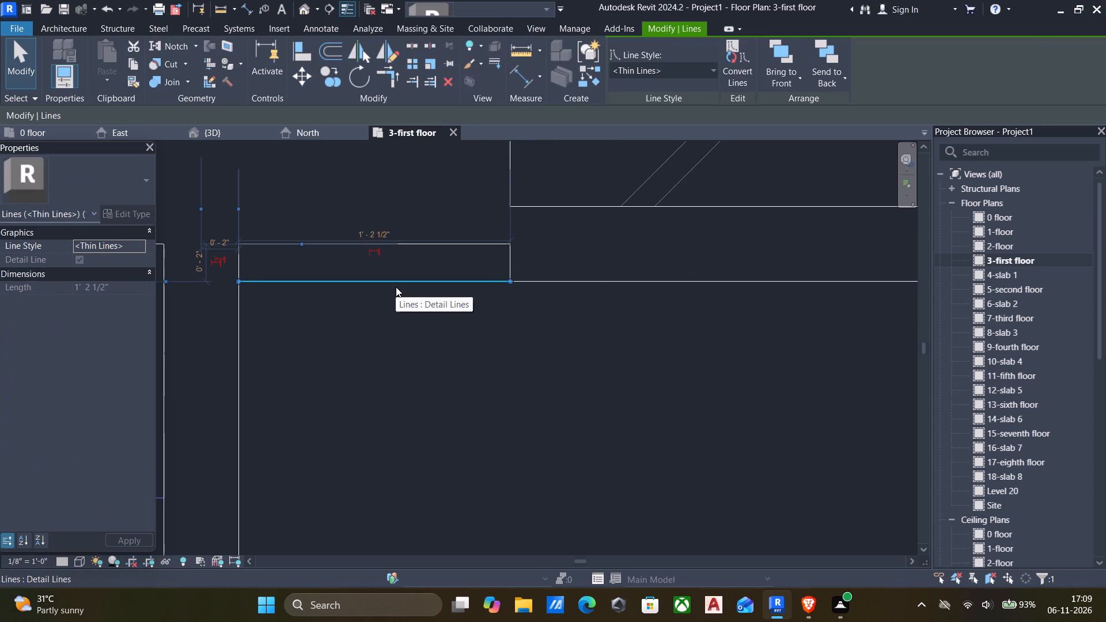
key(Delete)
Examine the first-floor apartment's walls, columns and railings from several angles in the default 3D view.
click(303, 5)
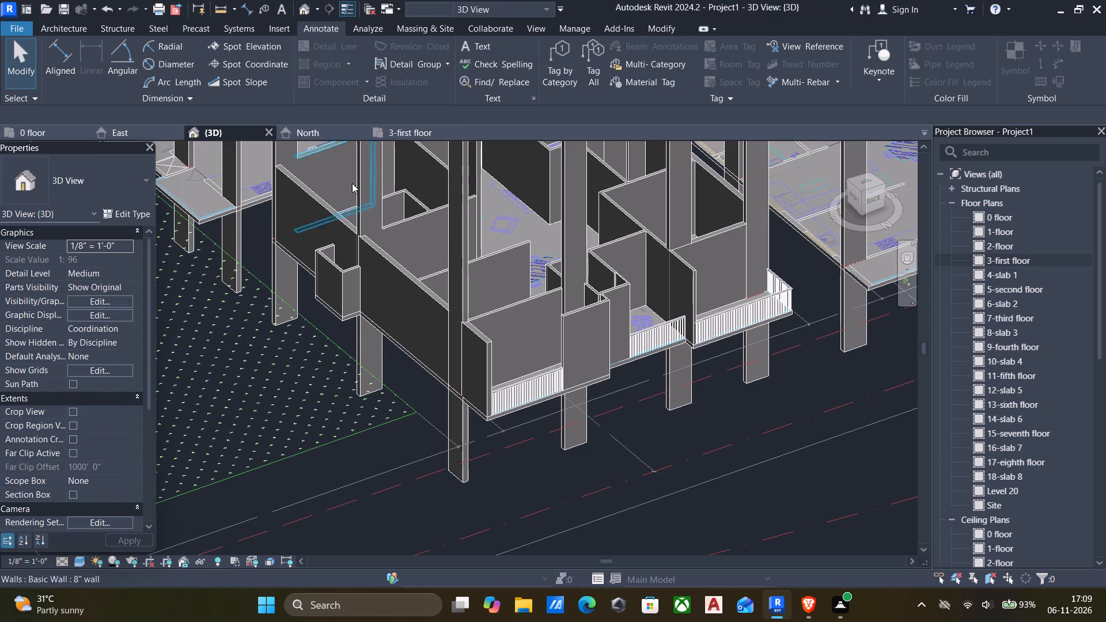
scroll(399, 256, down, 2)
scroll(626, 230, up, 4)
scroll(611, 249, down, 5)
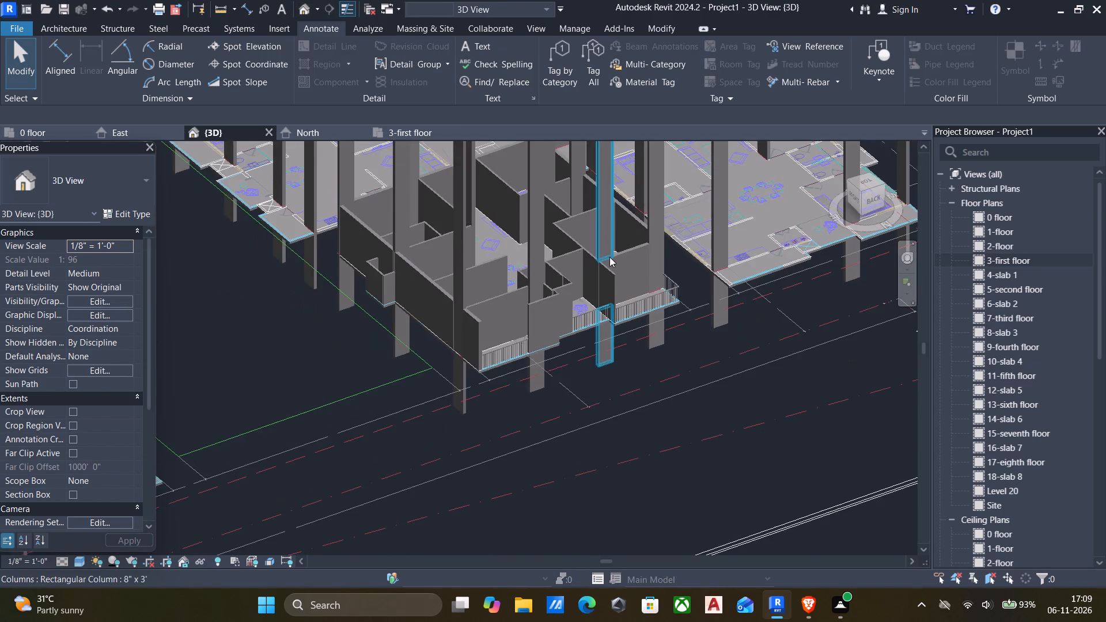
shift+middle_drag(599, 262, 662, 330)
scroll(607, 304, down, 4)
middle_drag(605, 306, 606, 465)
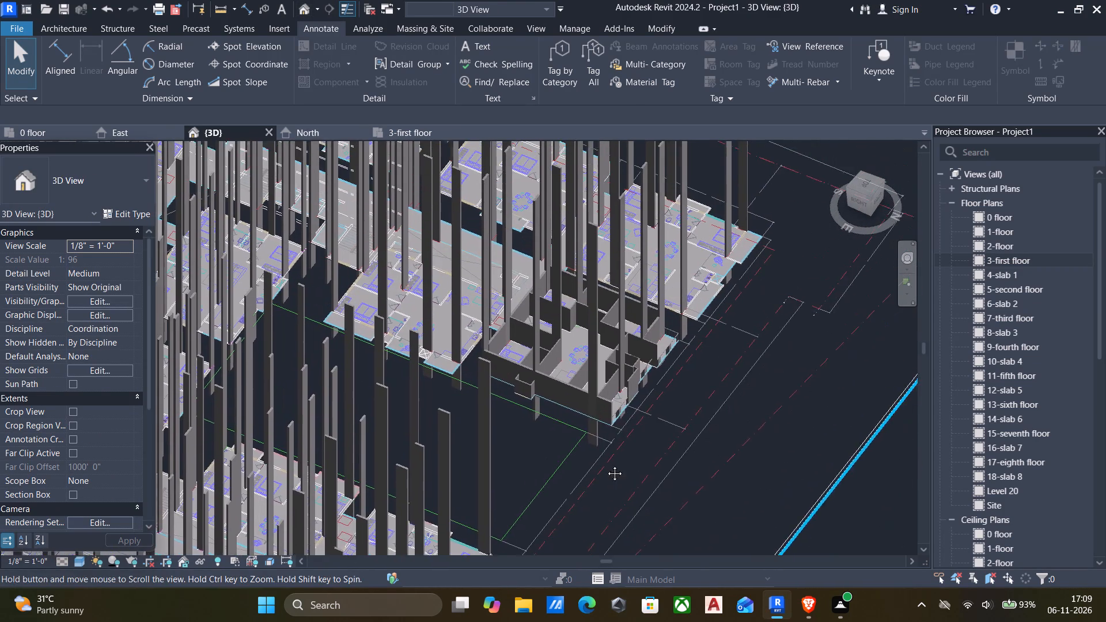
middle_drag(606, 465, 606, 464)
scroll(620, 351, up, 5)
scroll(609, 351, down, 3)
shift+middle_drag(609, 359, 652, 384)
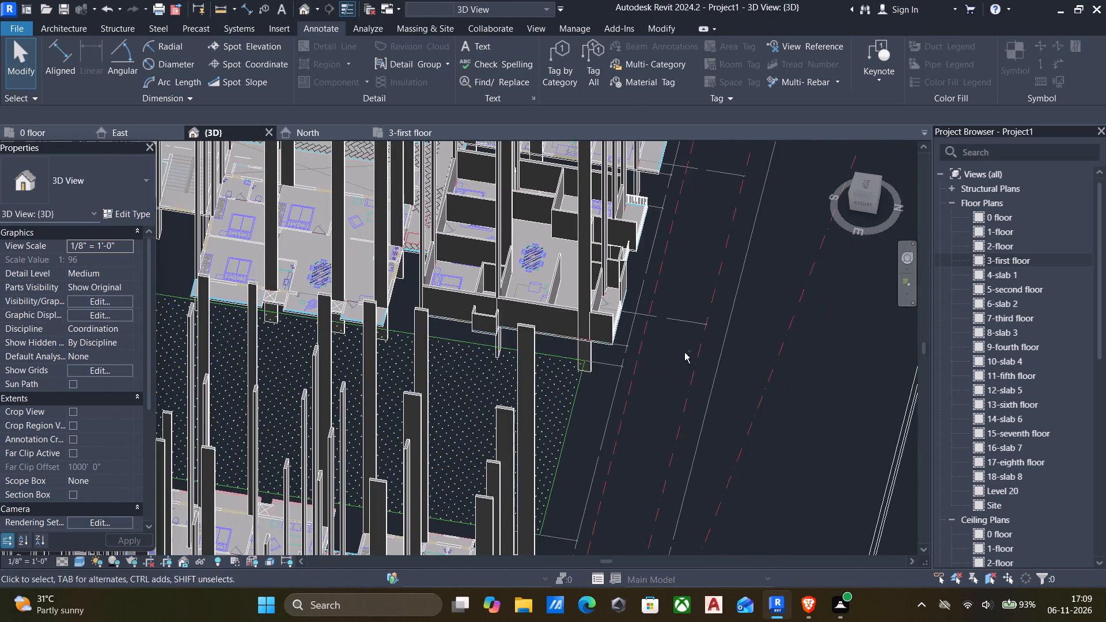
middle_drag(509, 306, 520, 466)
shift+middle_drag(507, 339, 545, 354)
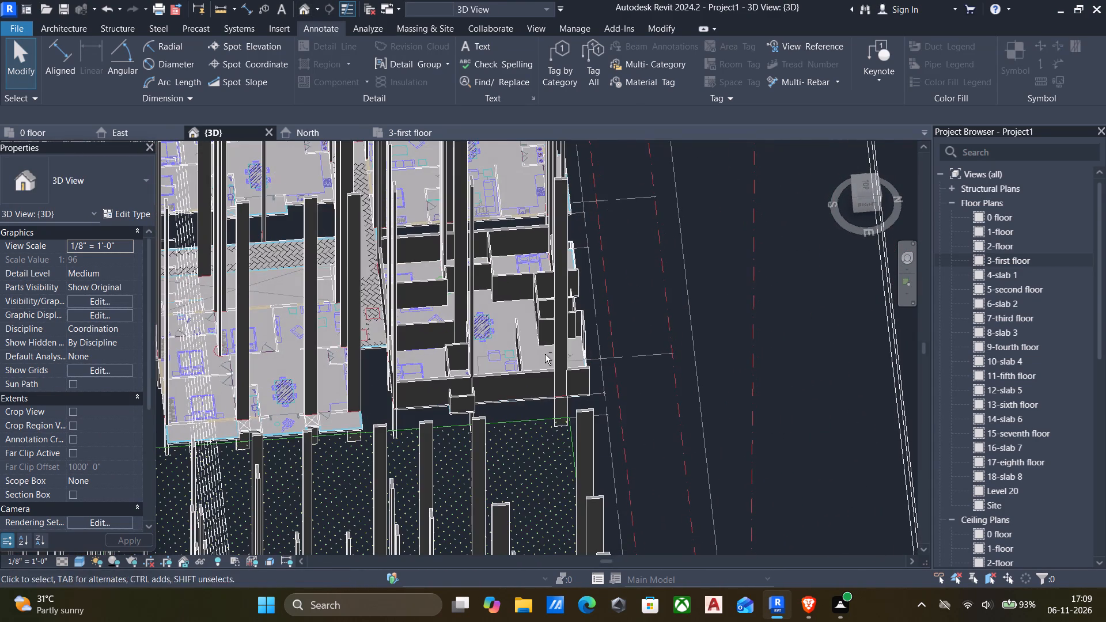
middle_drag(489, 343, 495, 372)
middle_drag(417, 307, 435, 426)
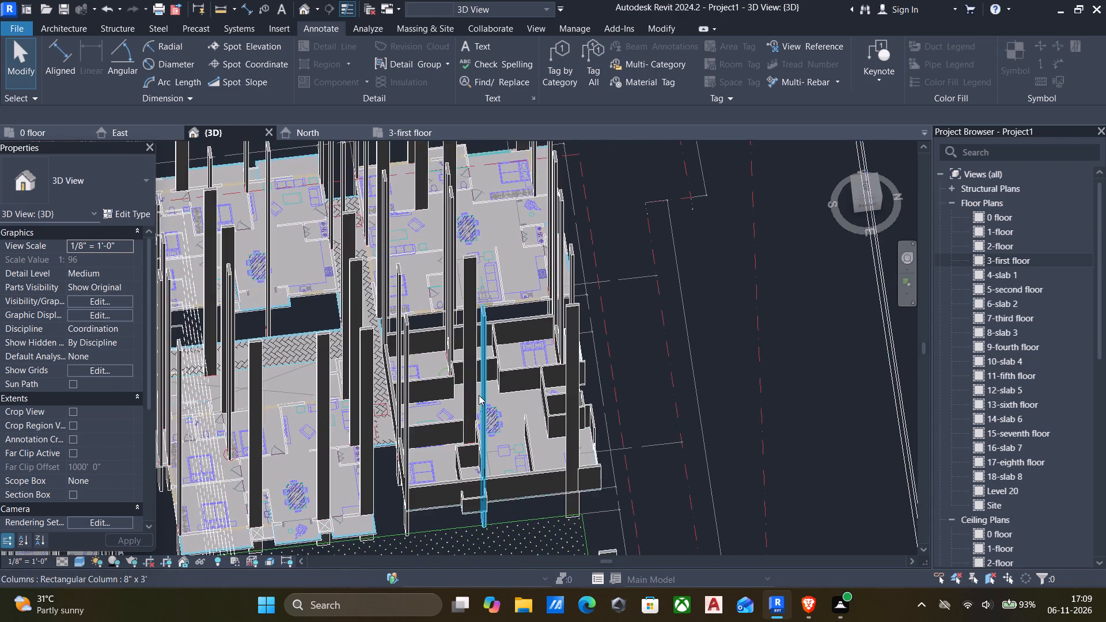
scroll(486, 389, up, 5)
scroll(510, 376, down, 5)
middle_drag(501, 387, 514, 394)
shift+scroll(514, 394, down, 1)
middle_drag(463, 337, 496, 419)
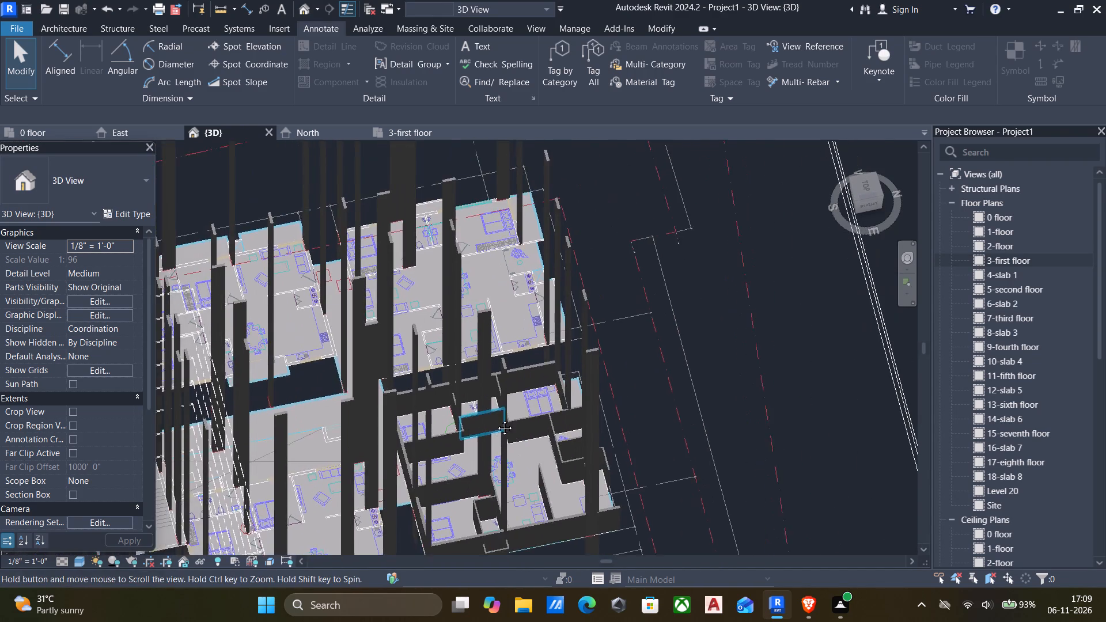
middle_drag(496, 419, 531, 420)
Examine the bedroom walls and columns beside the balcony railings up close in 3D, and return to the overall view.
scroll(462, 365, up, 6)
scroll(494, 257, up, 5)
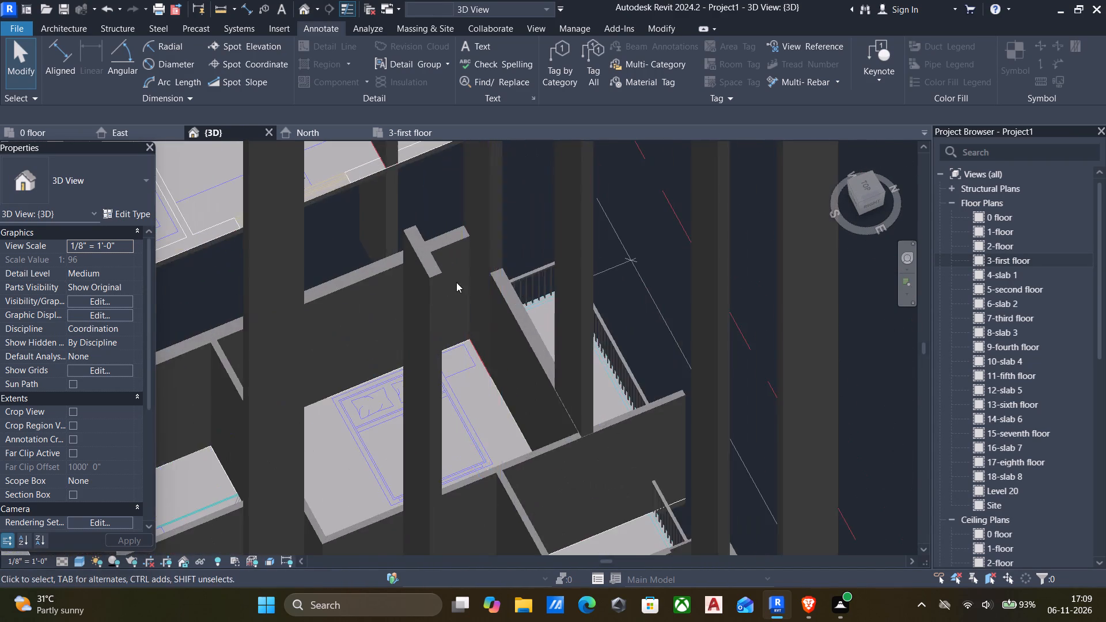
scroll(450, 285, up, 4)
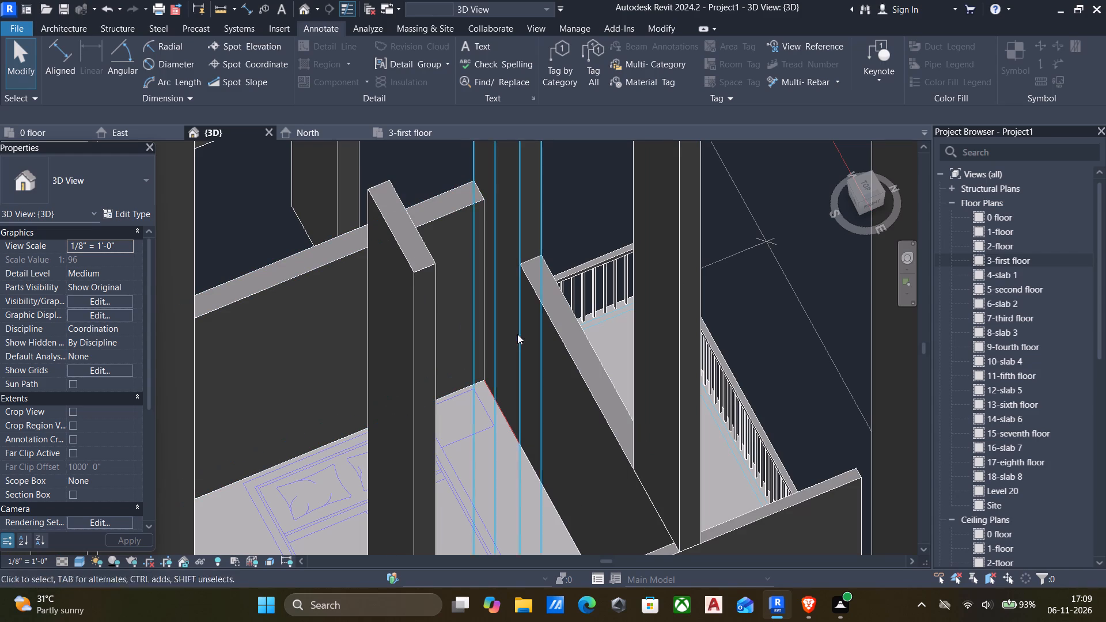
scroll(555, 358, down, 7)
scroll(575, 377, up, 1)
scroll(576, 386, down, 9)
shift+middle_drag(571, 393, 598, 382)
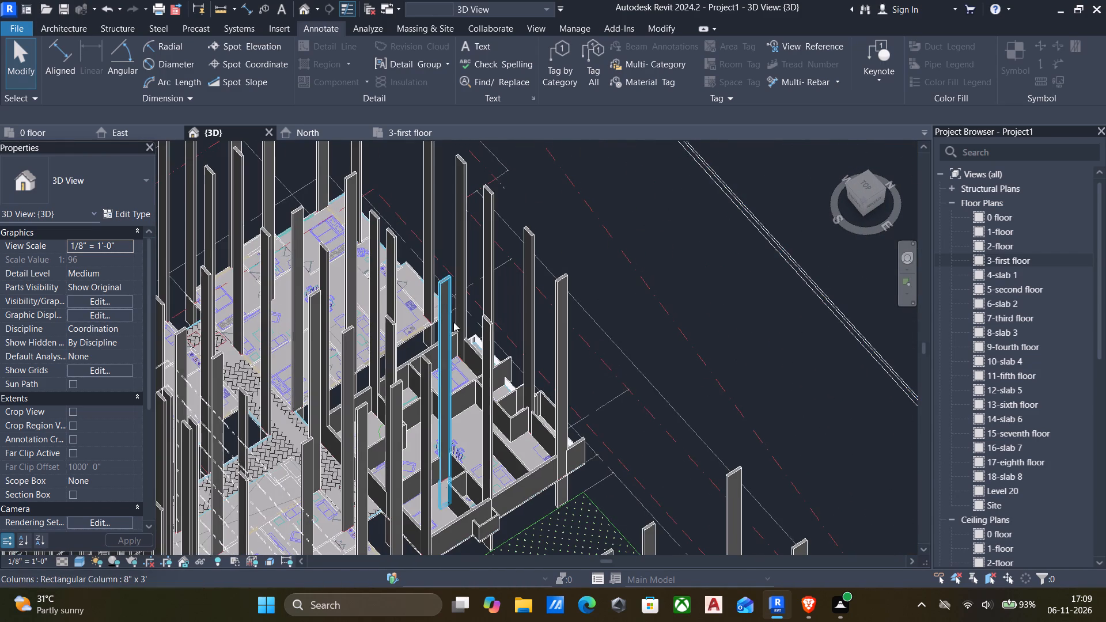
Examine the junction of the 4" walls and the column between the pooja room and kitchen up close in 3D.
scroll(484, 404, up, 5)
scroll(563, 425, up, 10)
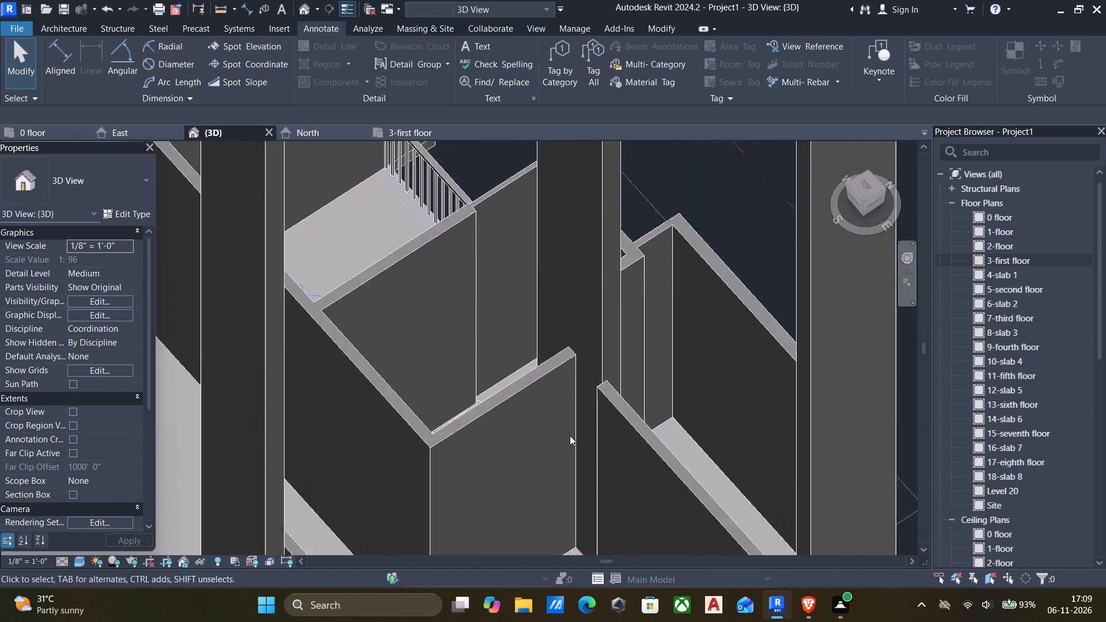
scroll(569, 435, down, 3)
scroll(589, 399, up, 5)
scroll(579, 473, down, 5)
middle_drag(585, 464, 598, 401)
scroll(596, 414, up, 5)
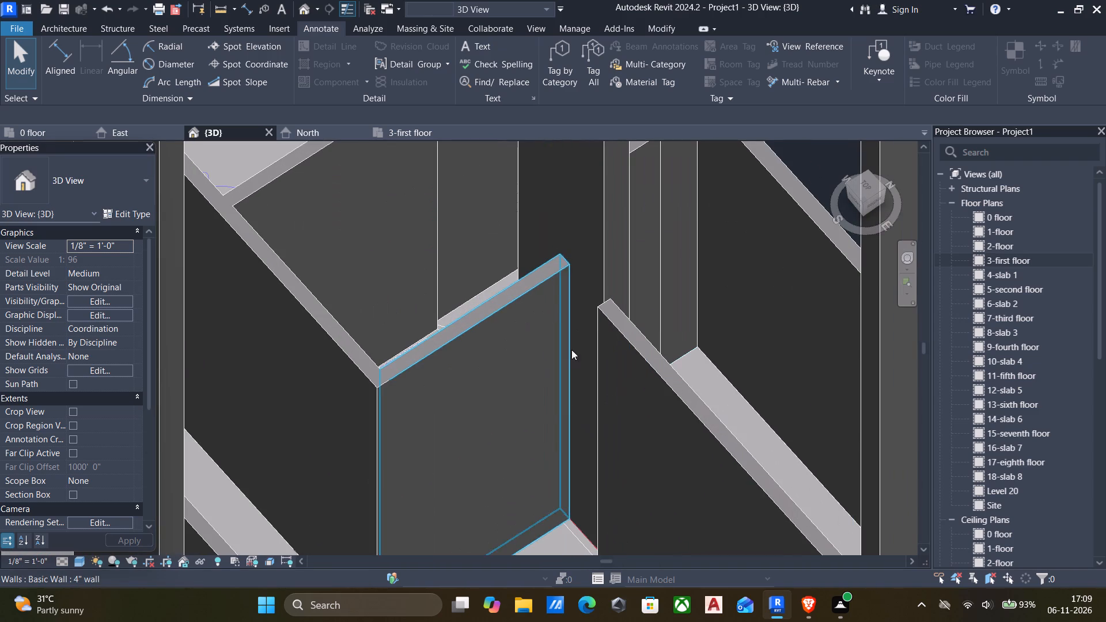
middle_drag(569, 469, 597, 365)
scroll(603, 378, down, 3)
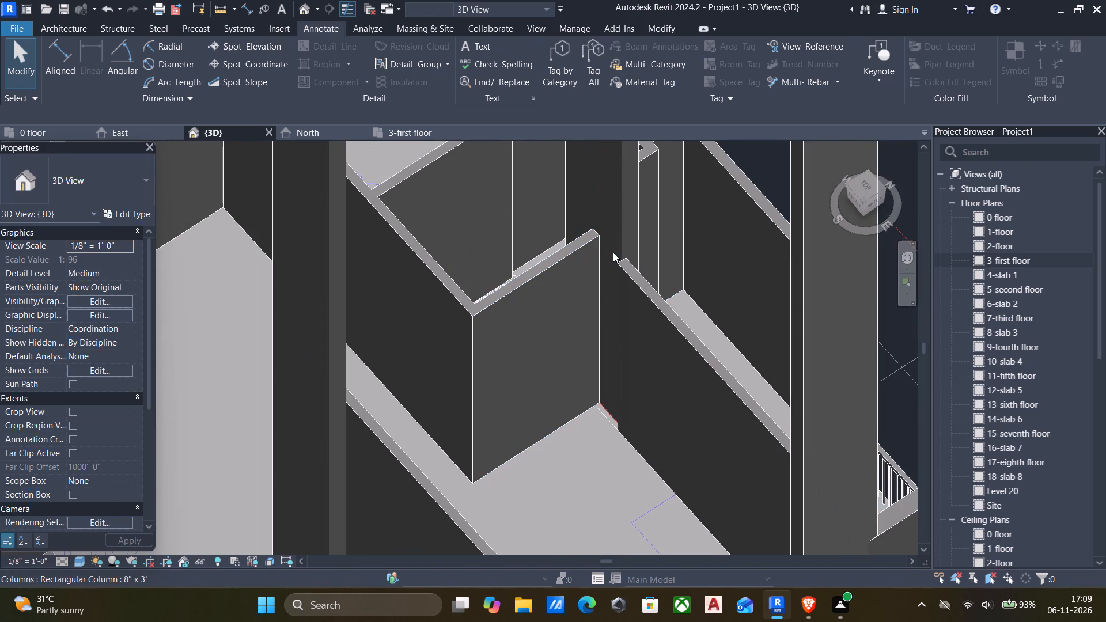
In the 3-first floor plan, temporarily hide the 4" kitchen-utility wall and the adjoining 8" x 3' column, and restore both.
double_click(977, 259)
scroll(683, 279, down, 4)
click(637, 282)
scroll(639, 288, down, 6)
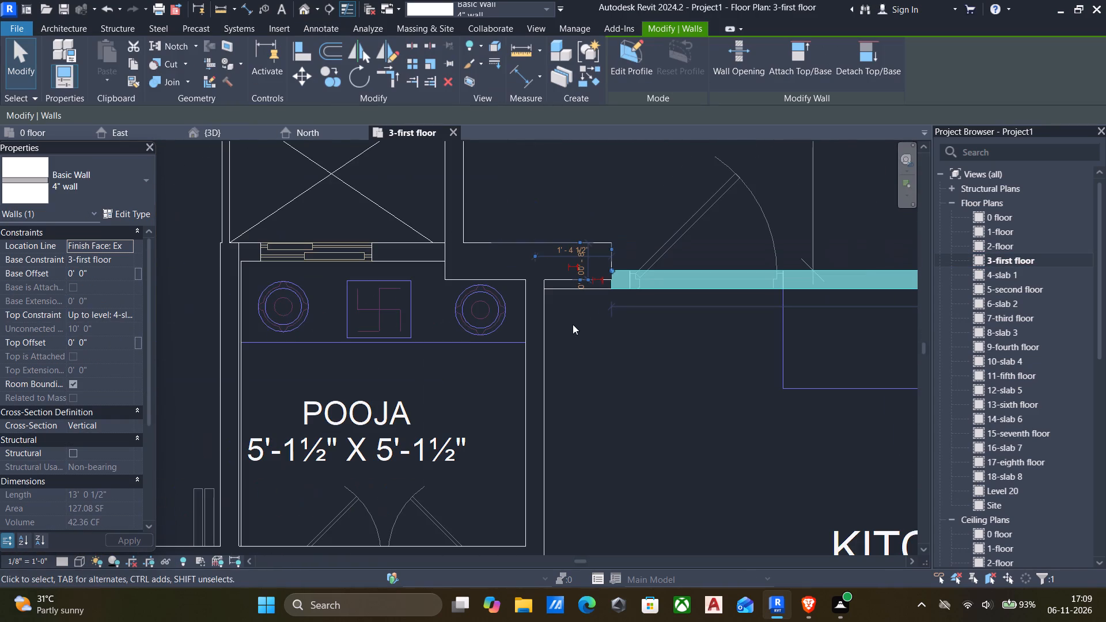
key(h)
key(h)
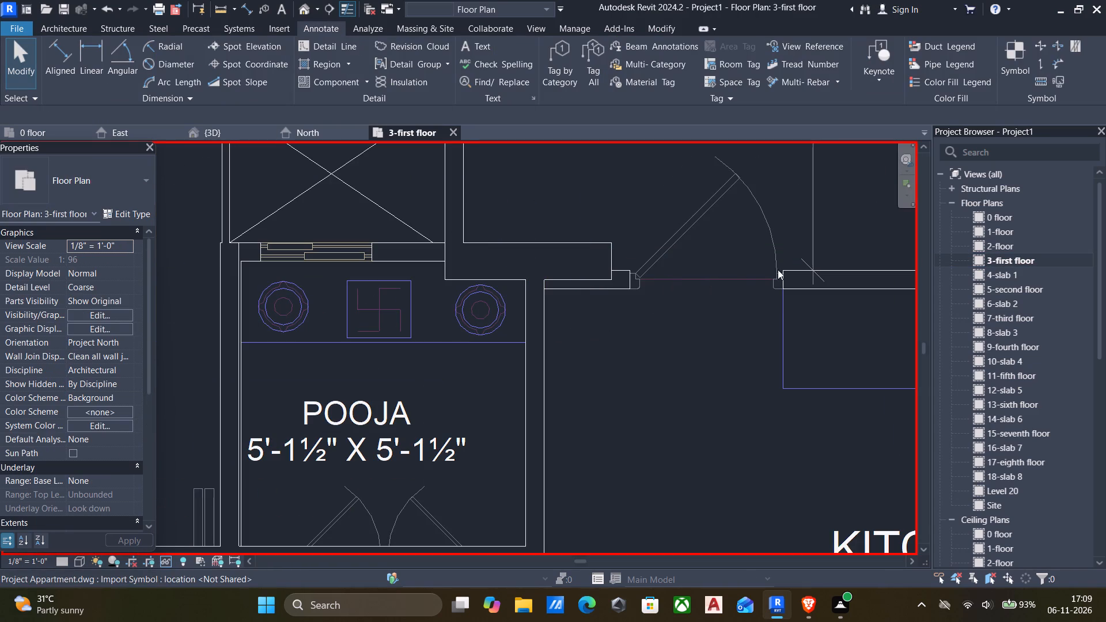
click(592, 279)
key(h)
key(h)
scroll(621, 270, up, 3)
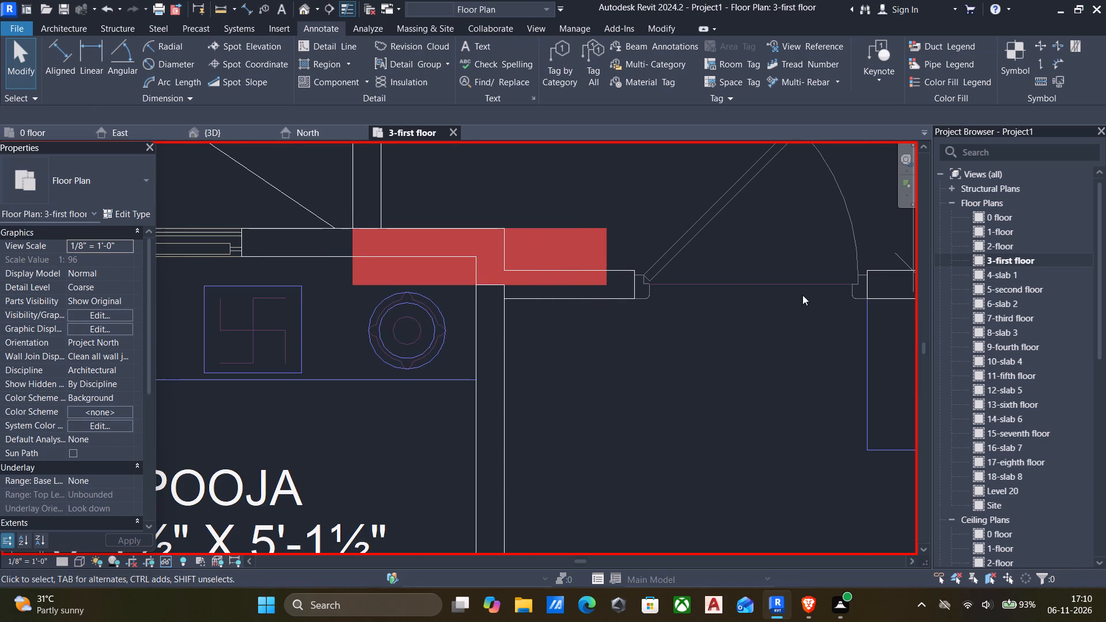
text(hr)
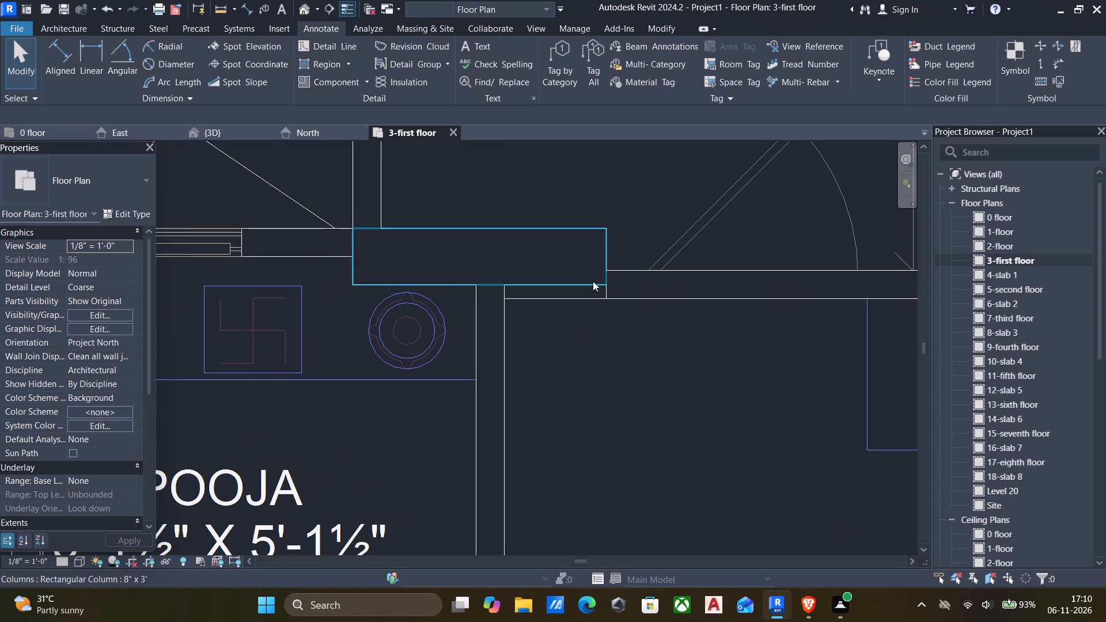
click(654, 297)
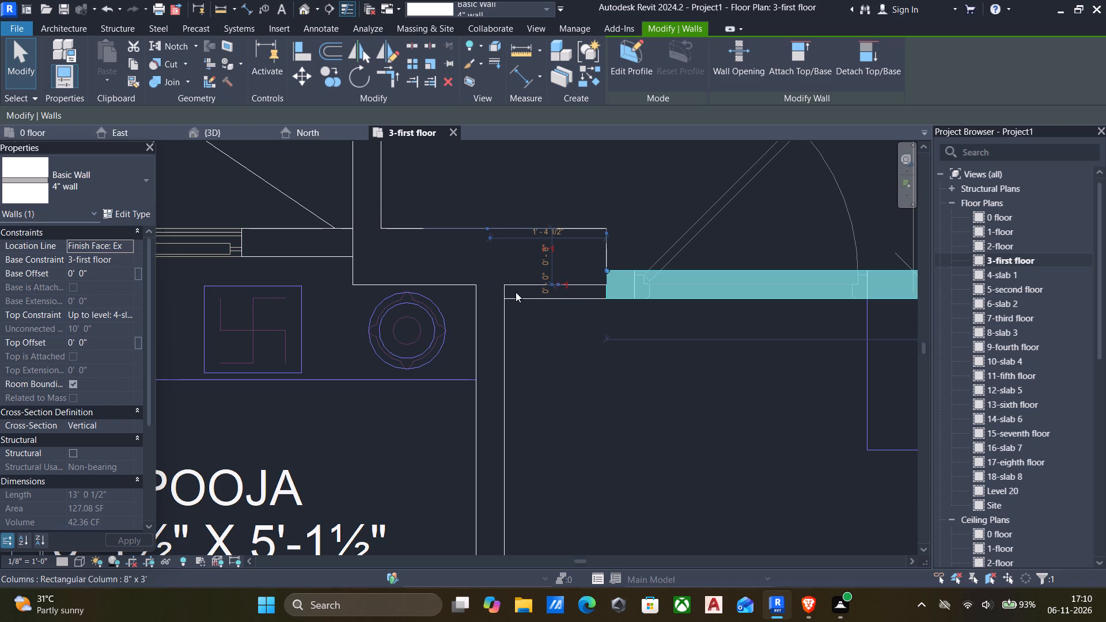
key(Escape)
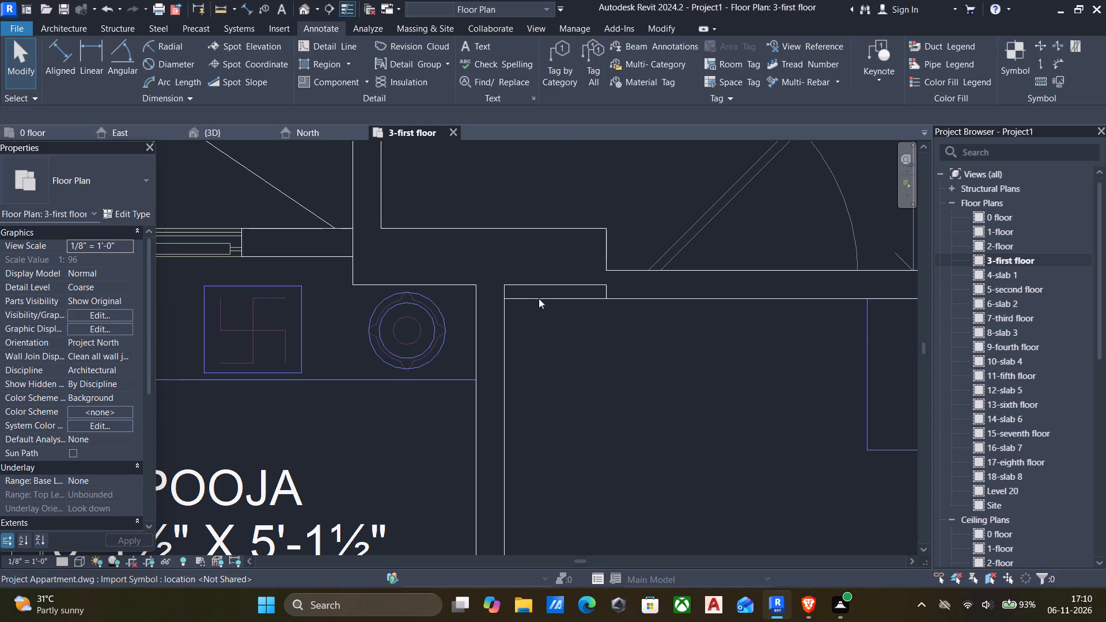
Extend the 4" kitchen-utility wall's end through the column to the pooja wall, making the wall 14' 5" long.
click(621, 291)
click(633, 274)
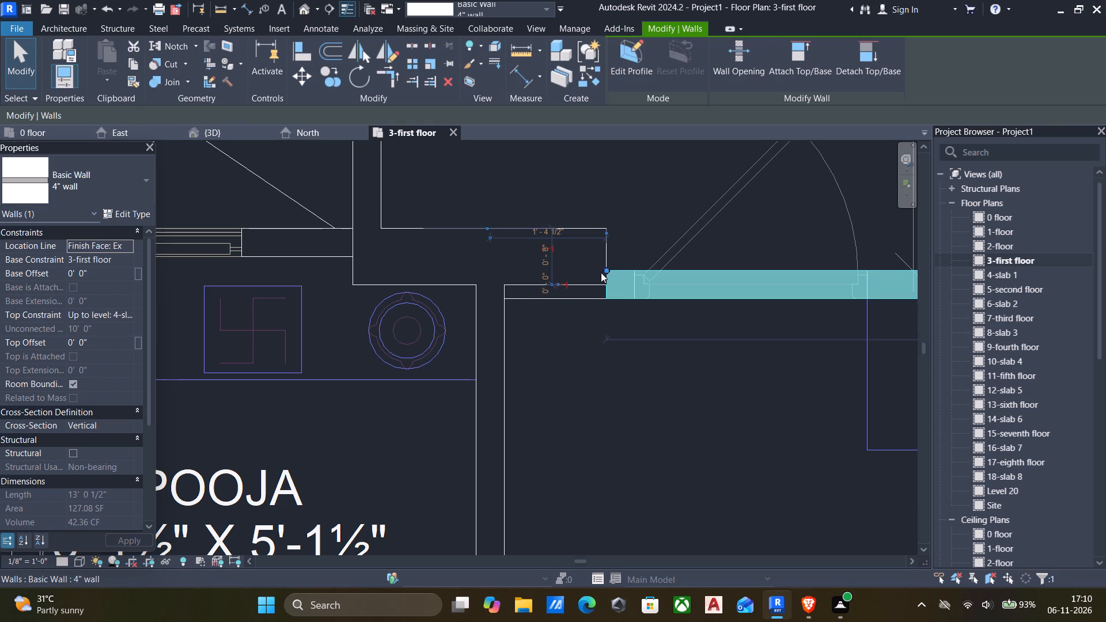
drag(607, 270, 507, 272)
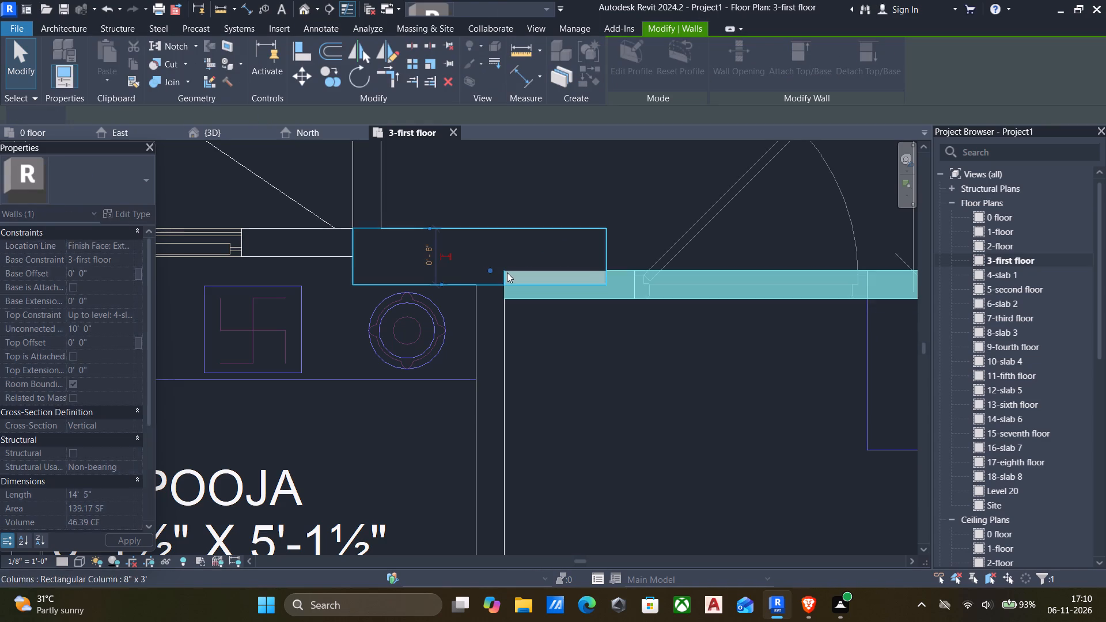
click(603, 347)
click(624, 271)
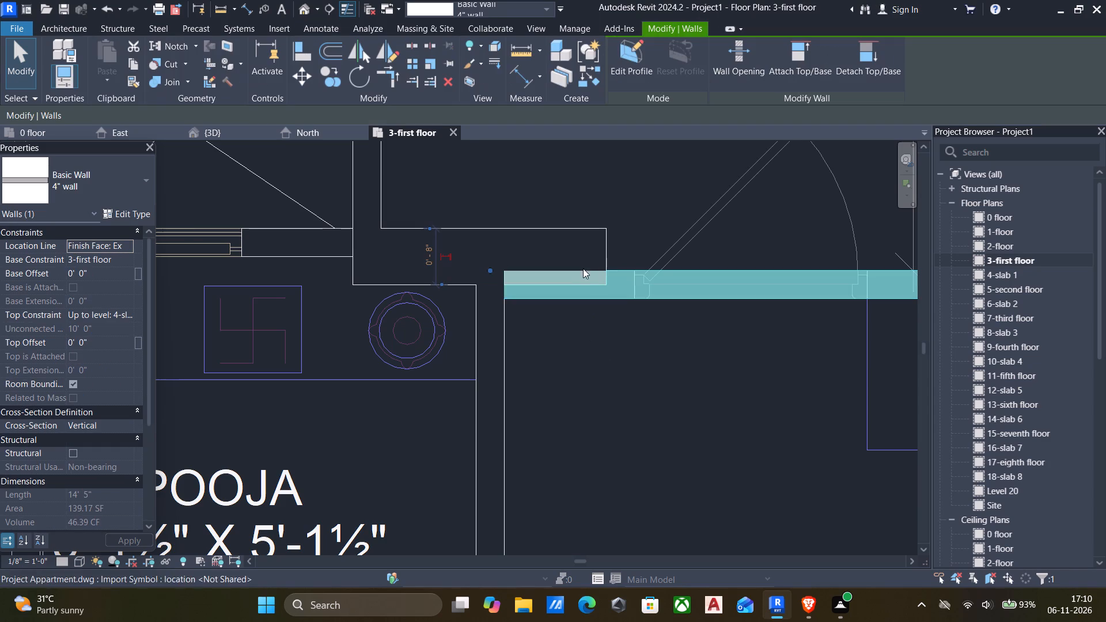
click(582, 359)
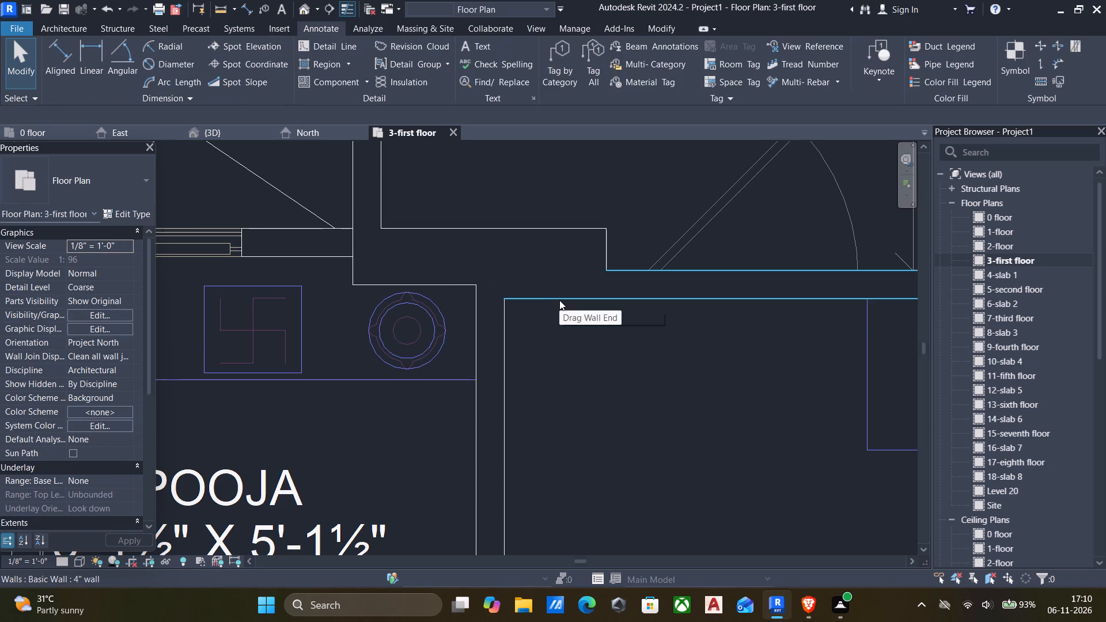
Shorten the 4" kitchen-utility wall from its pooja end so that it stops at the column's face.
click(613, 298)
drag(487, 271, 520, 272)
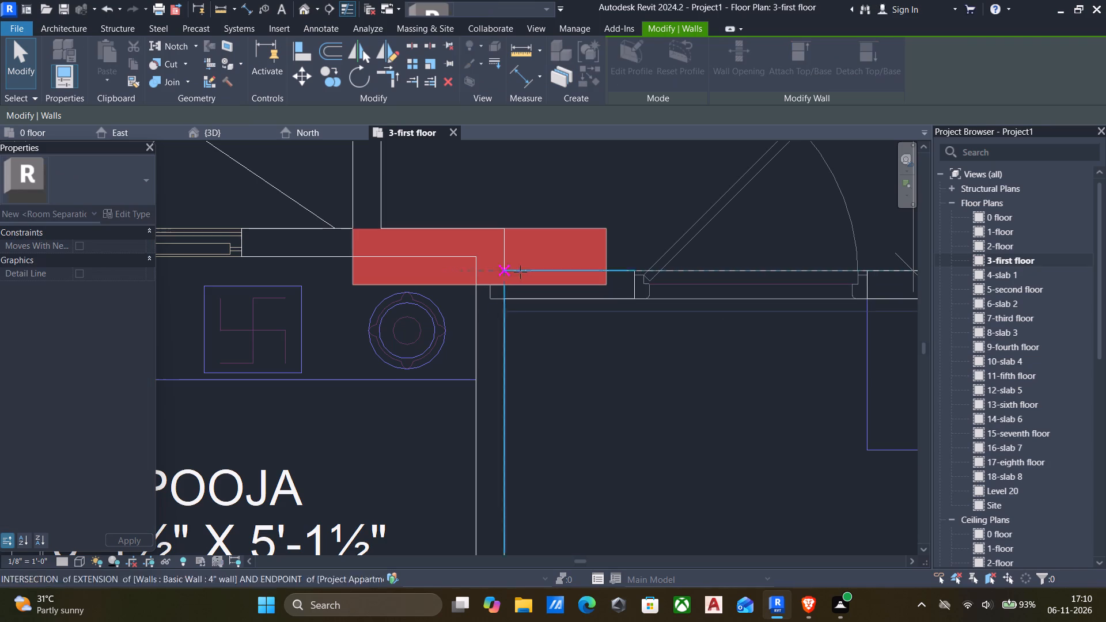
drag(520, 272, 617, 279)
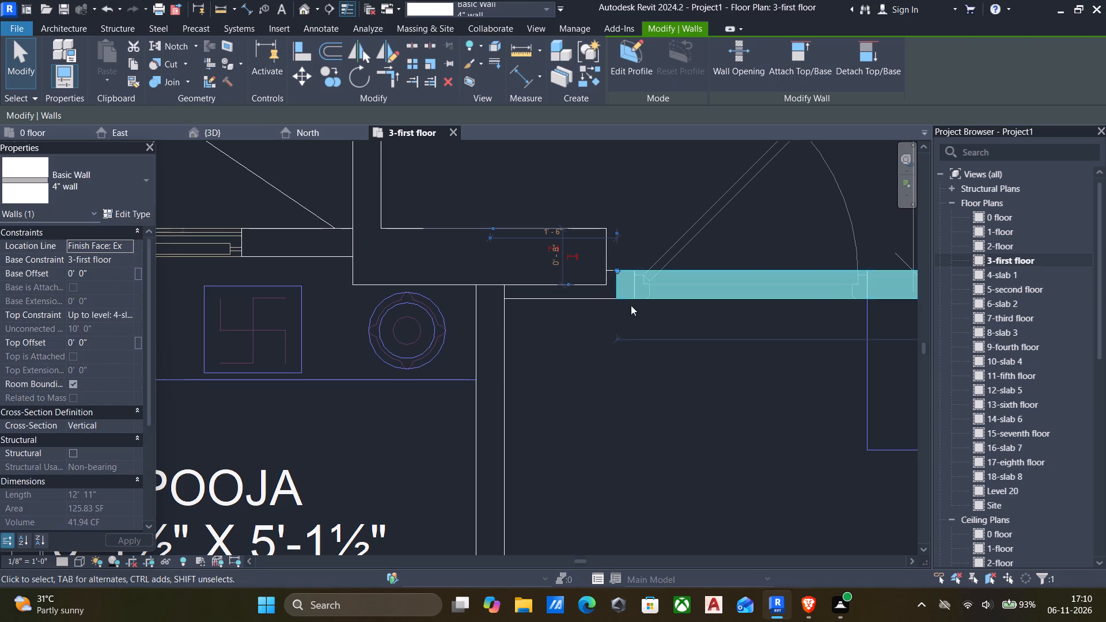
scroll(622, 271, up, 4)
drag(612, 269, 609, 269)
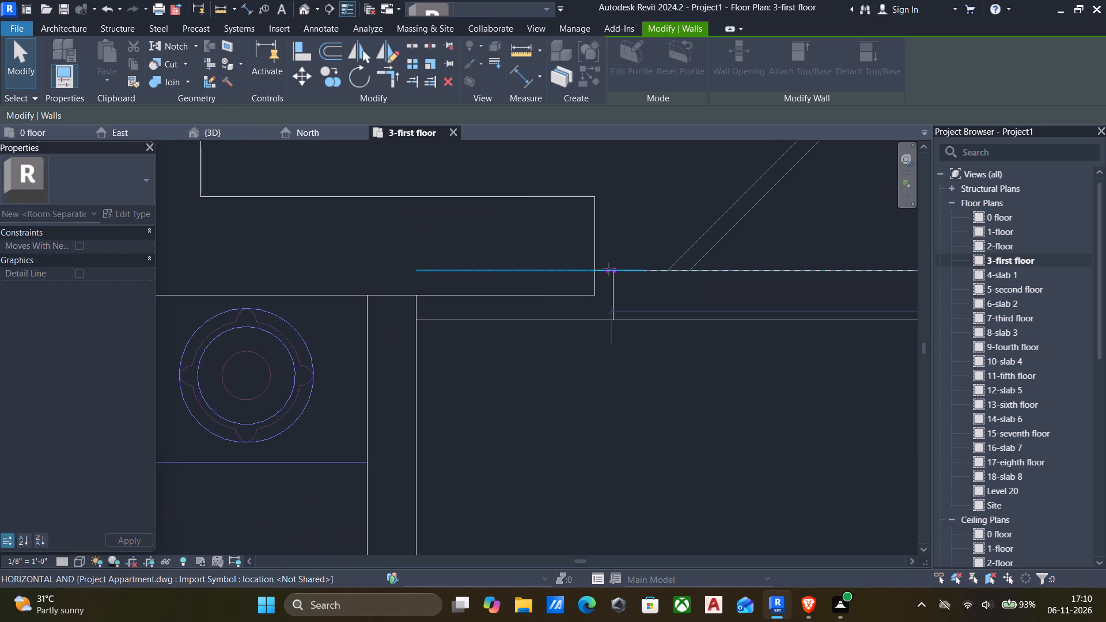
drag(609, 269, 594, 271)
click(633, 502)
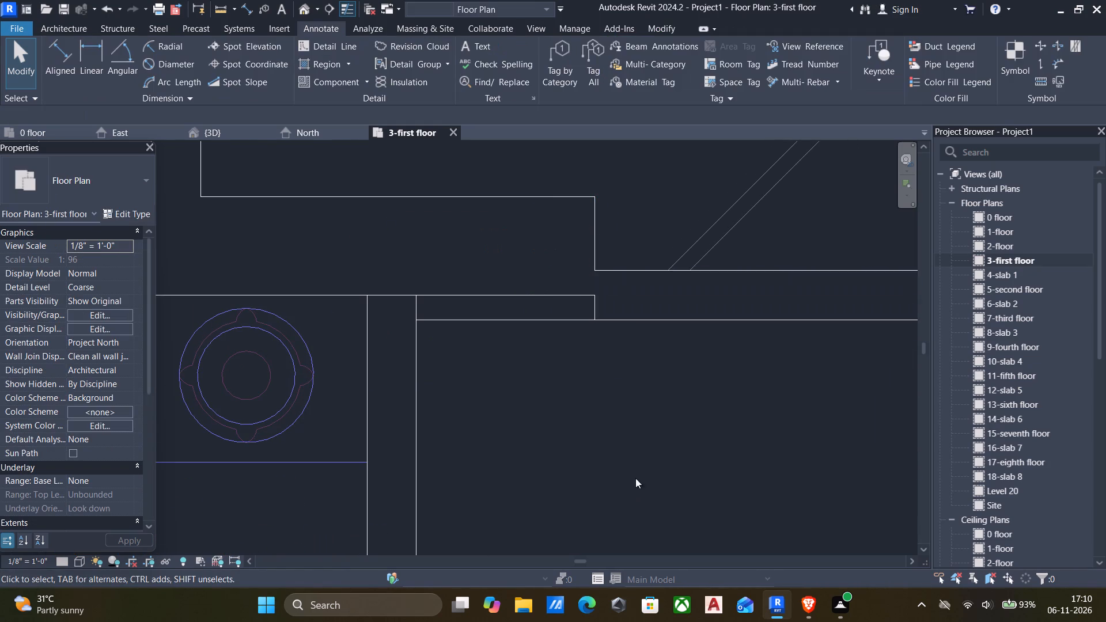
Examine the 4" kitchen-utility wall's end at the column in plan, and compare the same junction in the default 3D view.
scroll(632, 414, down, 5)
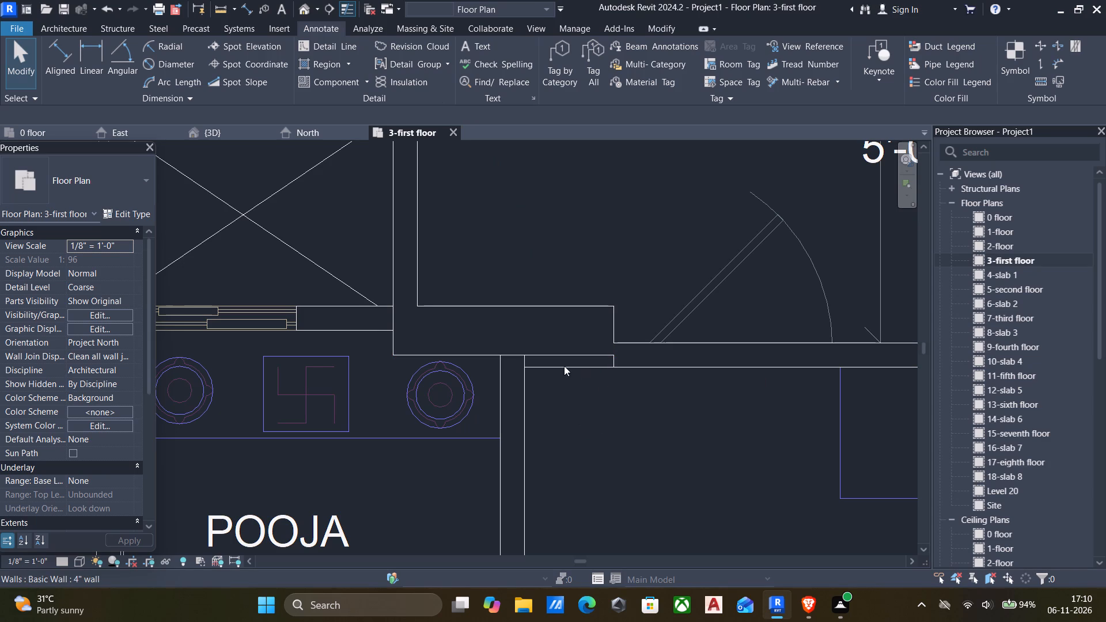
scroll(608, 358, up, 2)
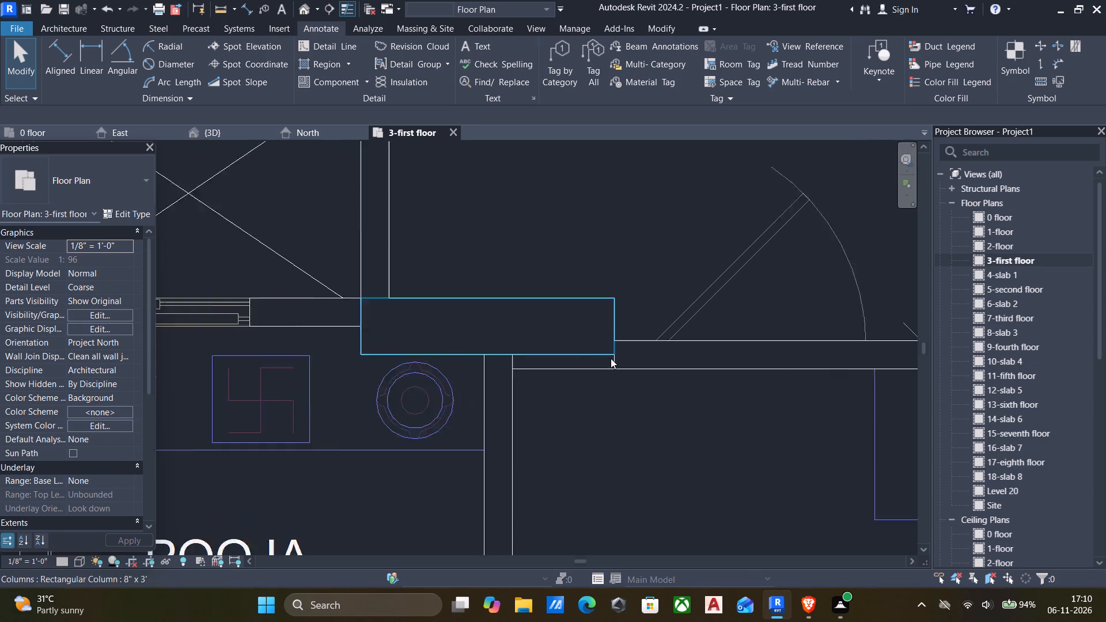
scroll(611, 358, up, 6)
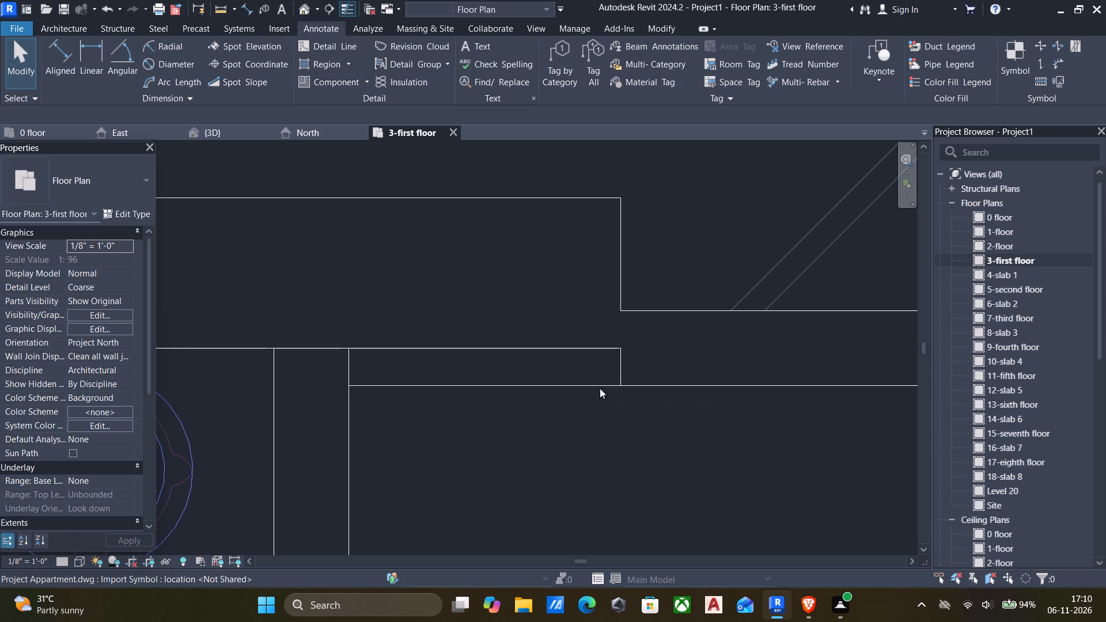
scroll(609, 388, down, 3)
scroll(607, 383, up, 3)
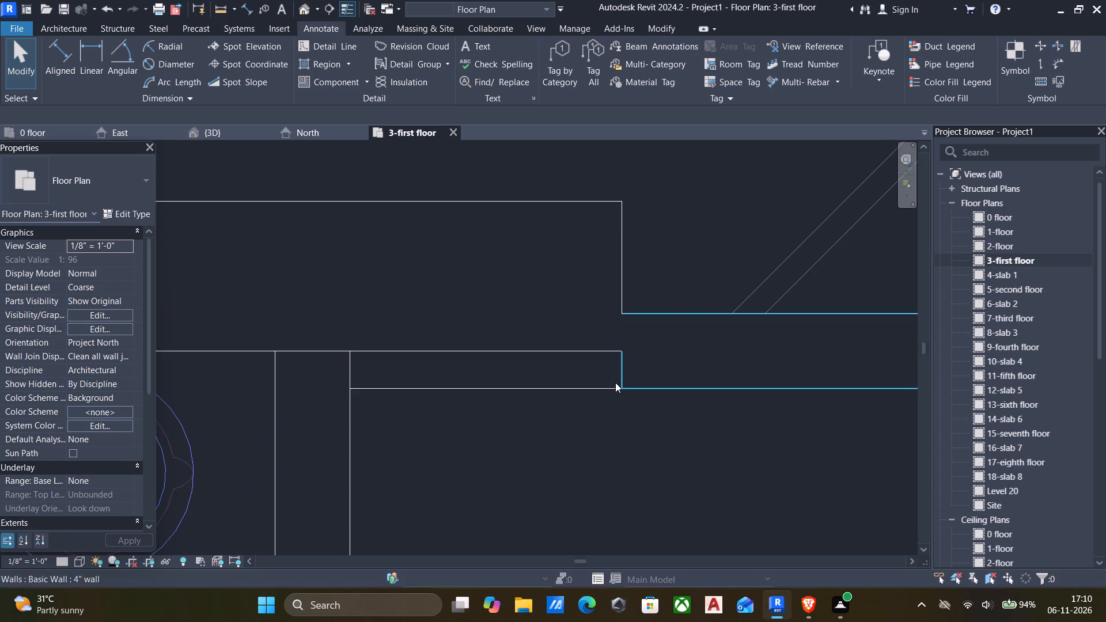
click(305, 6)
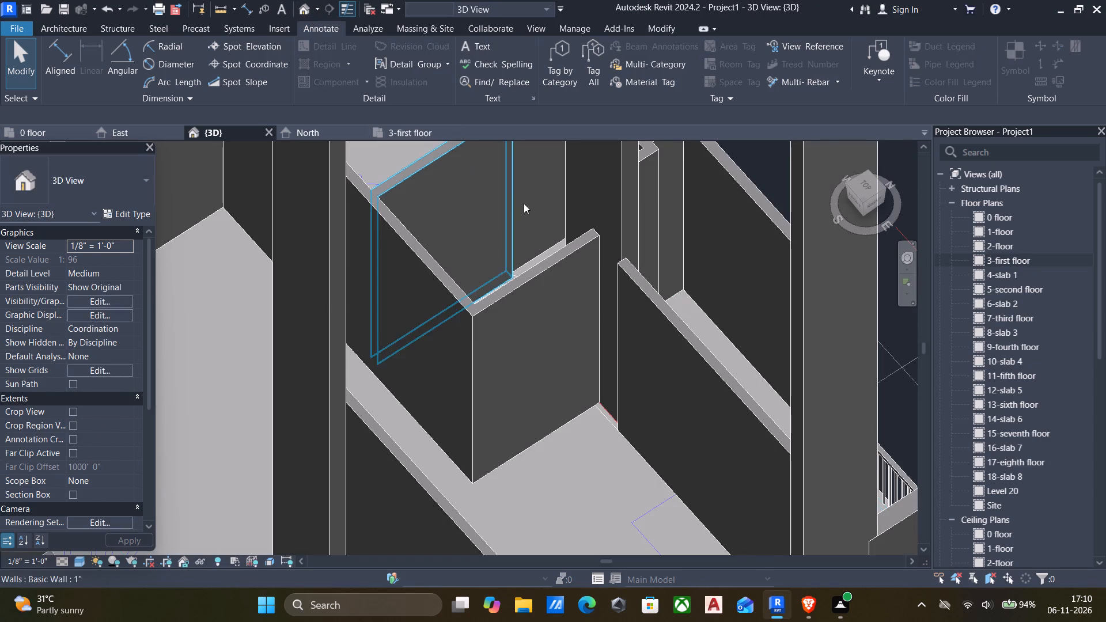
scroll(601, 310, up, 3)
scroll(601, 312, down, 6)
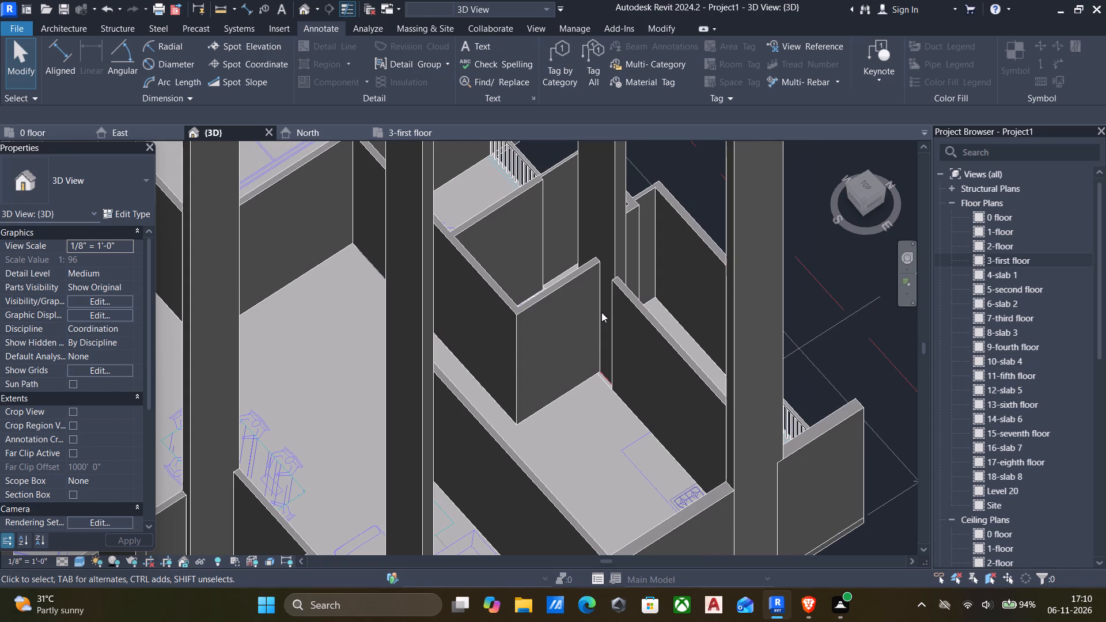
scroll(599, 276, down, 2)
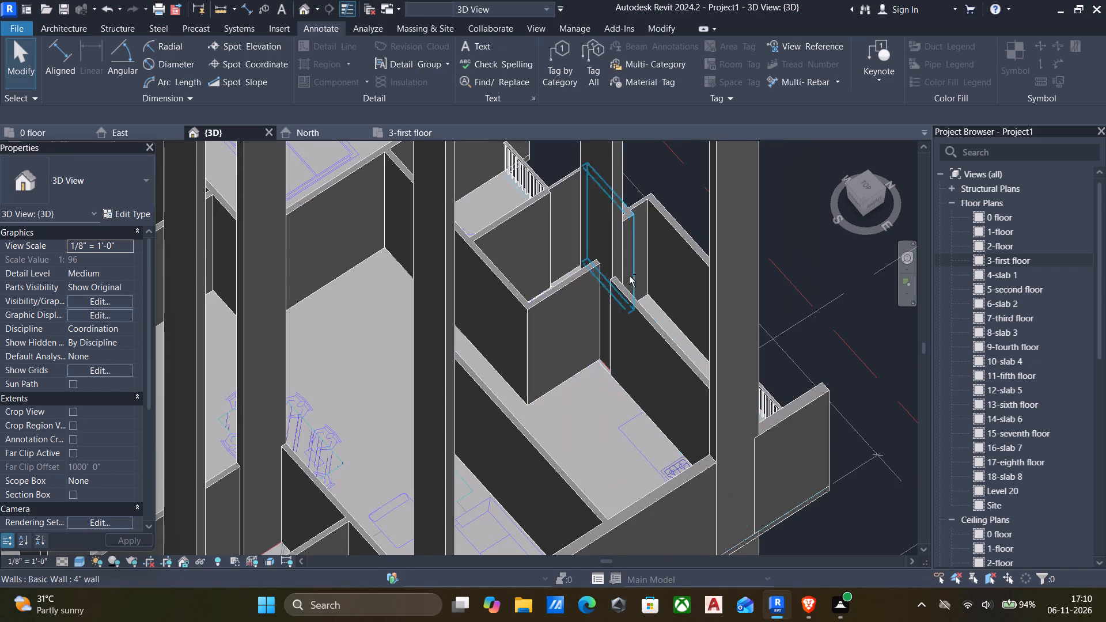
scroll(553, 277, down, 2)
shift+middle_drag(552, 277, 581, 296)
middle_drag(481, 269, 547, 319)
middle_drag(388, 254, 518, 308)
scroll(405, 241, up, 6)
scroll(509, 215, up, 4)
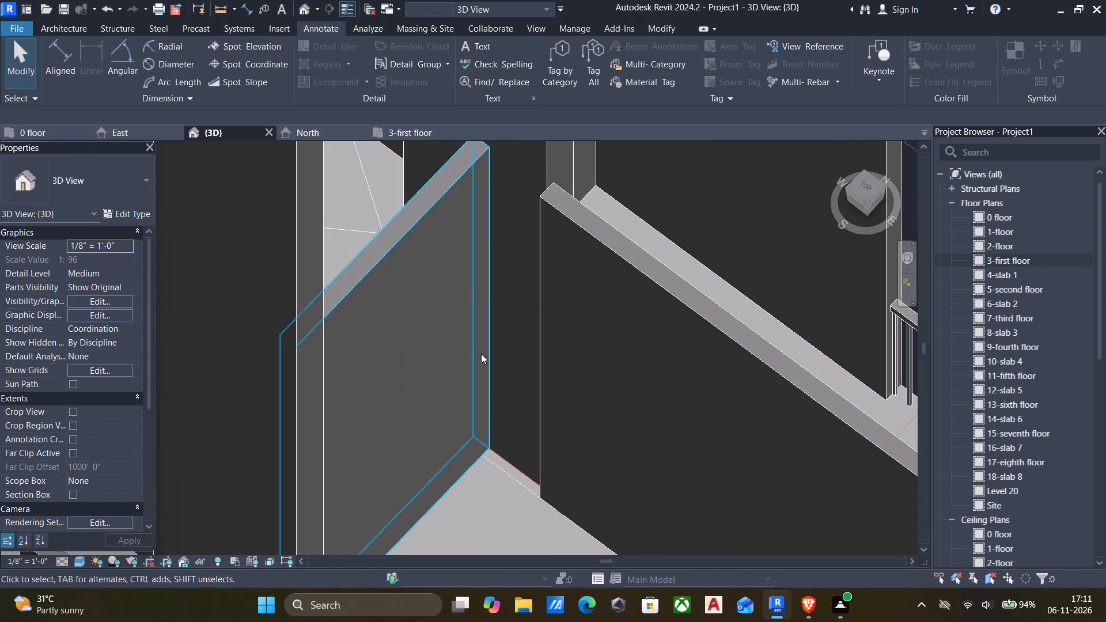
scroll(570, 279, down, 3)
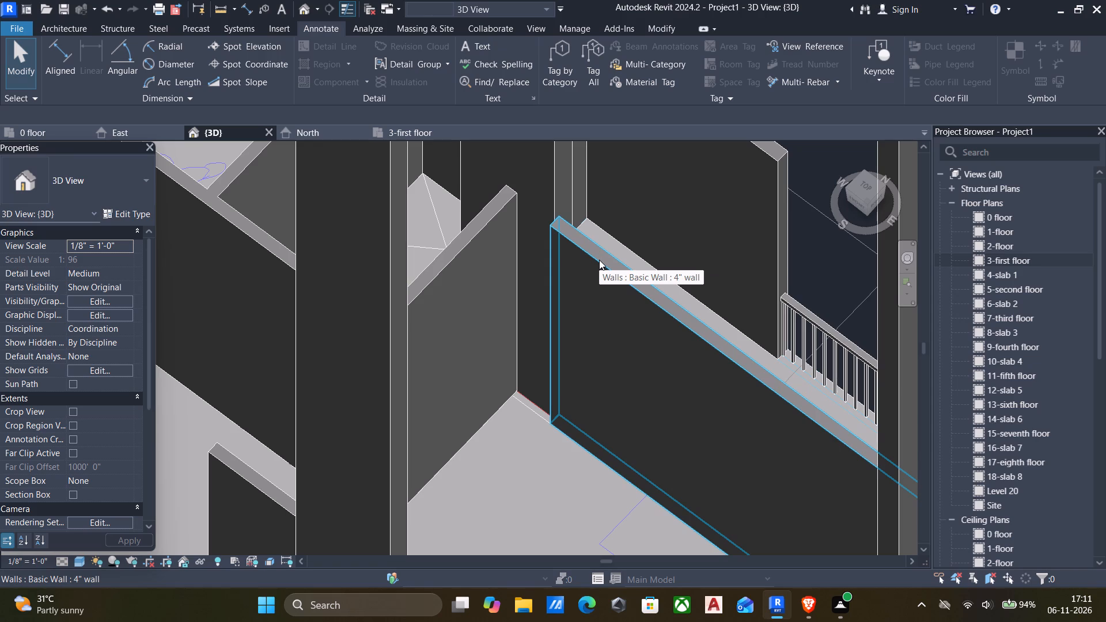
scroll(562, 240, up, 3)
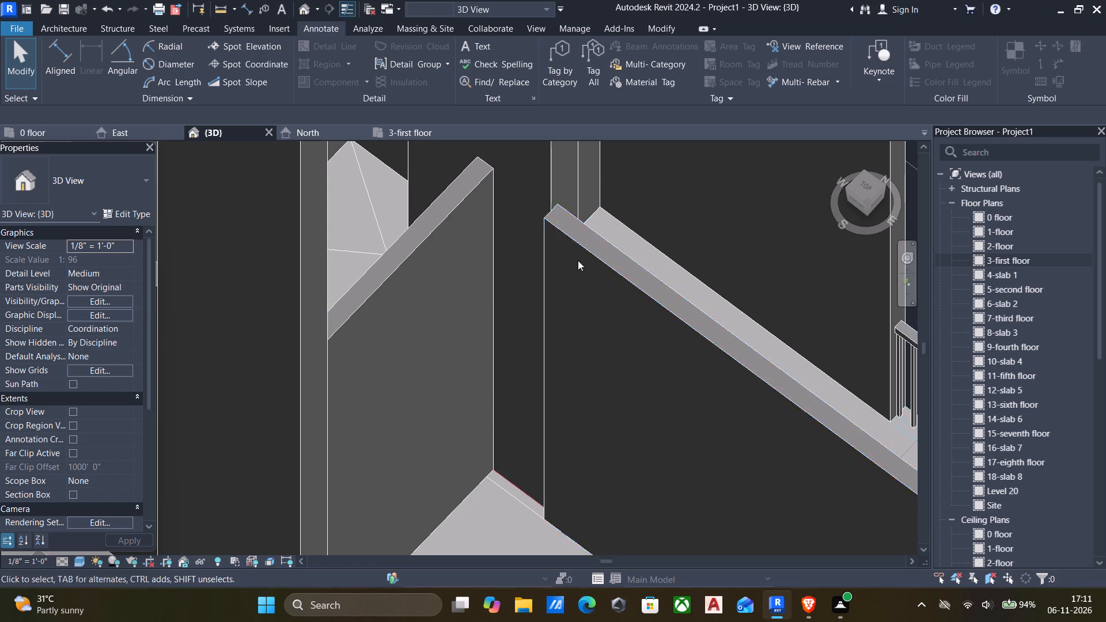
Examine the 4" kitchen-utility wall's end at the 8" x 3' column and the surrounding first-floor walls in the 3D view.
right_drag(971, 287, 968, 293)
click(434, 370)
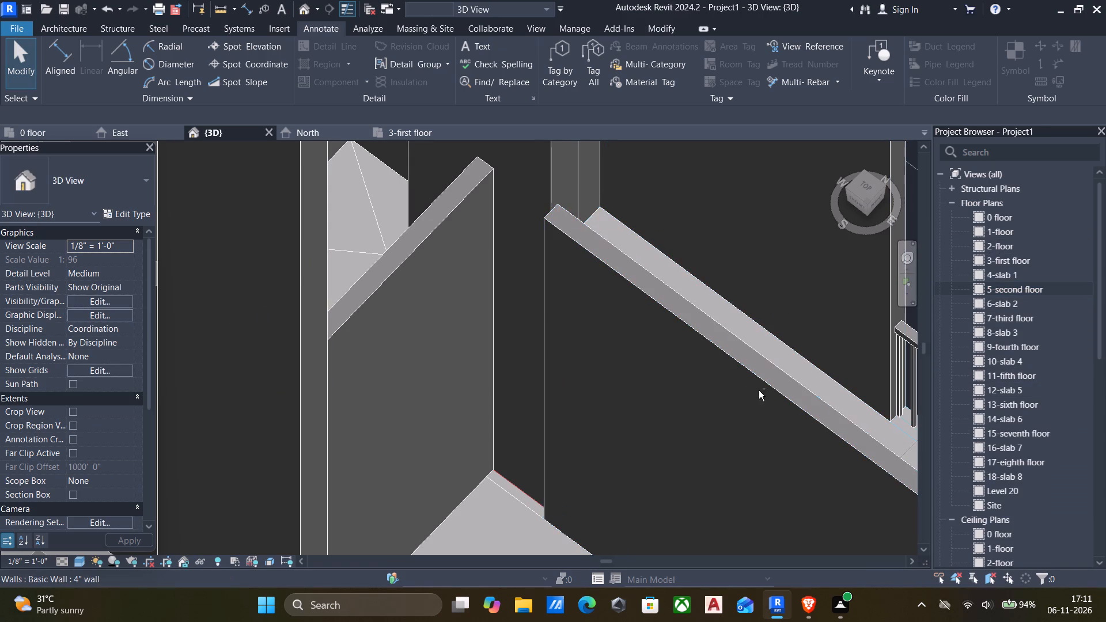
shift+middle_drag(680, 362, 703, 400)
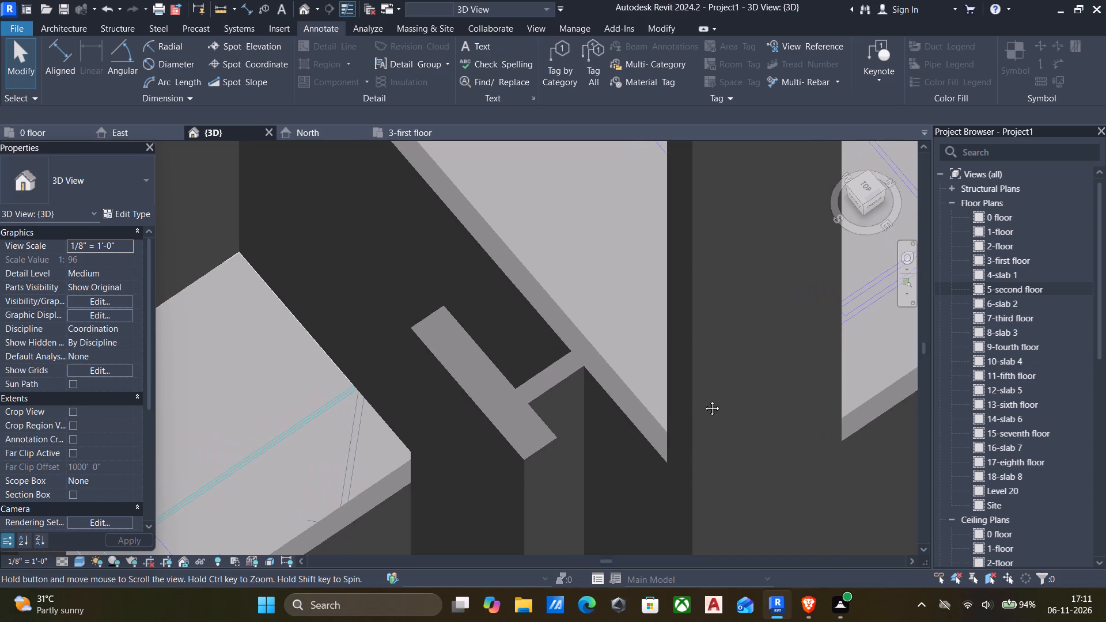
shift+middle_drag(703, 400, 478, 439)
shift+scroll(528, 426, down, 1)
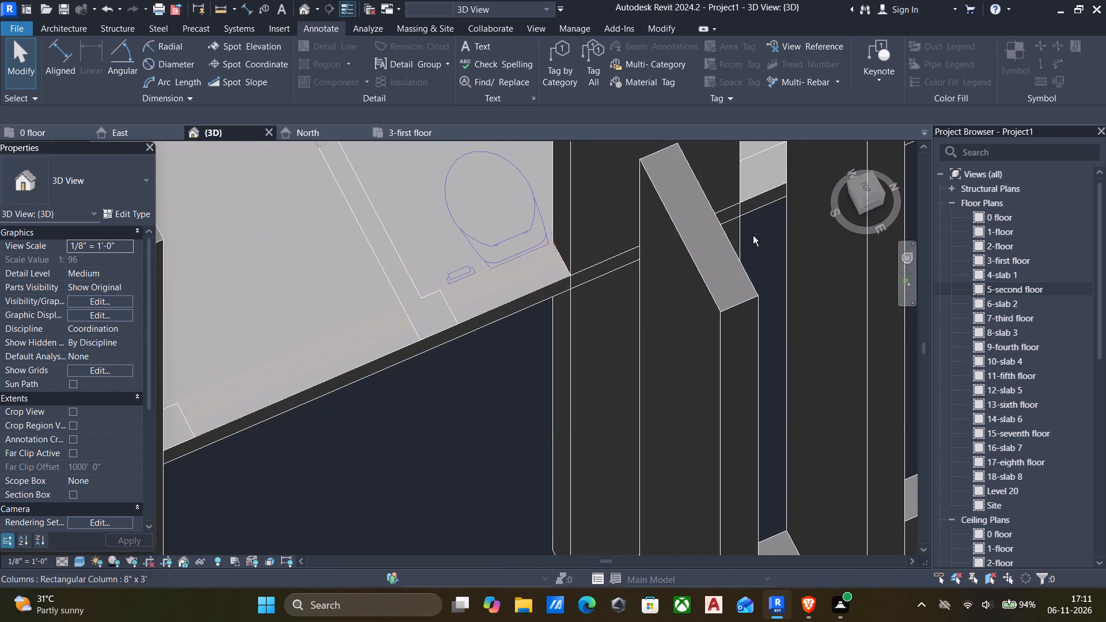
shift+scroll(690, 296, down, 7)
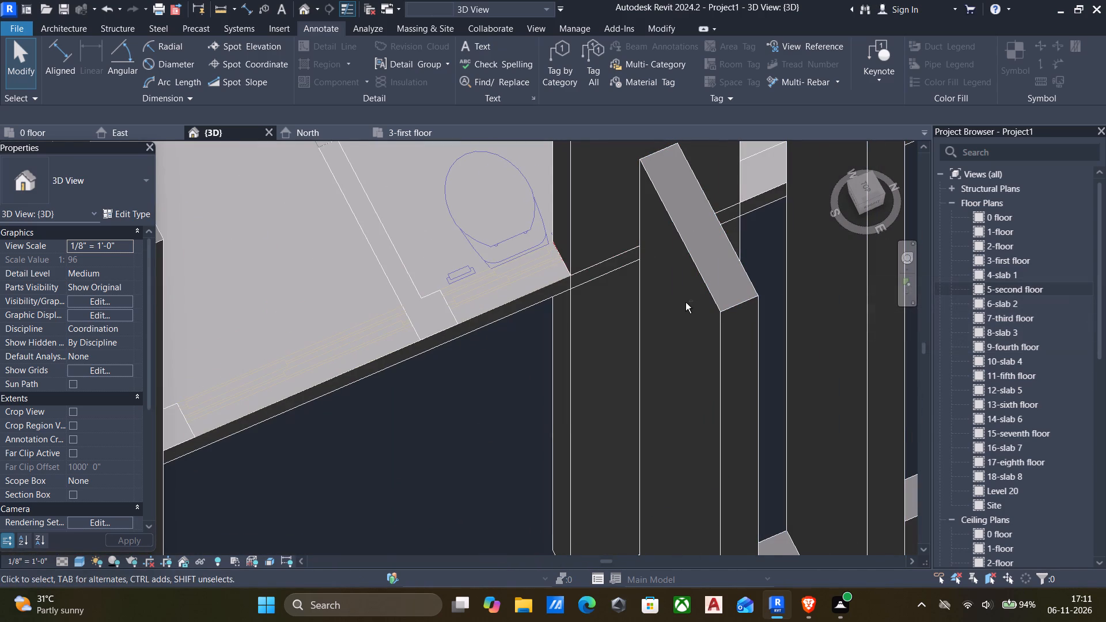
shift+scroll(685, 302, down, 8)
scroll(525, 307, down, 5)
scroll(695, 336, down, 5)
middle_drag(699, 344, 493, 294)
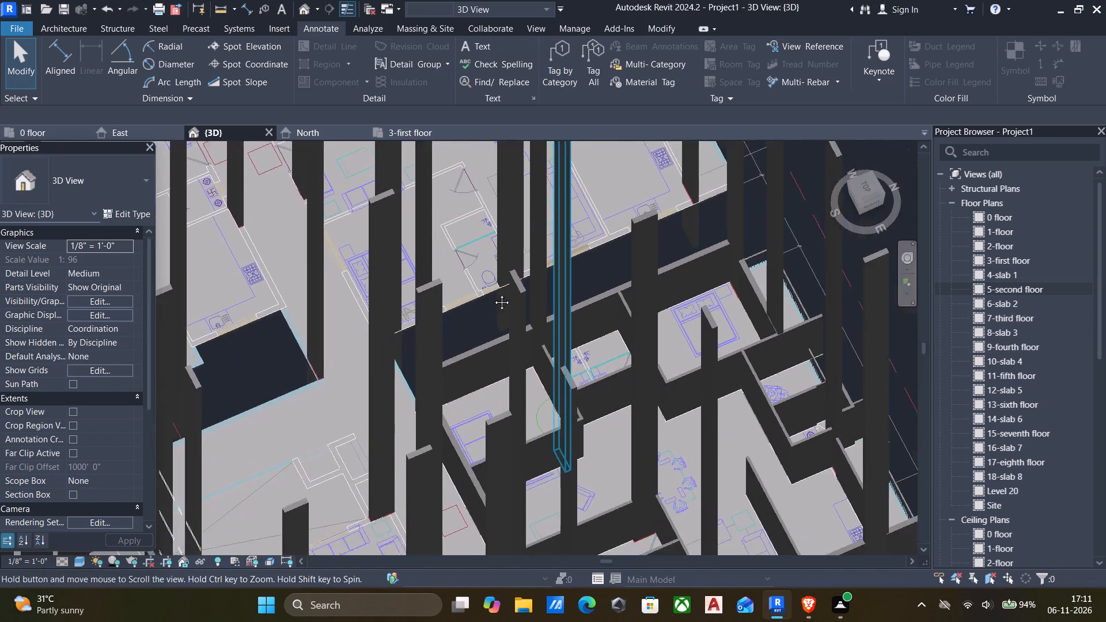
middle_drag(493, 294, 396, 279)
scroll(622, 277, up, 5)
scroll(702, 464, down, 6)
scroll(721, 502, up, 6)
scroll(720, 505, down, 4)
middle_drag(713, 493, 680, 447)
scroll(678, 446, up, 5)
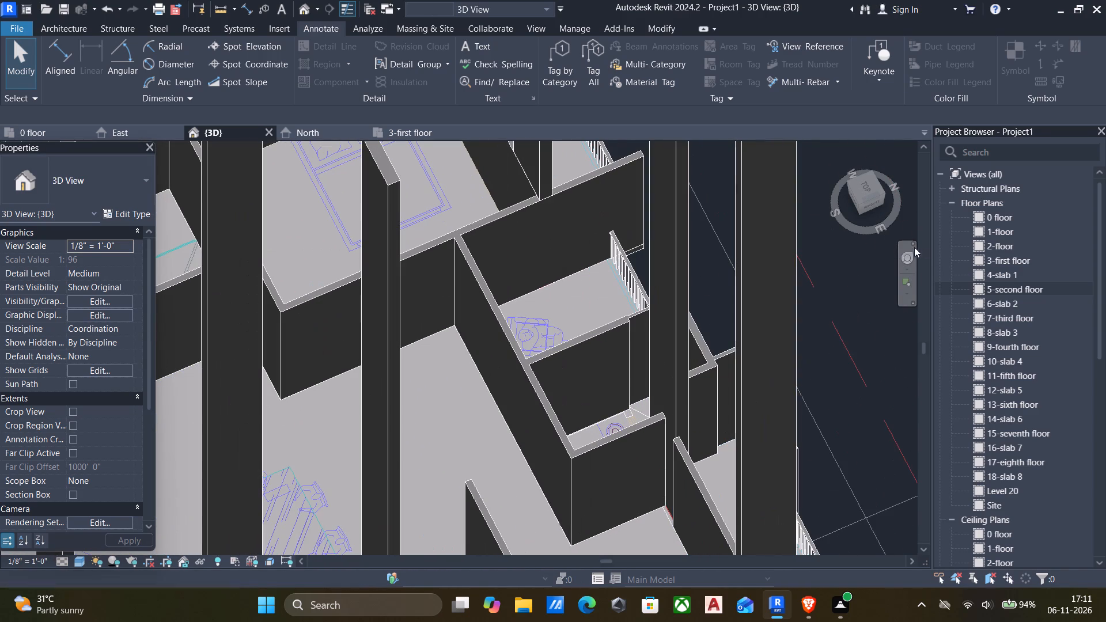
Inspect the wall and column junctions between the kitchen, utility and pooja from several angles with the navigation wheel.
click(910, 251)
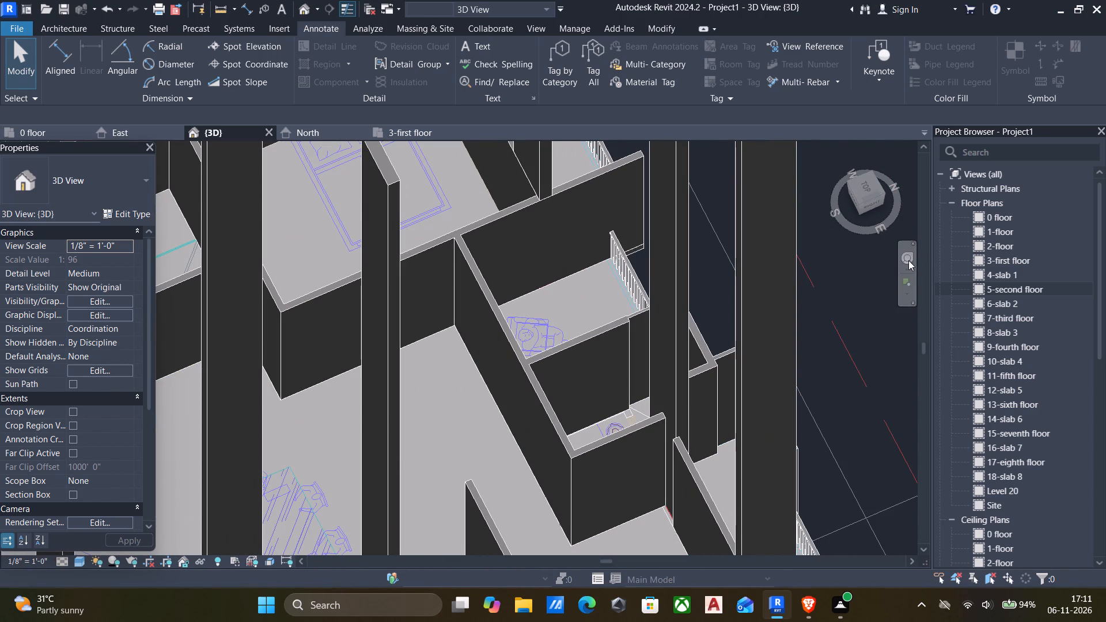
click(908, 260)
drag(703, 334, 713, 348)
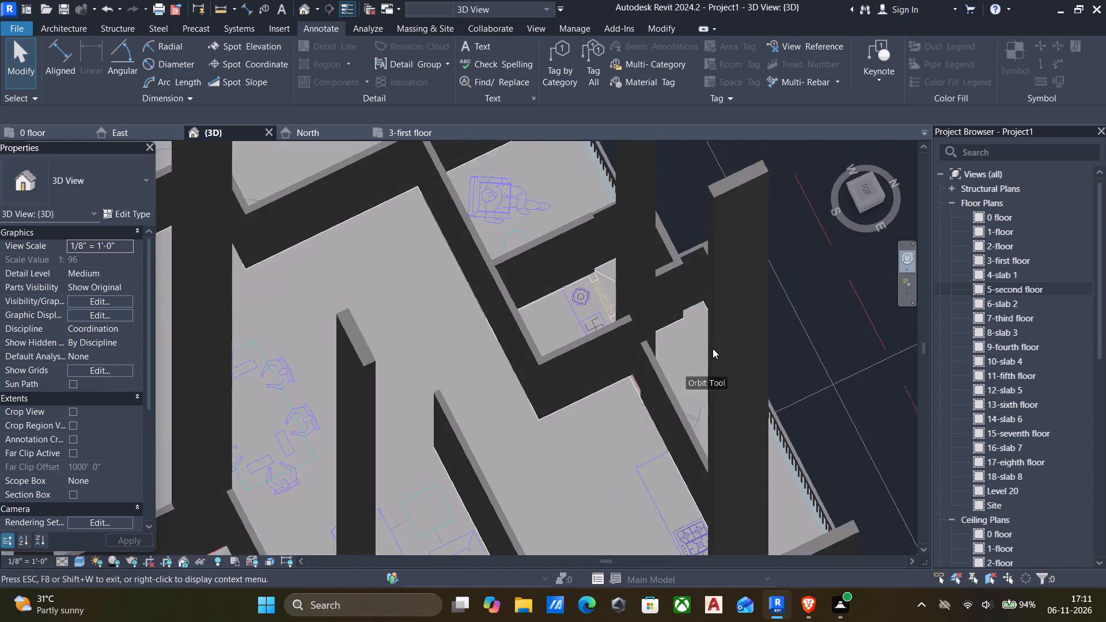
drag(713, 348, 658, 337)
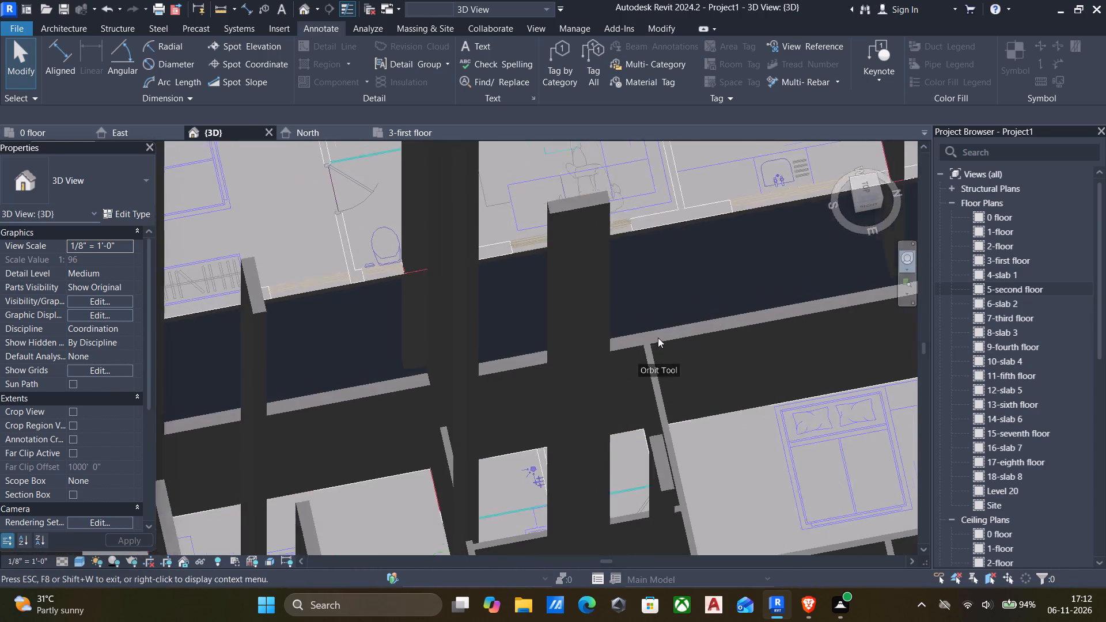
drag(658, 337, 704, 347)
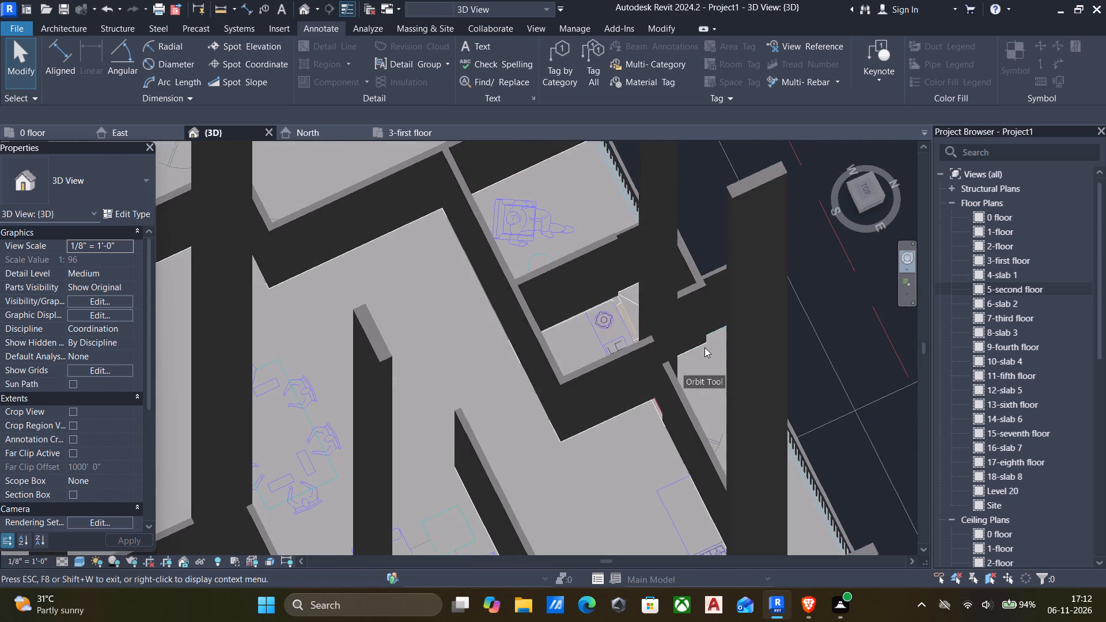
drag(704, 347, 722, 328)
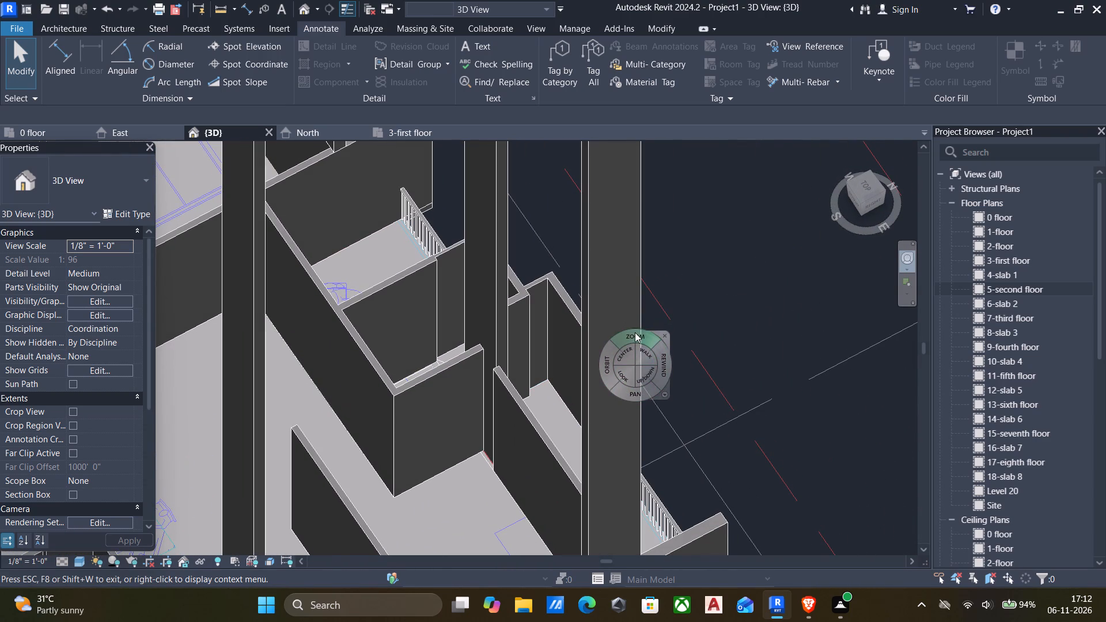
drag(635, 332, 635, 322)
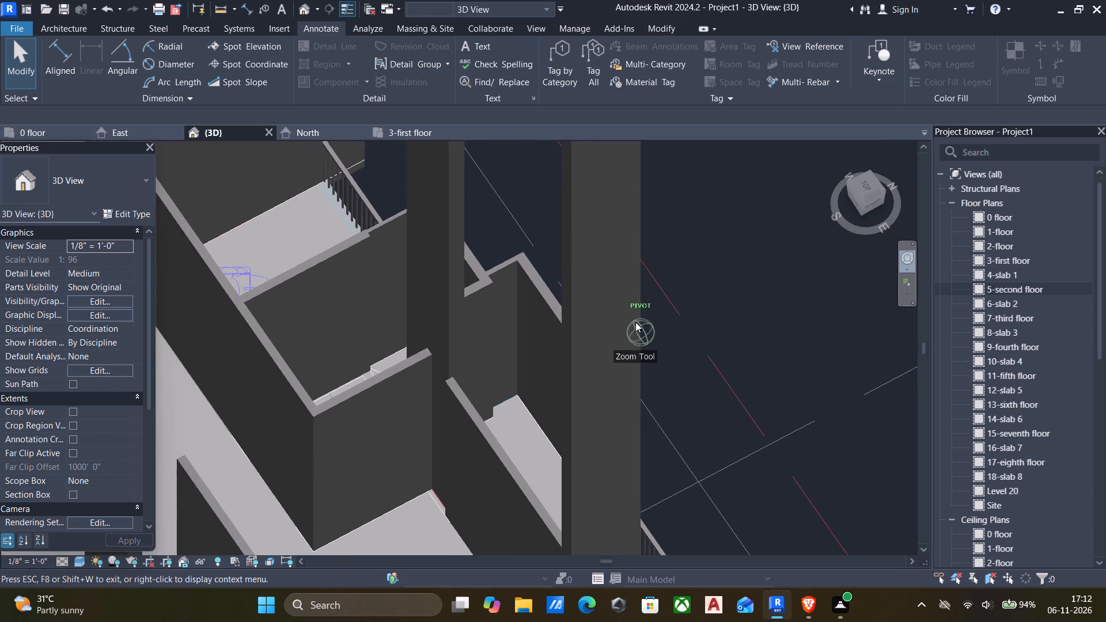
drag(635, 322, 656, 304)
scroll(449, 435, down, 2)
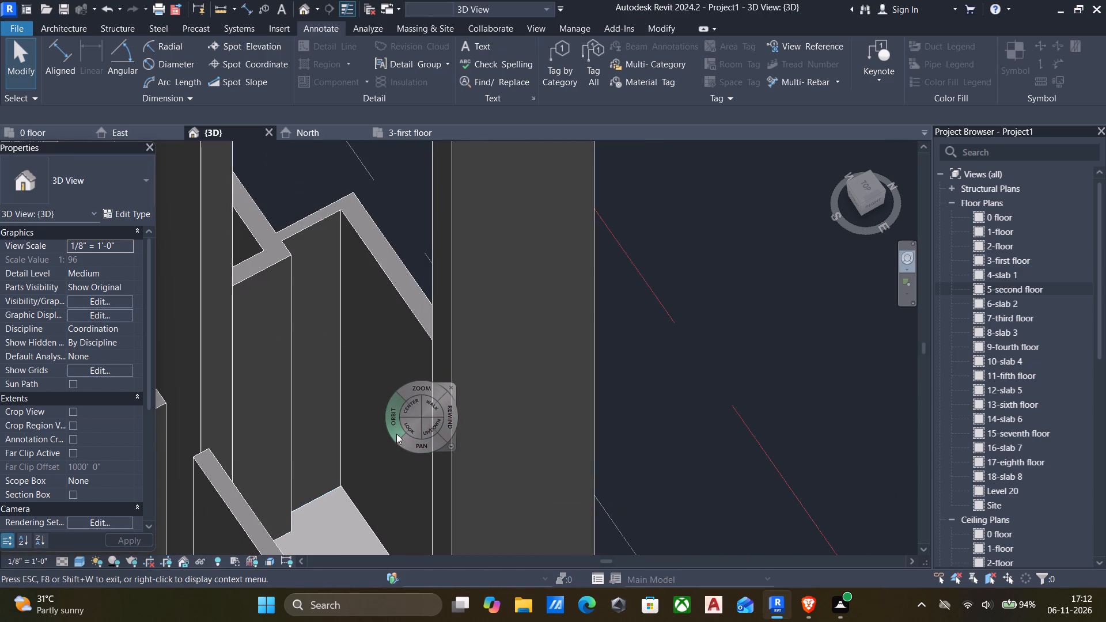
click(407, 438)
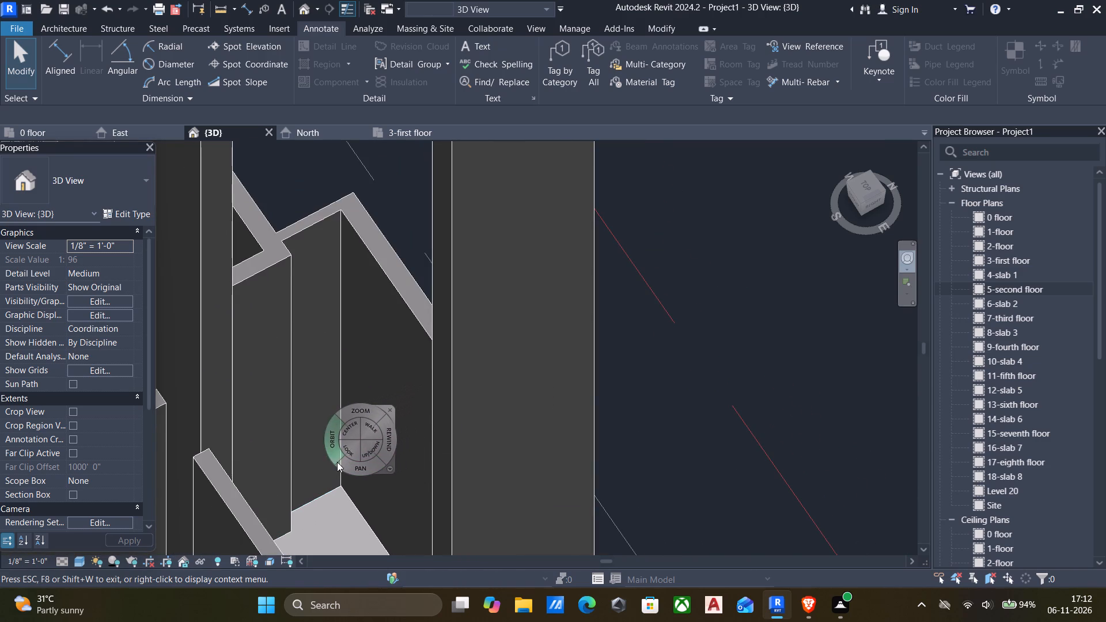
drag(344, 462, 647, 262)
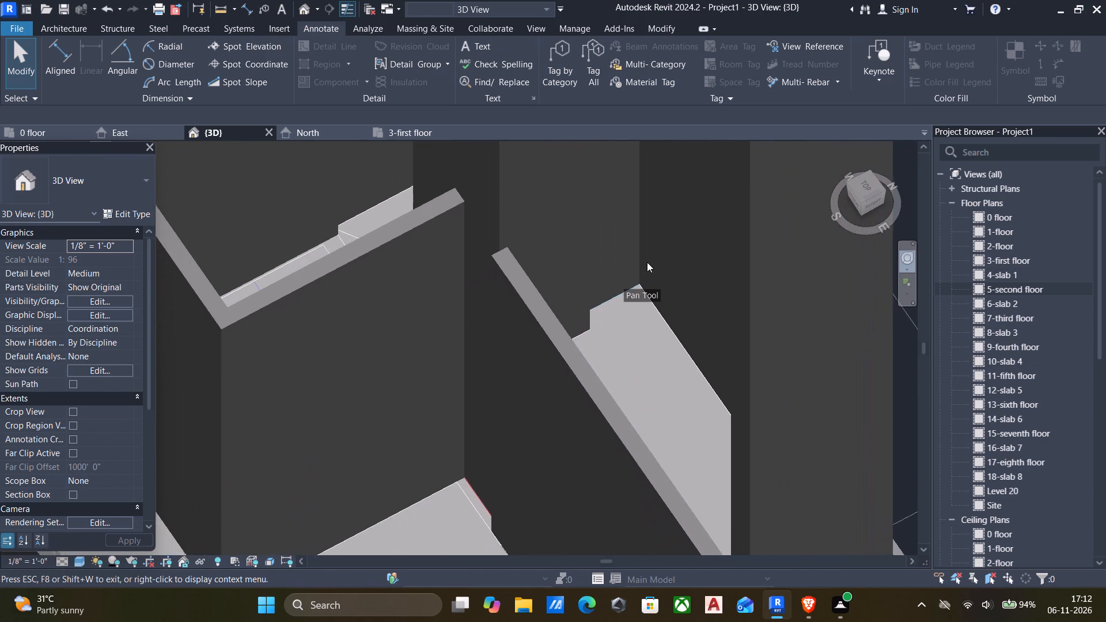
drag(647, 262, 709, 275)
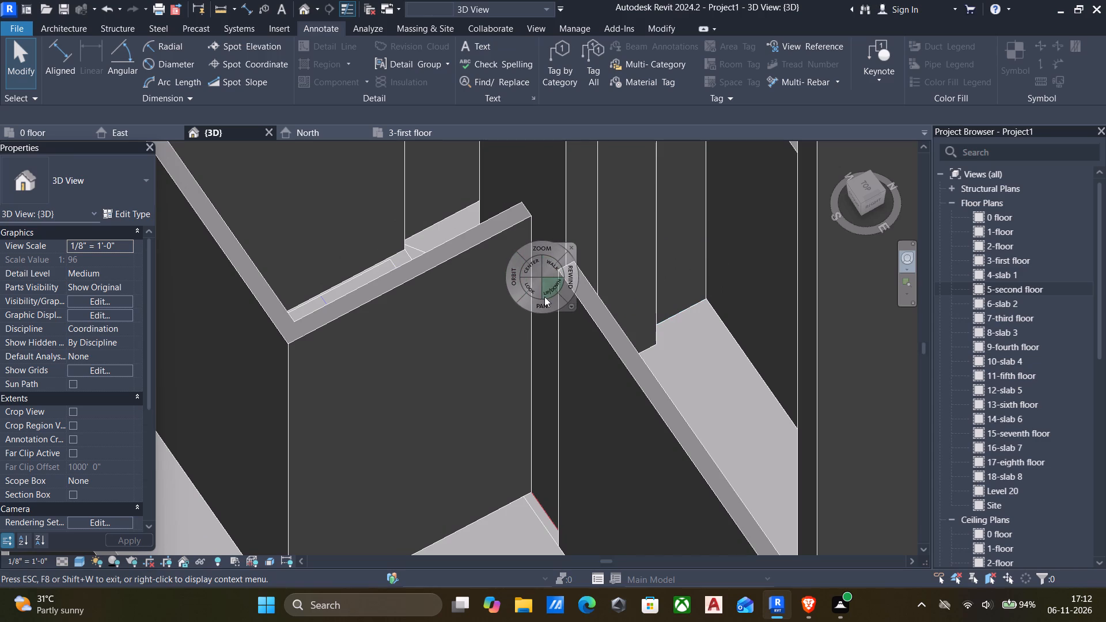
drag(512, 279, 558, 312)
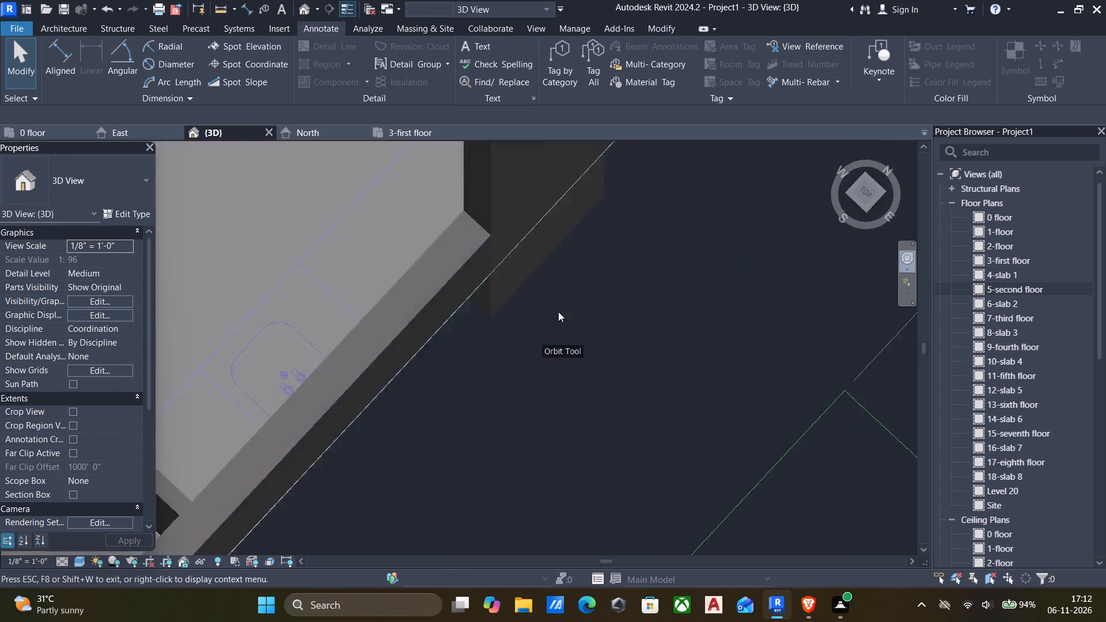
drag(558, 312, 506, 230)
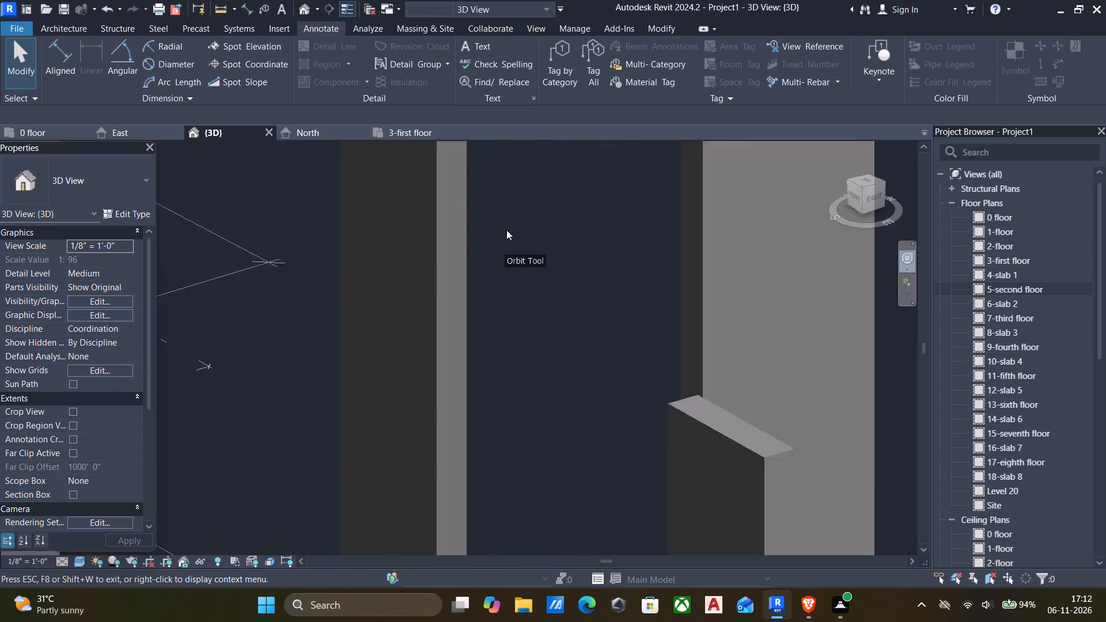
drag(506, 230, 528, 304)
scroll(529, 272, down, 2)
scroll(524, 328, down, 4)
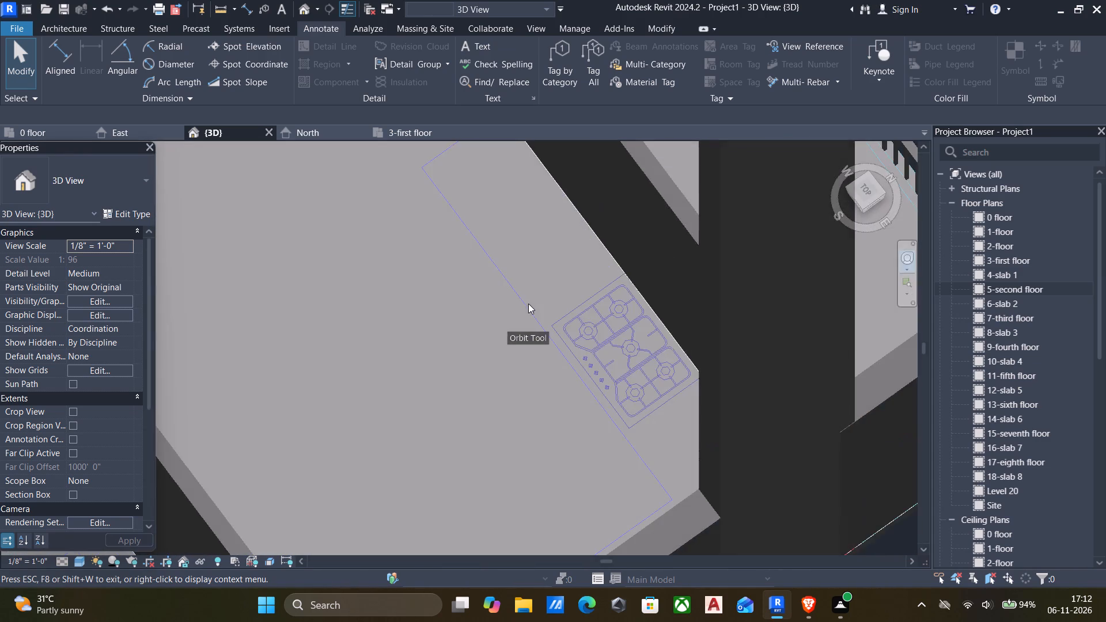
drag(528, 304, 510, 270)
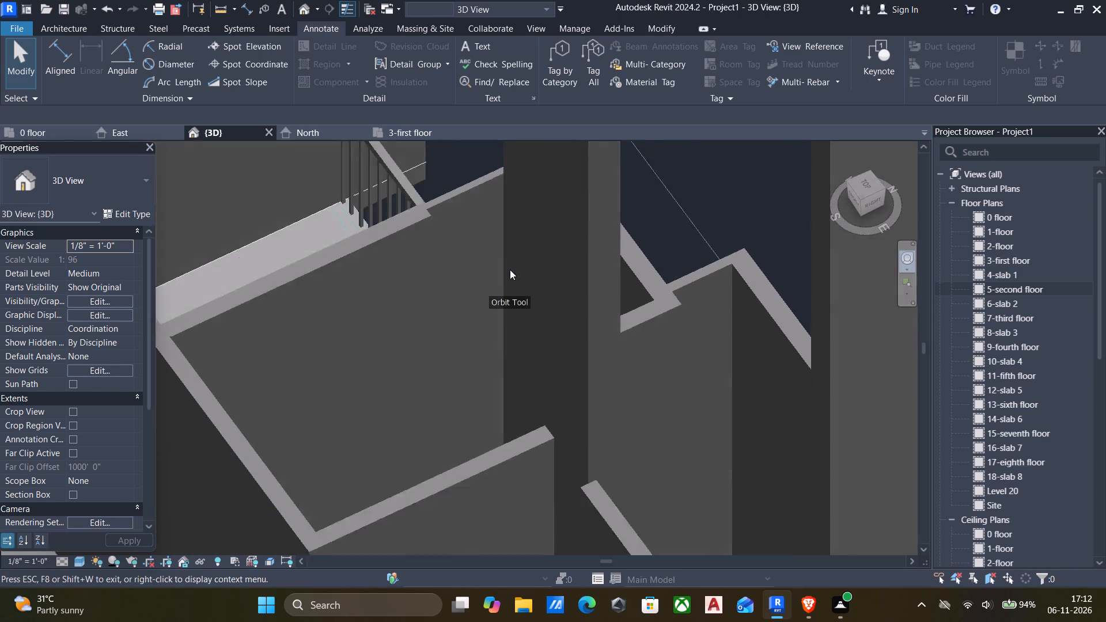
drag(510, 270, 518, 276)
scroll(518, 278, down, 6)
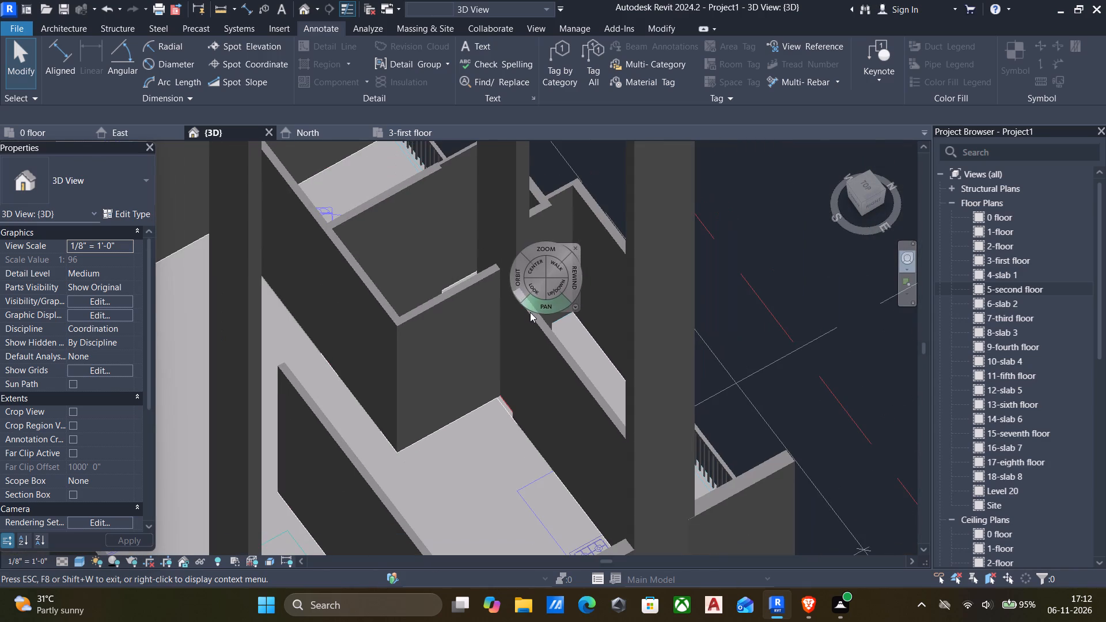
scroll(551, 329, down, 3)
shift+scroll(551, 330, down, 1)
shift+middle_drag(513, 339, 501, 339)
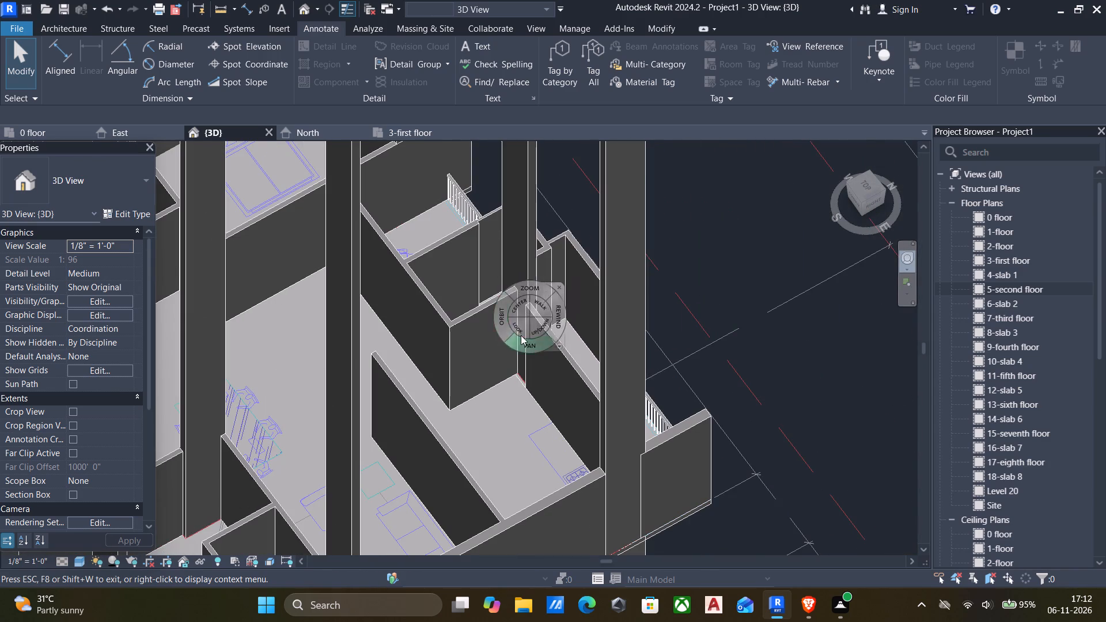
click(820, 230)
Review the apartment's first-floor walls, columns and balcony handrails from all around the building in 3D.
scroll(797, 274, down, 3)
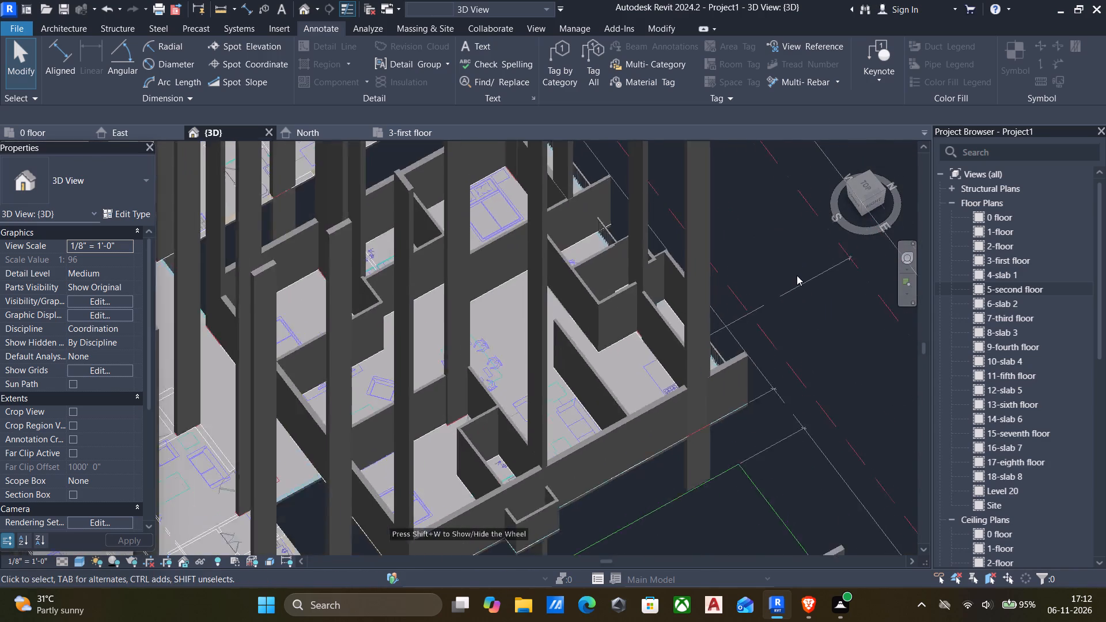
scroll(797, 275, down, 2)
shift+middle_drag(771, 280, 567, 274)
middle_drag(647, 325, 584, 174)
middle_drag(702, 316, 698, 305)
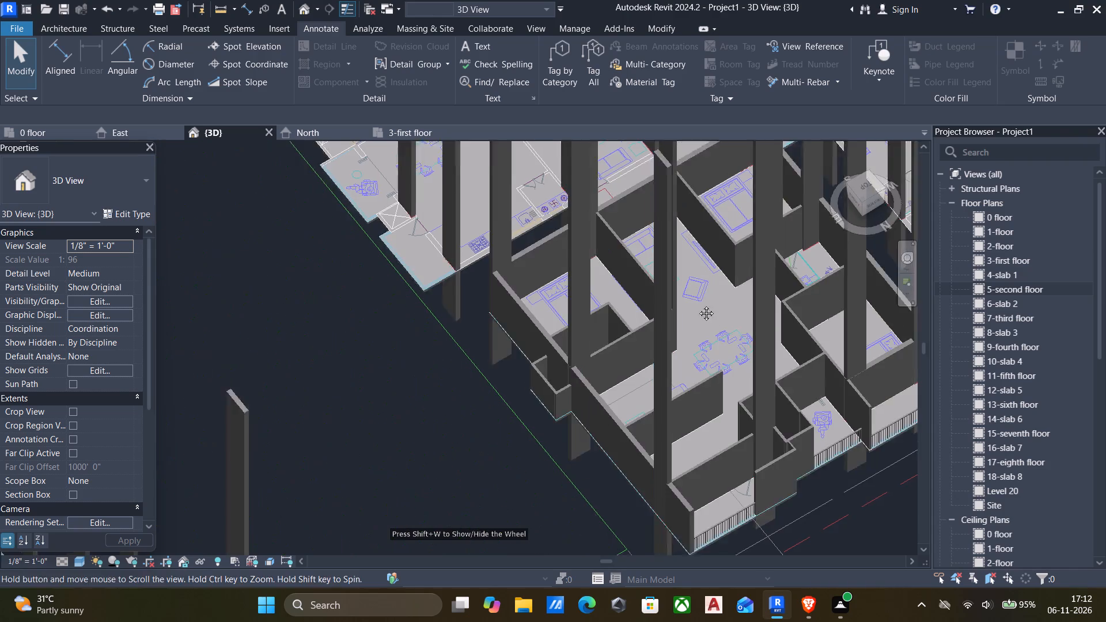
middle_drag(698, 305, 656, 249)
scroll(716, 314, up, 6)
scroll(724, 389, down, 6)
middle_drag(718, 351, 696, 284)
scroll(718, 333, up, 6)
scroll(652, 349, down, 2)
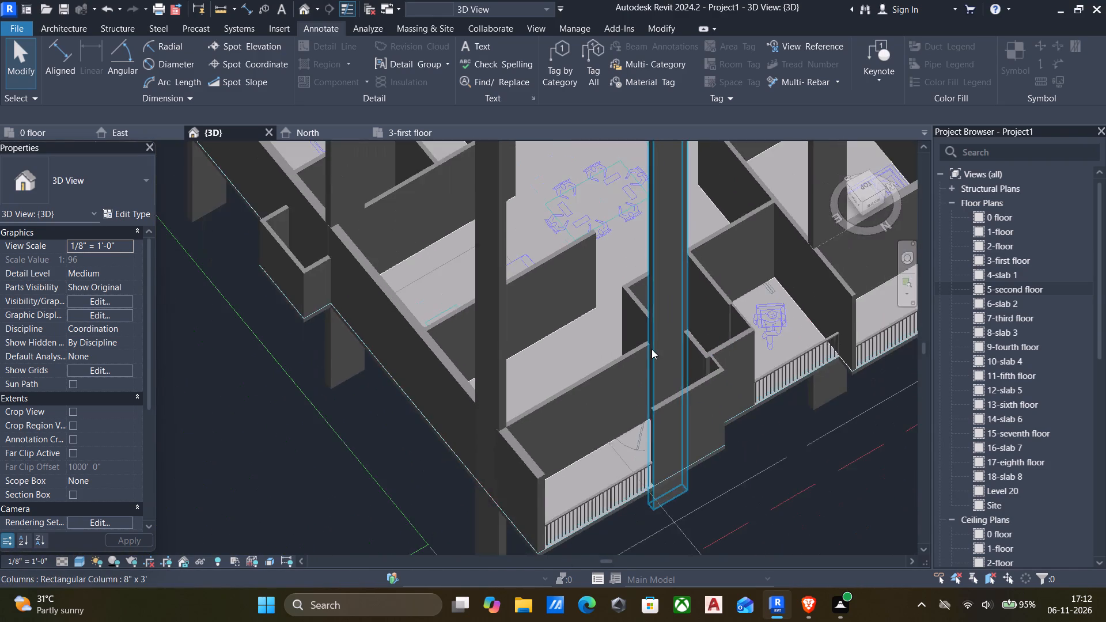
scroll(654, 339, up, 4)
scroll(652, 339, down, 3)
shift+middle_drag(652, 341, 728, 325)
scroll(543, 279, down, 1)
middle_drag(540, 279, 601, 422)
shift+middle_drag(560, 279, 592, 275)
shift+middle_drag(642, 192, 667, 186)
middle_drag(518, 207, 618, 351)
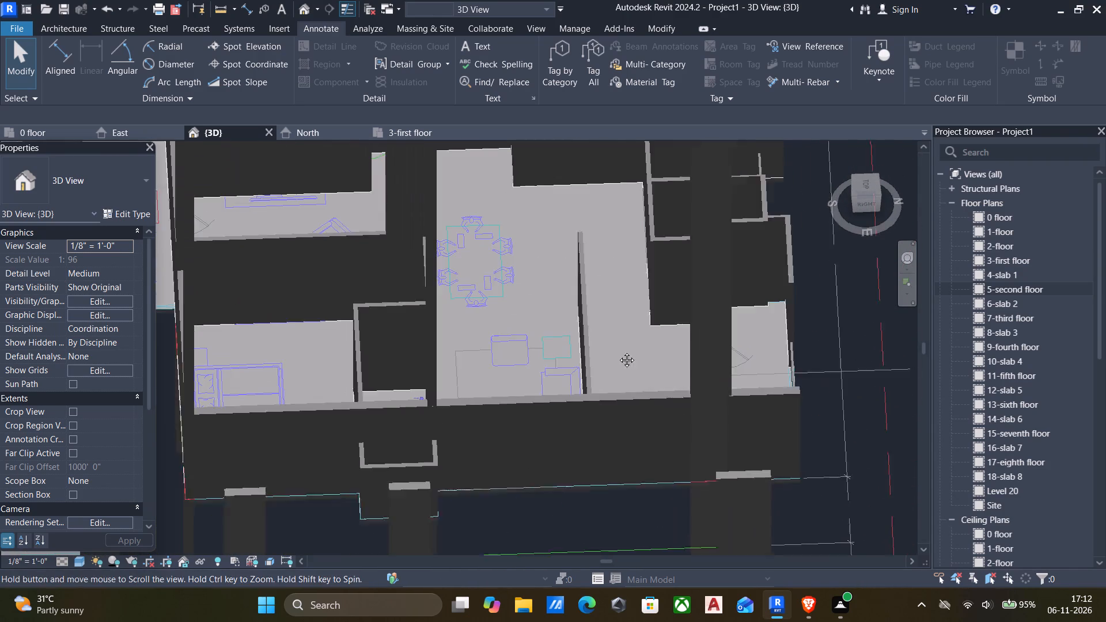
middle_drag(618, 351, 622, 365)
shift+middle_drag(538, 259, 652, 238)
middle_drag(405, 240, 543, 278)
middle_drag(507, 289, 642, 226)
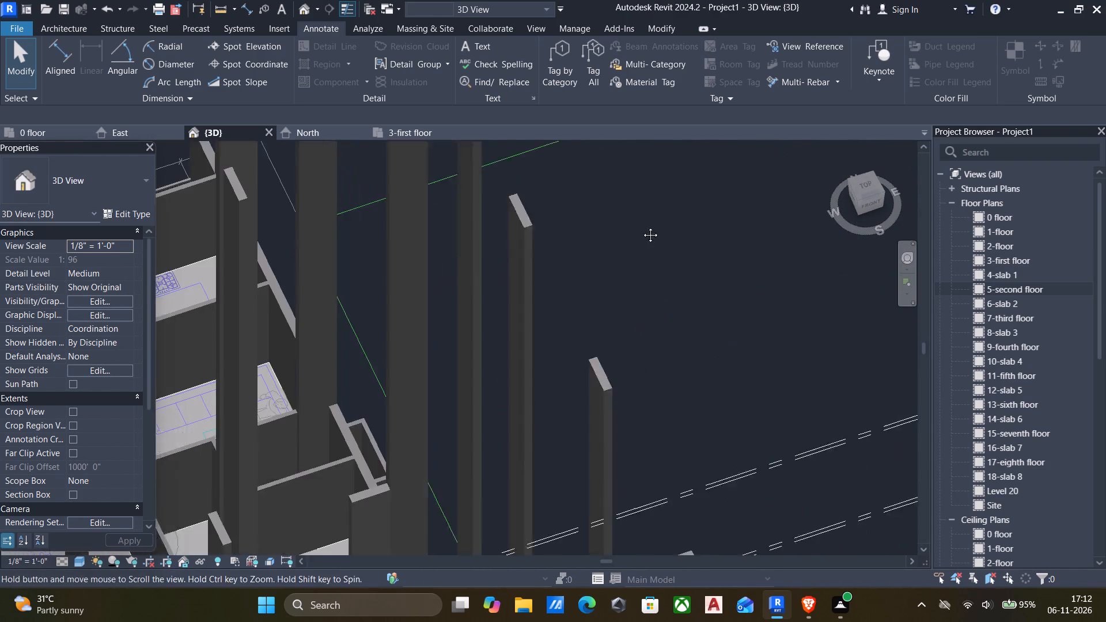
middle_drag(642, 226, 656, 223)
middle_drag(645, 227, 793, 165)
middle_drag(760, 237, 989, 332)
Examine the ends of the 4" walls beside the kitchen and utility at close range from the opposite side in 3D.
scroll(384, 238, up, 6)
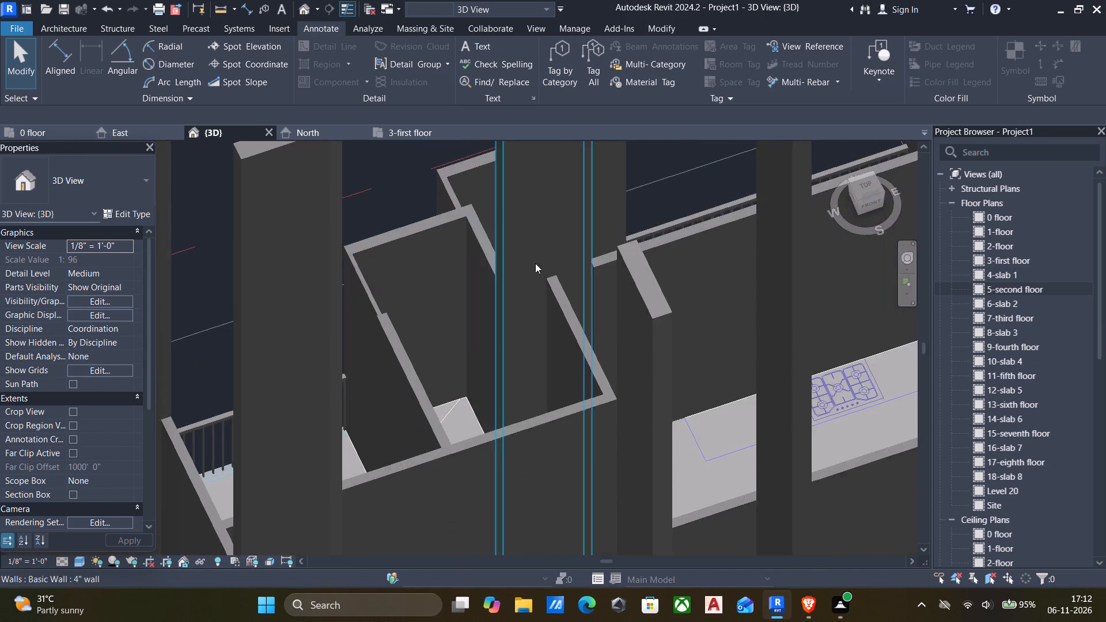
scroll(569, 271, up, 6)
scroll(585, 282, down, 5)
shift+middle_drag(536, 303, 568, 321)
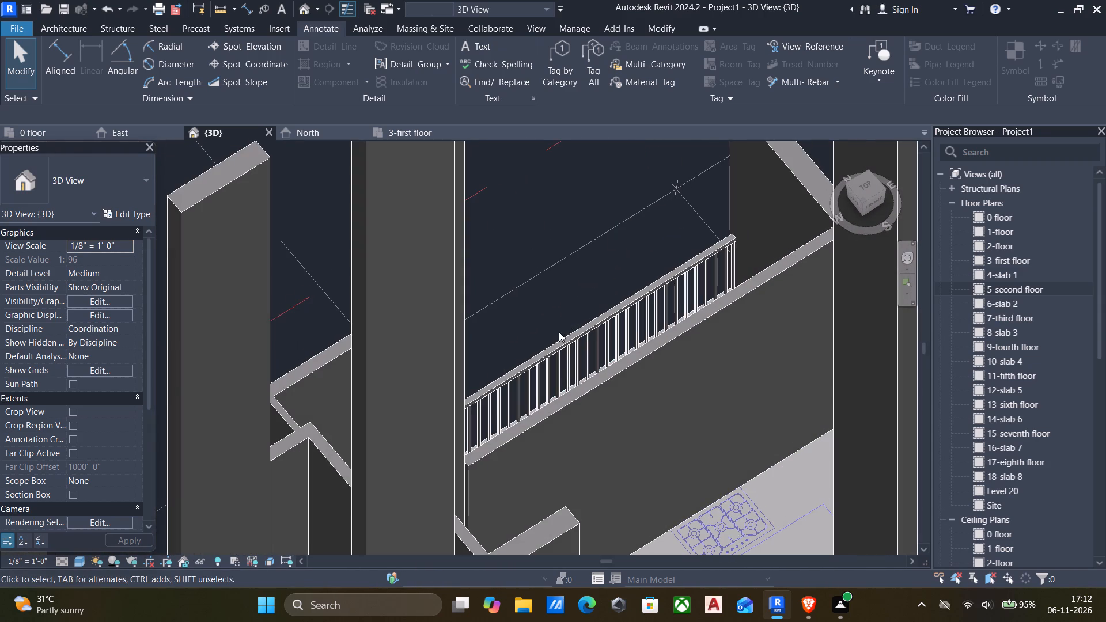
shift+middle_drag(560, 295, 536, 306)
scroll(524, 295, up, 6)
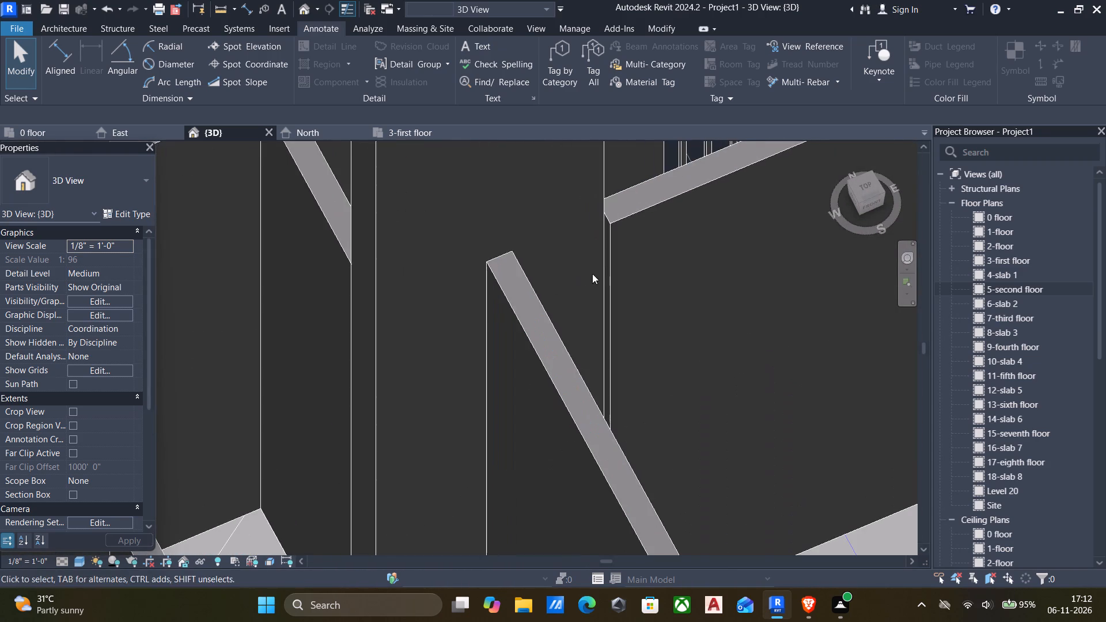
scroll(599, 270, up, 5)
scroll(613, 206, down, 11)
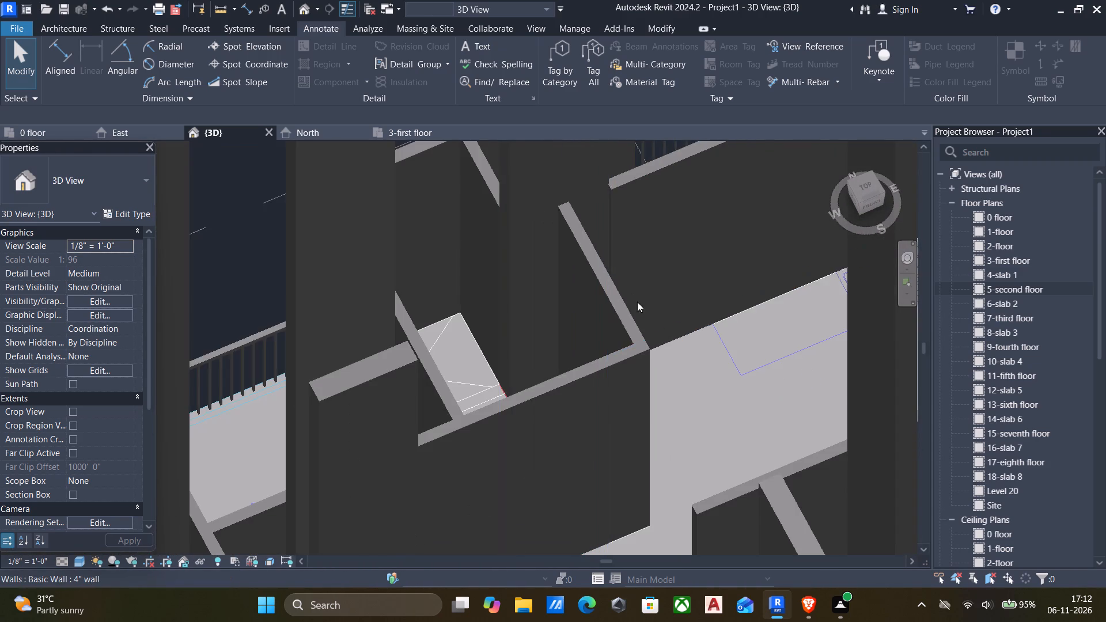
scroll(598, 195, up, 19)
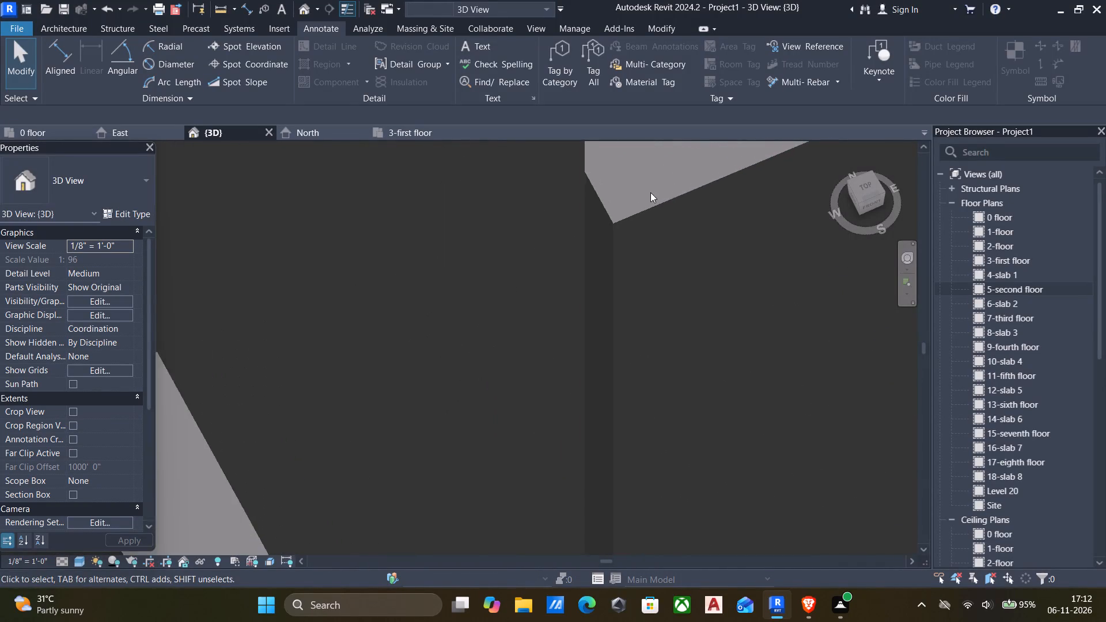
scroll(650, 192, up, 2)
scroll(539, 210, up, 3)
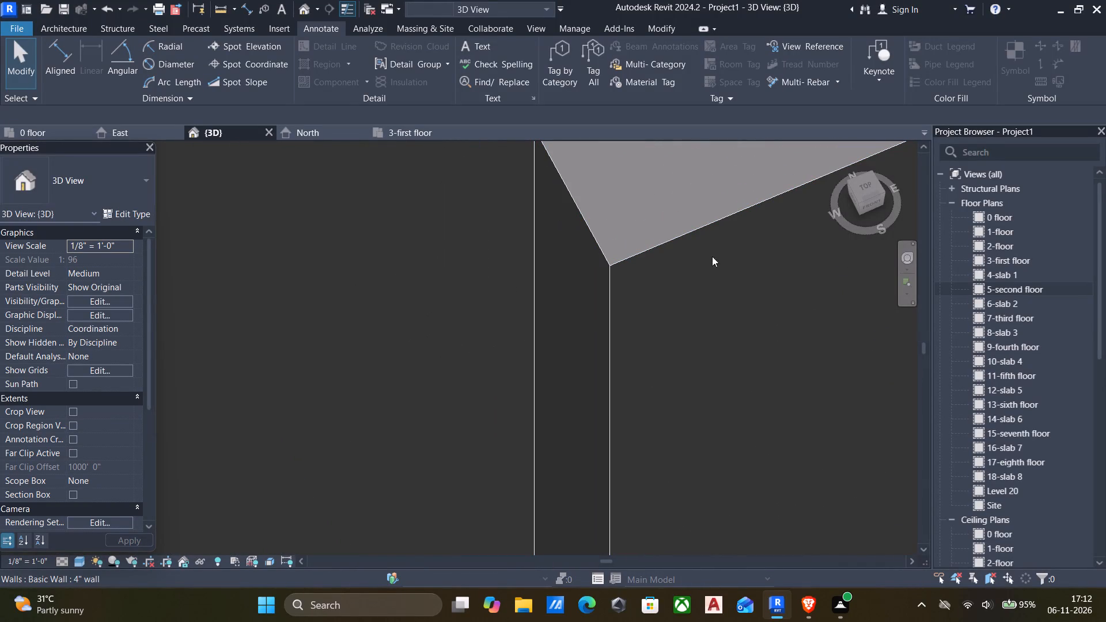
scroll(995, 230, down, 7)
scroll(747, 268, down, 9)
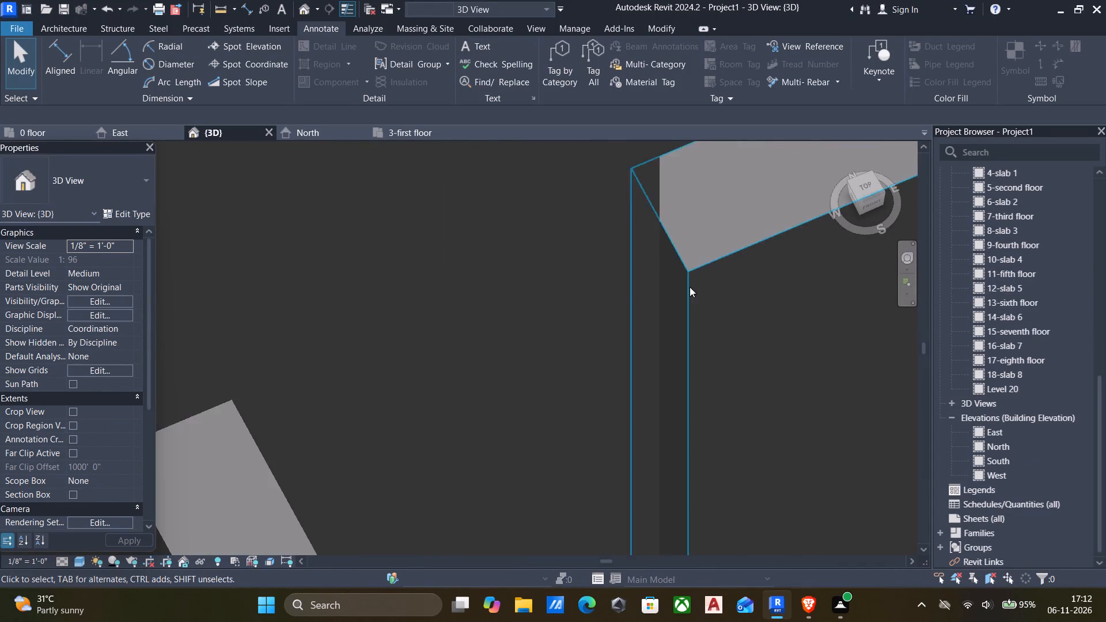
scroll(690, 287, down, 11)
scroll(858, 286, down, 20)
scroll(858, 286, down, 2)
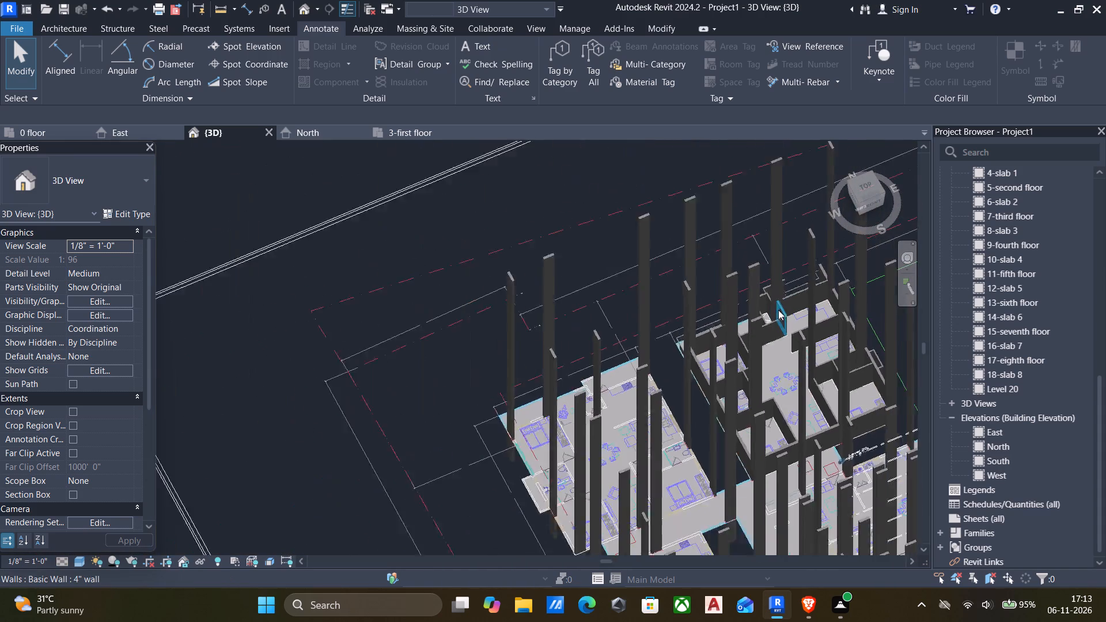
Select the 6" floor in the 3D view and temporarily hide it in the 3-first floor plan.
scroll(778, 310, down, 2)
scroll(744, 400, up, 7)
scroll(694, 348, up, 5)
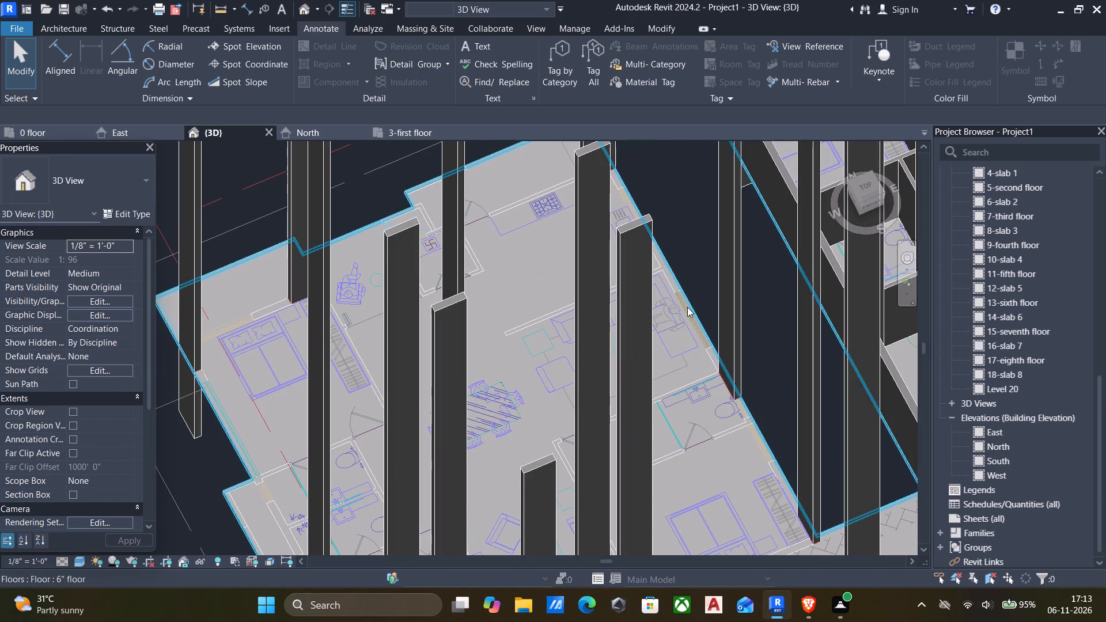
click(241, 254)
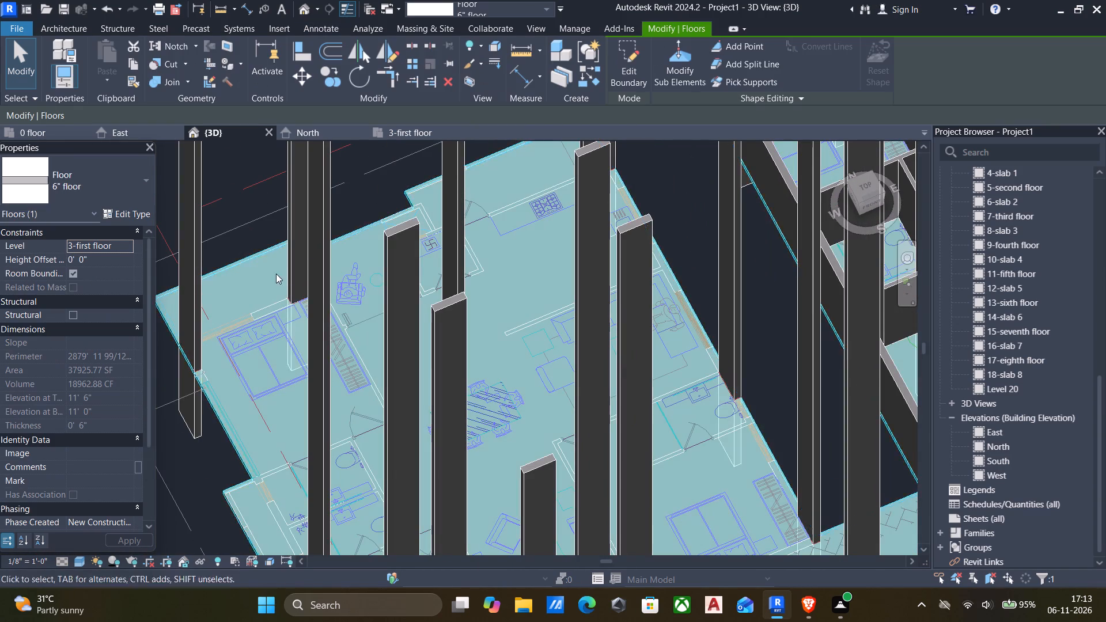
scroll(301, 289, down, 7)
scroll(422, 316, down, 6)
scroll(537, 365, down, 2)
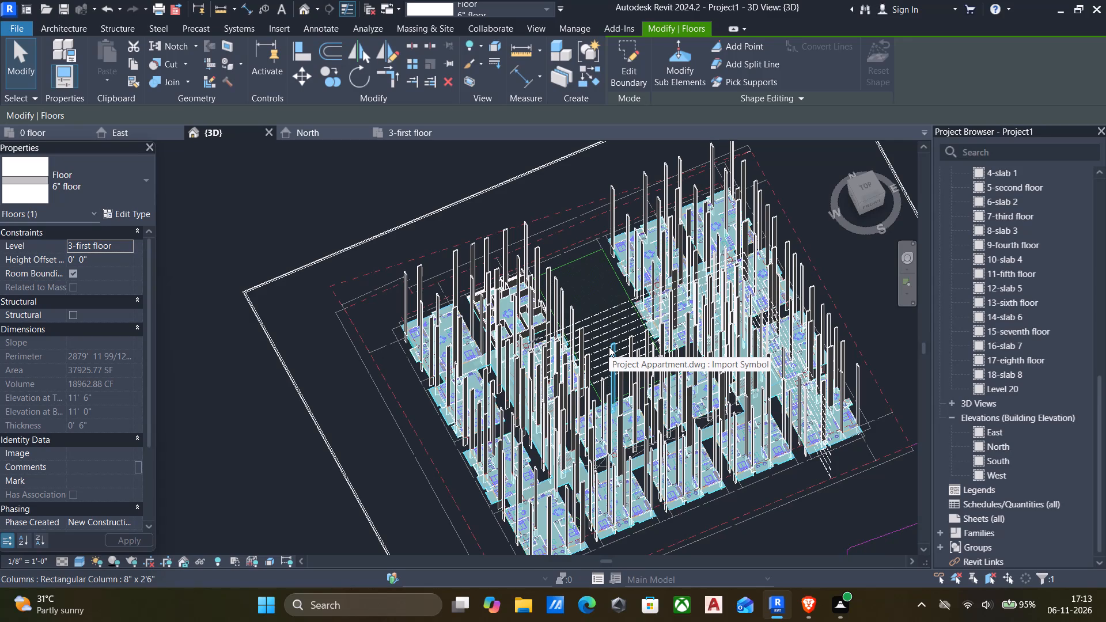
scroll(437, 339, up, 16)
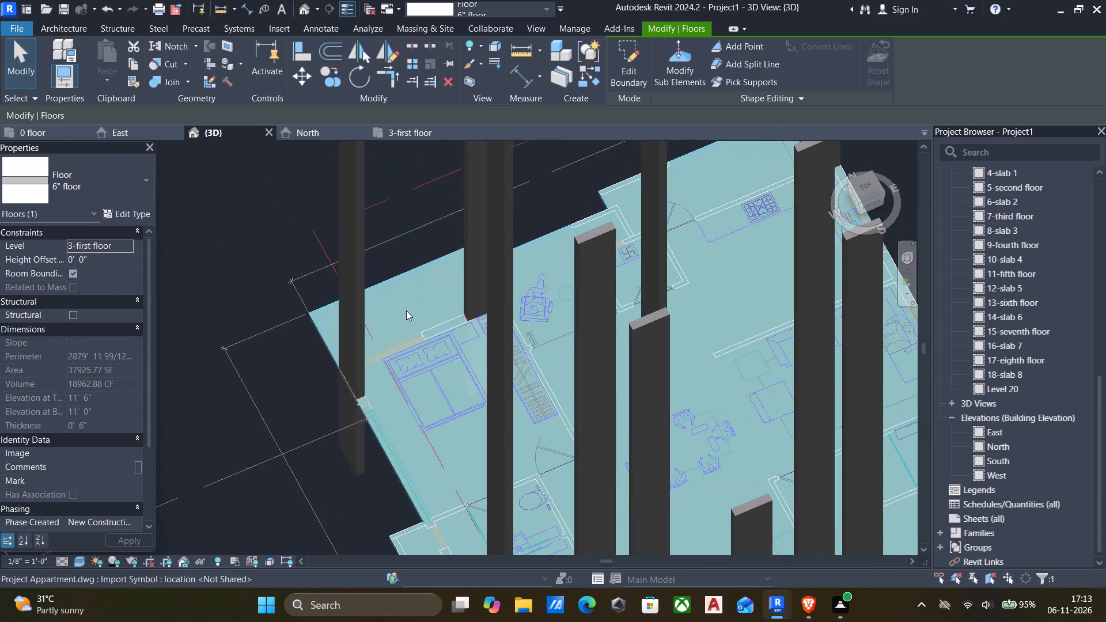
scroll(406, 310, up, 3)
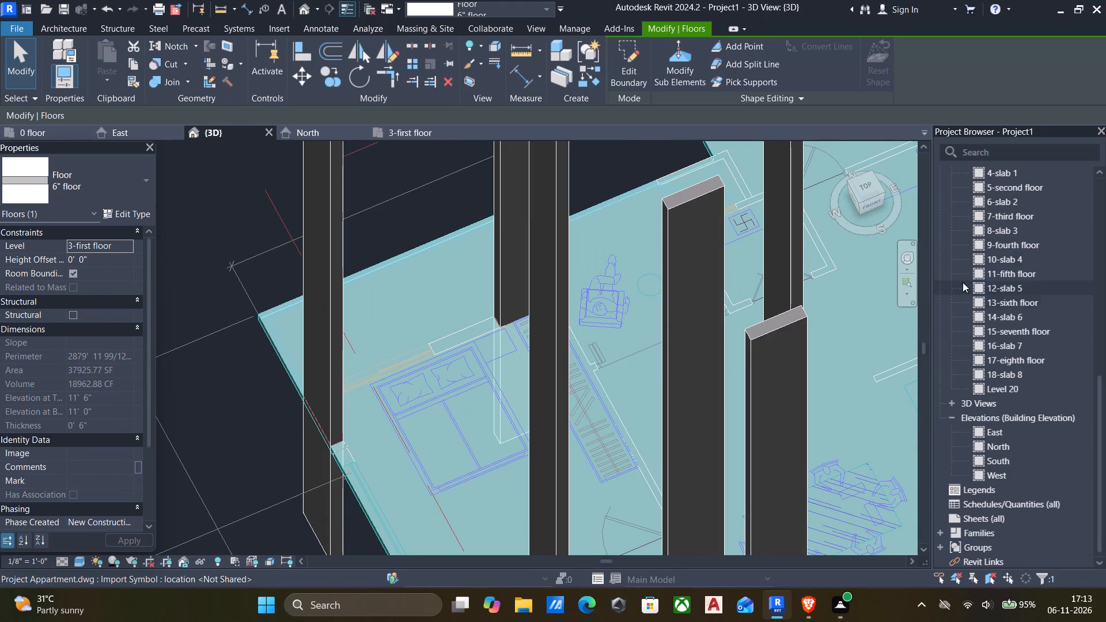
scroll(1002, 242, up, 11)
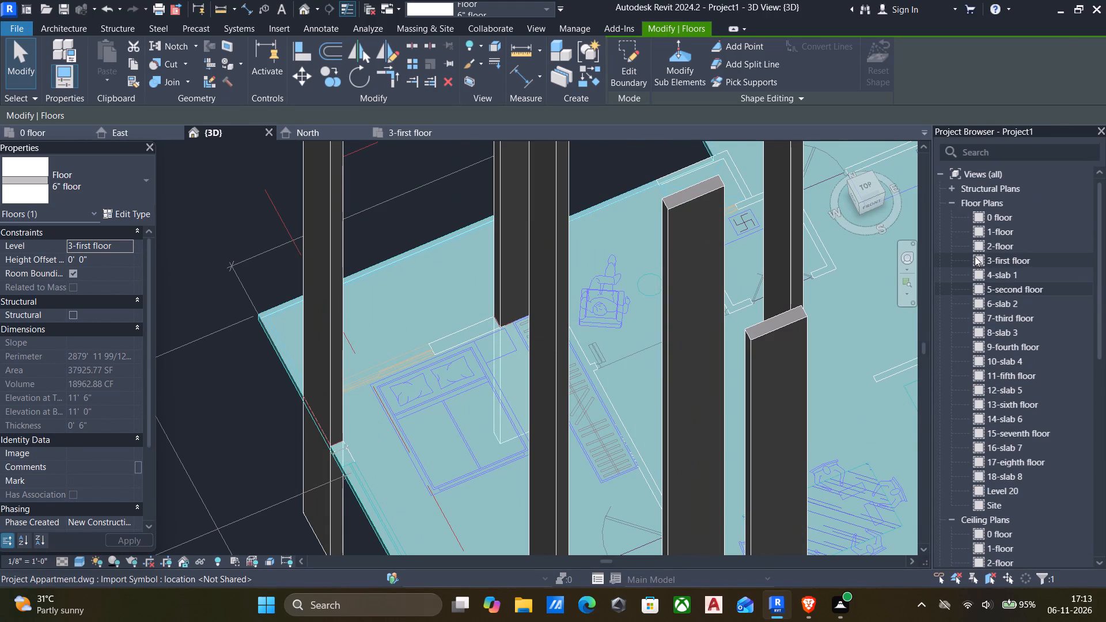
double_click(975, 256)
scroll(612, 296, down, 20)
scroll(612, 296, down, 1)
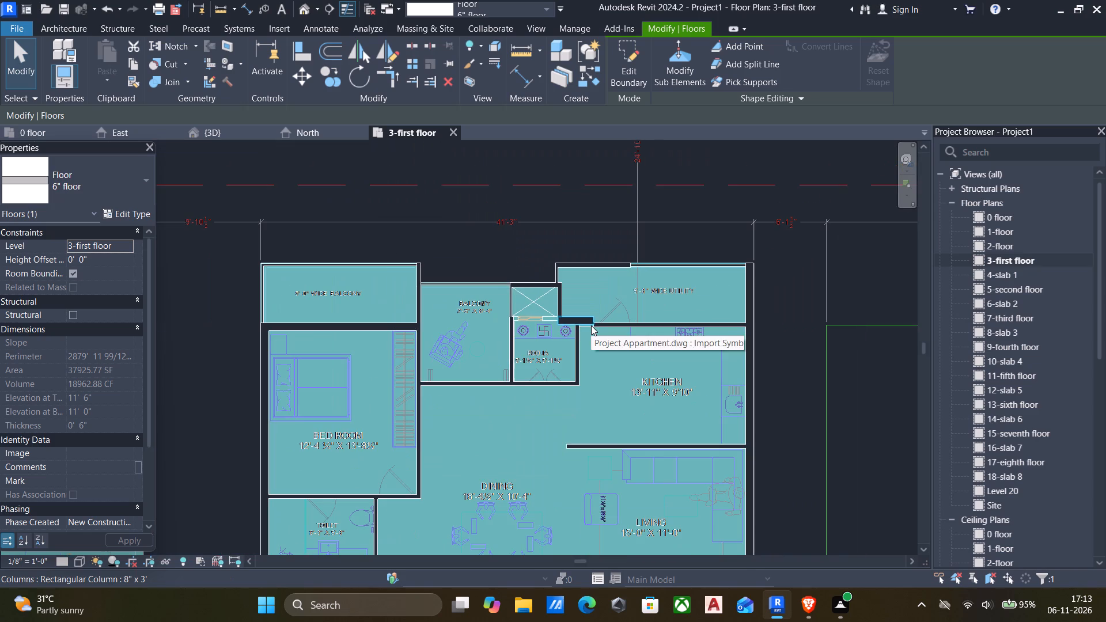
text(hh)
Examine the first-floor plan around the balconies, duct, pooja, kitchen and 5'-0" wide utility, checking the walls against the columns.
scroll(410, 271, up, 4)
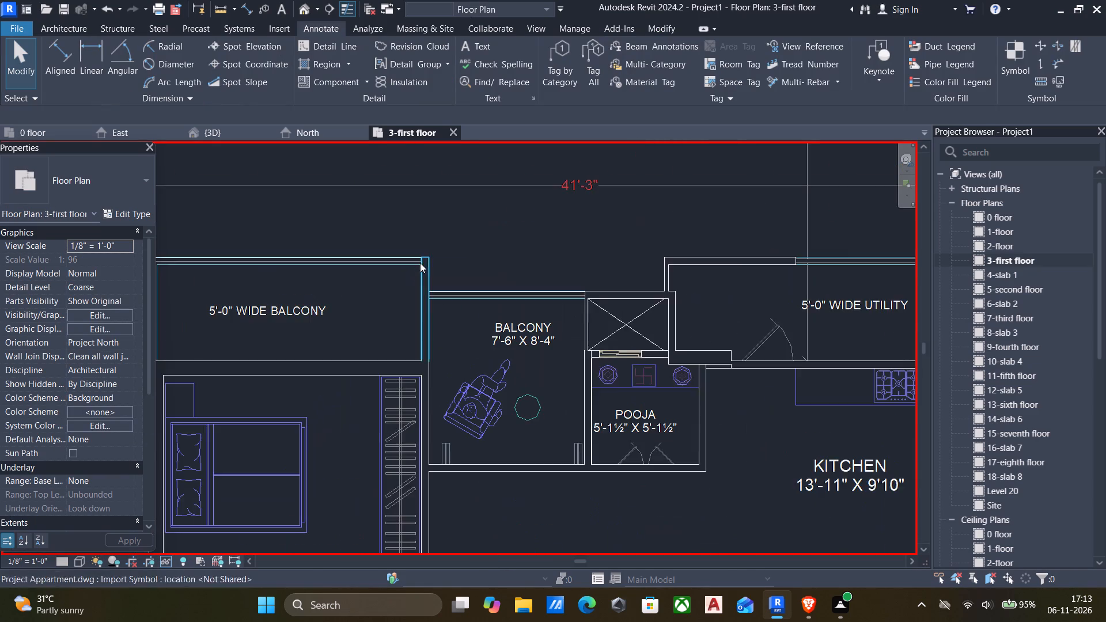
scroll(426, 259, up, 5)
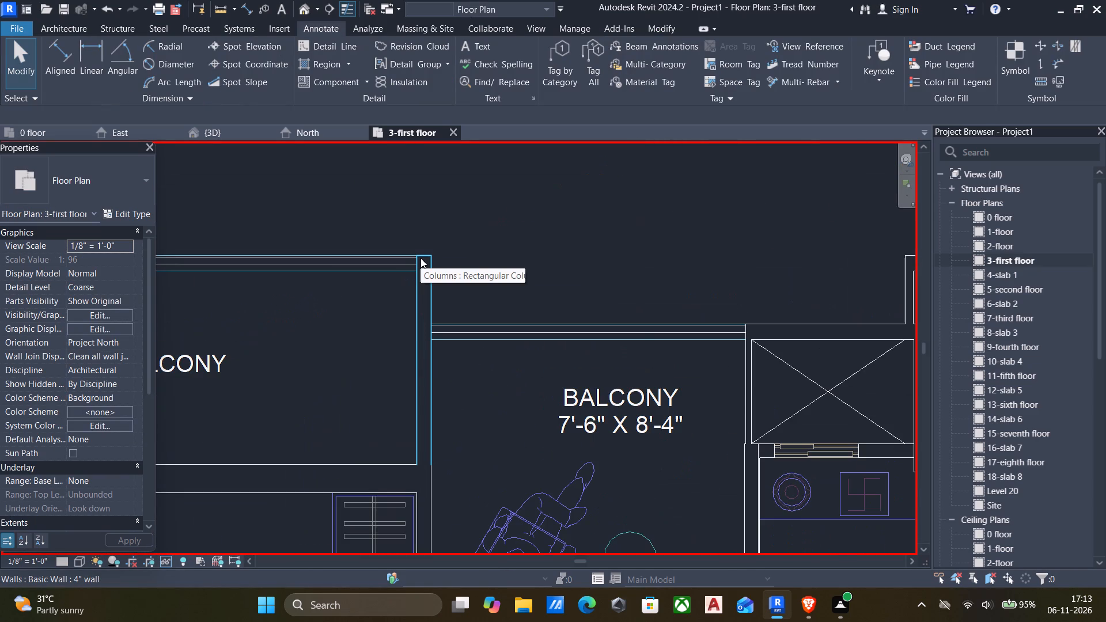
scroll(420, 263, down, 12)
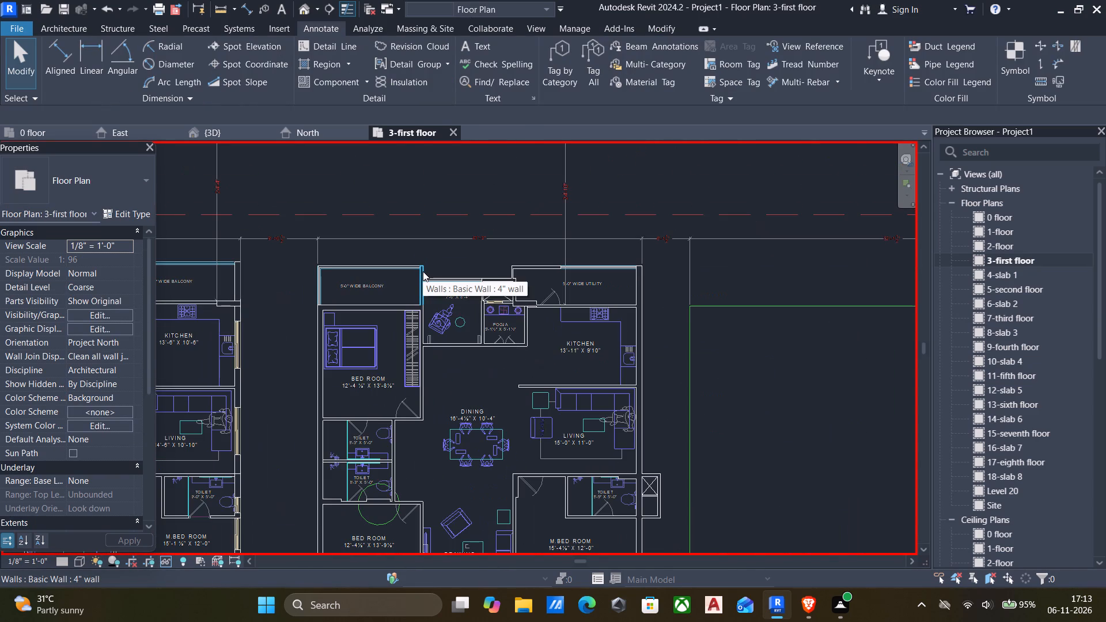
scroll(423, 271, down, 1)
scroll(641, 351, up, 4)
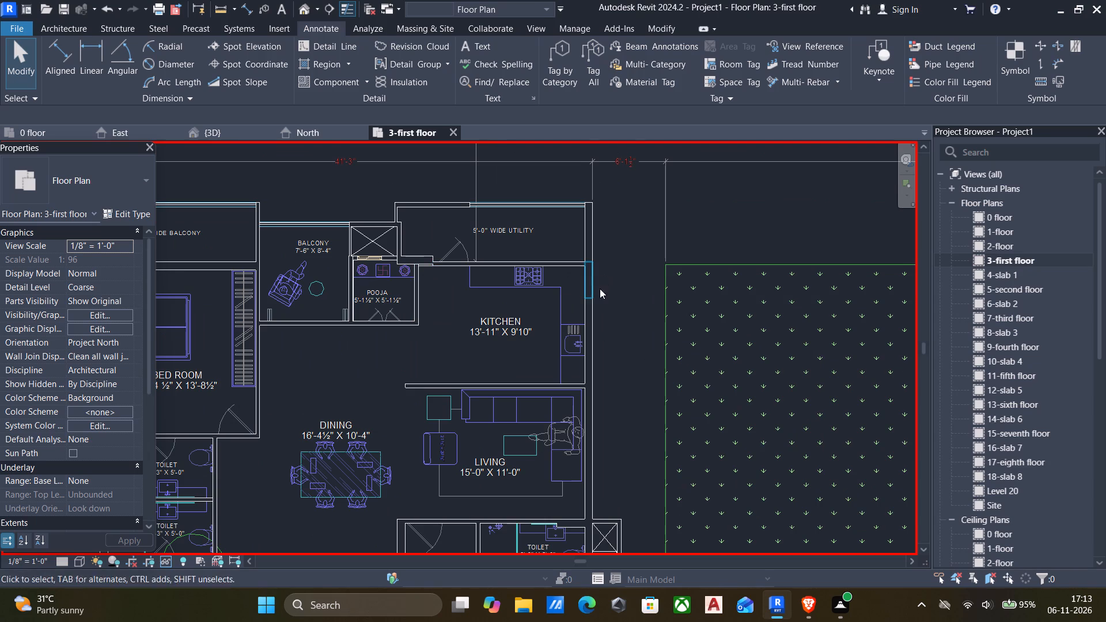
scroll(597, 291, up, 2)
scroll(597, 294, down, 12)
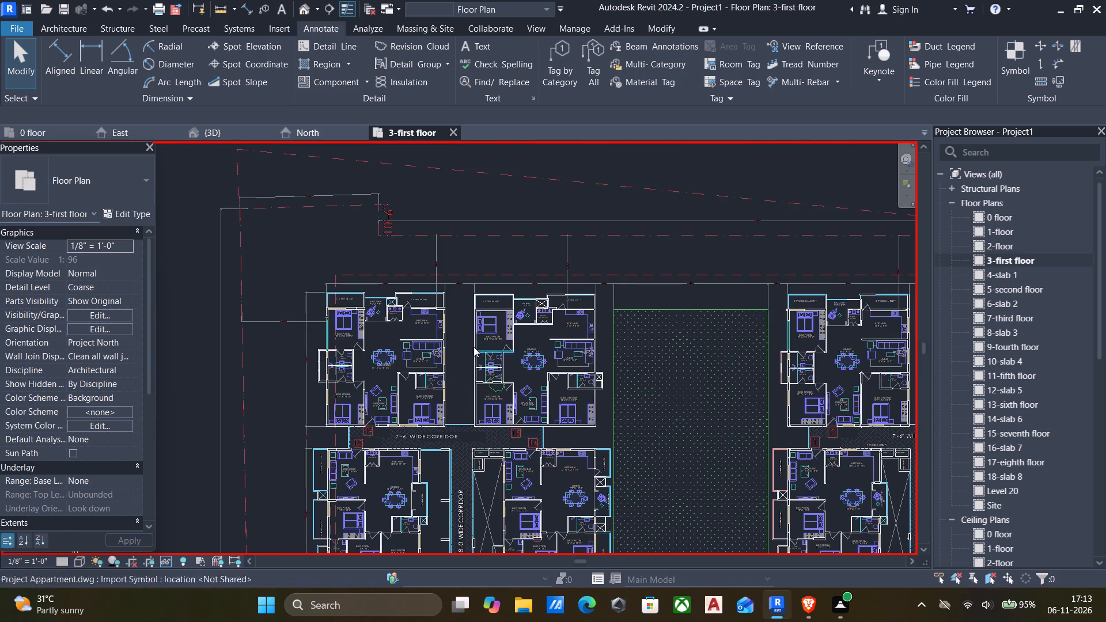
scroll(460, 416, up, 4)
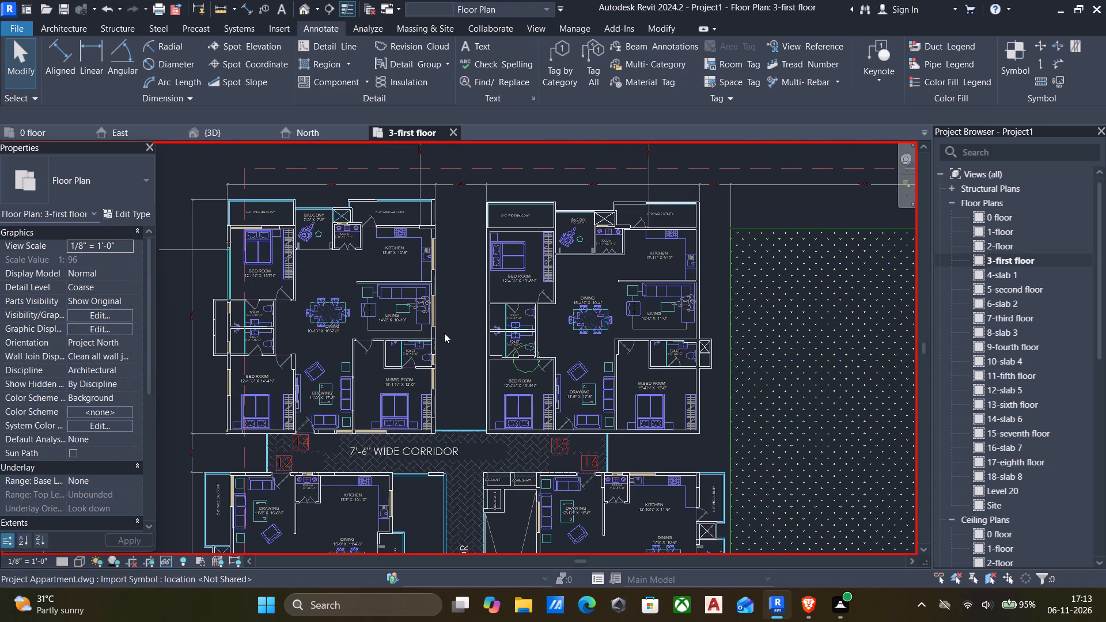
scroll(440, 336, down, 5)
scroll(535, 253, up, 3)
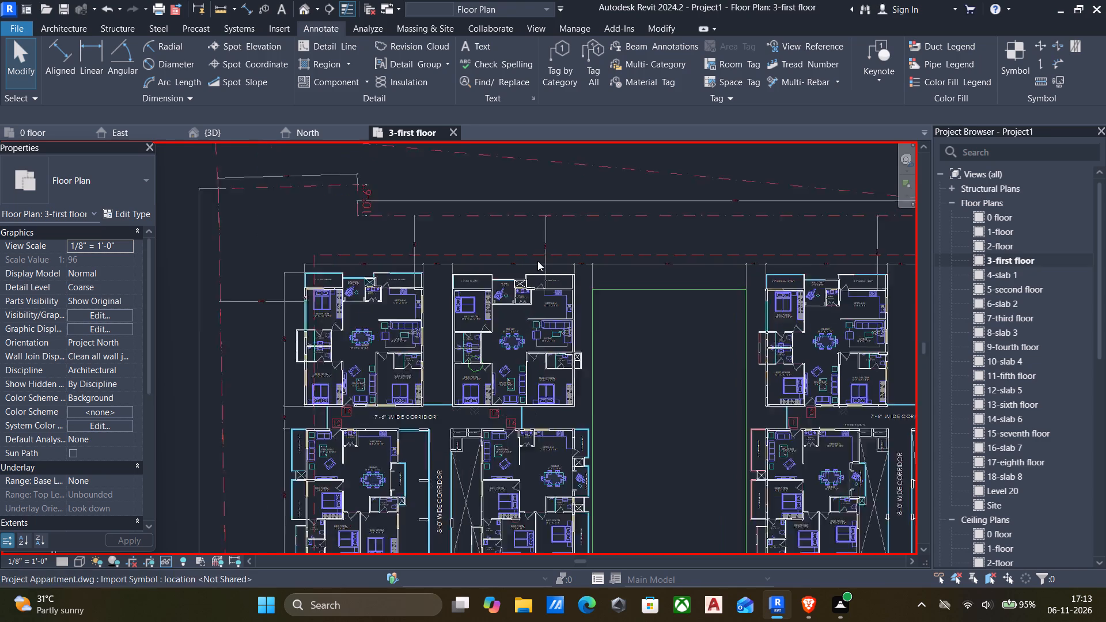
scroll(537, 261, up, 17)
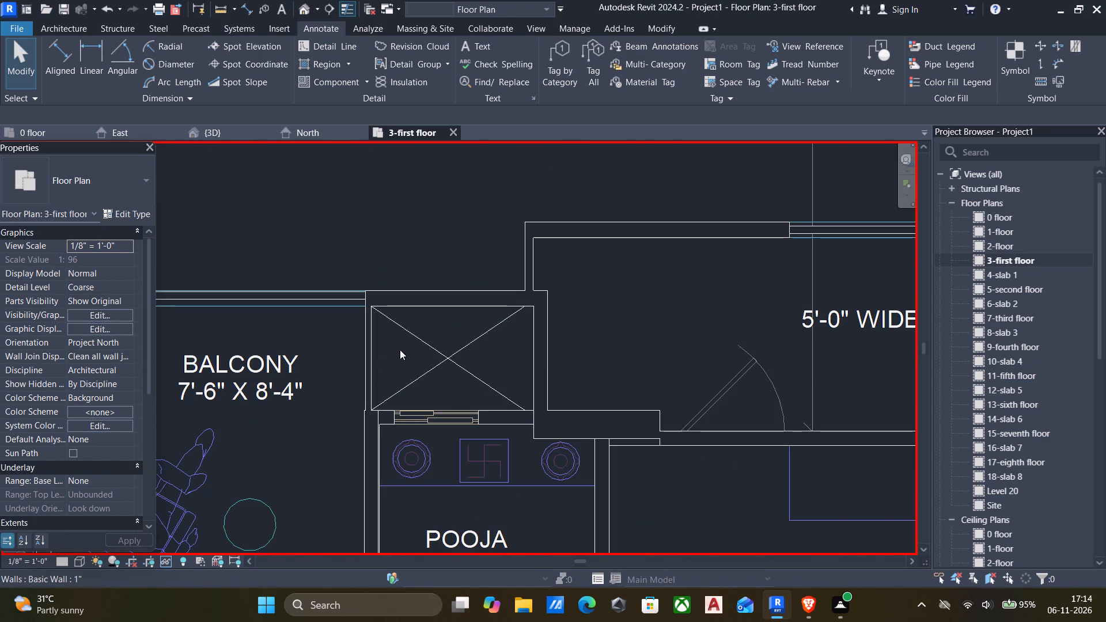
scroll(438, 329, down, 4)
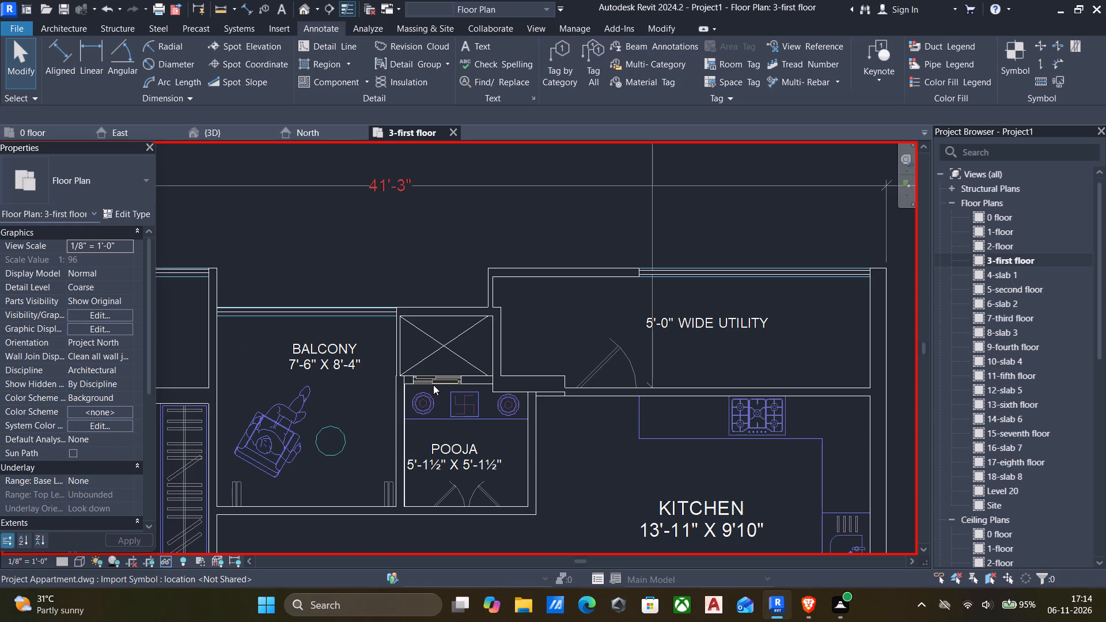
scroll(414, 385, down, 7)
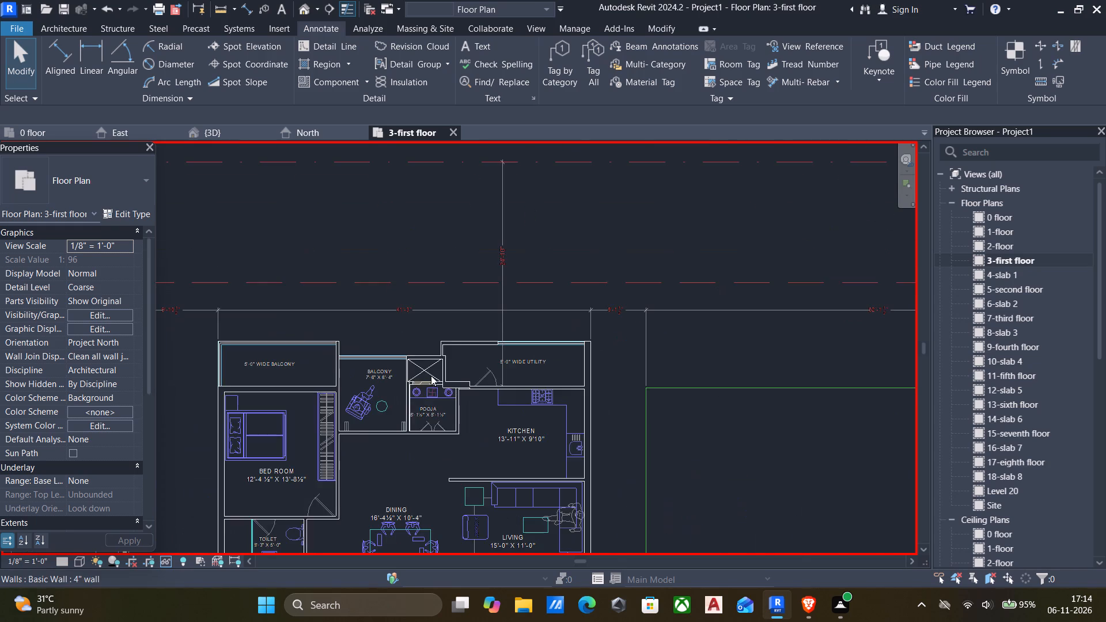
scroll(429, 370, up, 2)
scroll(429, 370, down, 12)
Examine the 7'-6" wide corridor, the electrical, communication and fire shafts, and apartments 15 and 16 in the first-floor plan.
scroll(368, 415, down, 5)
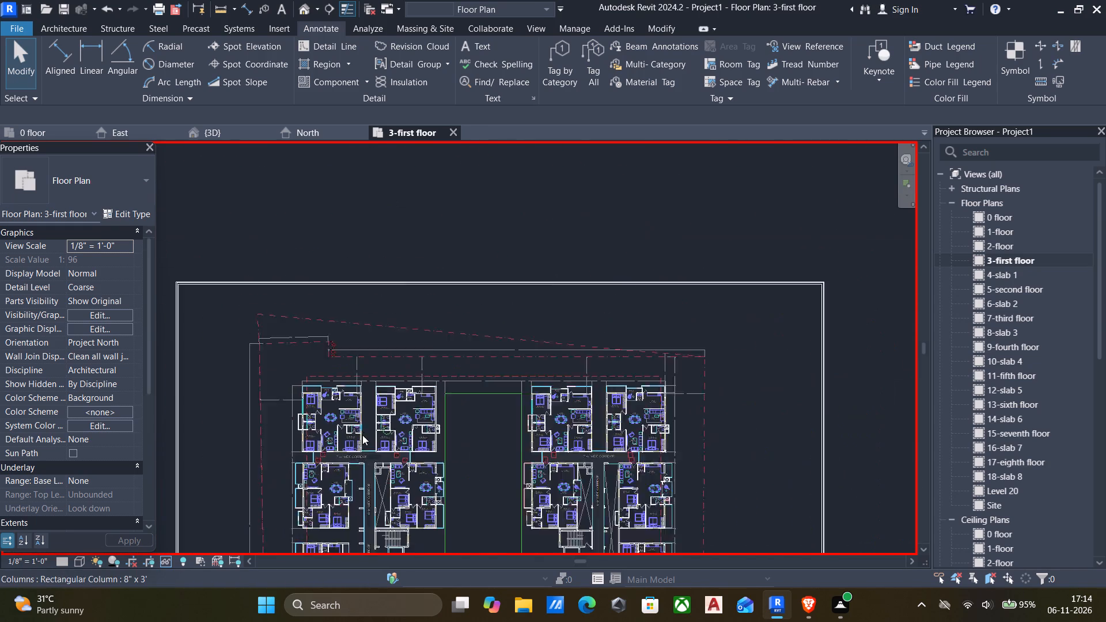
scroll(381, 474, up, 17)
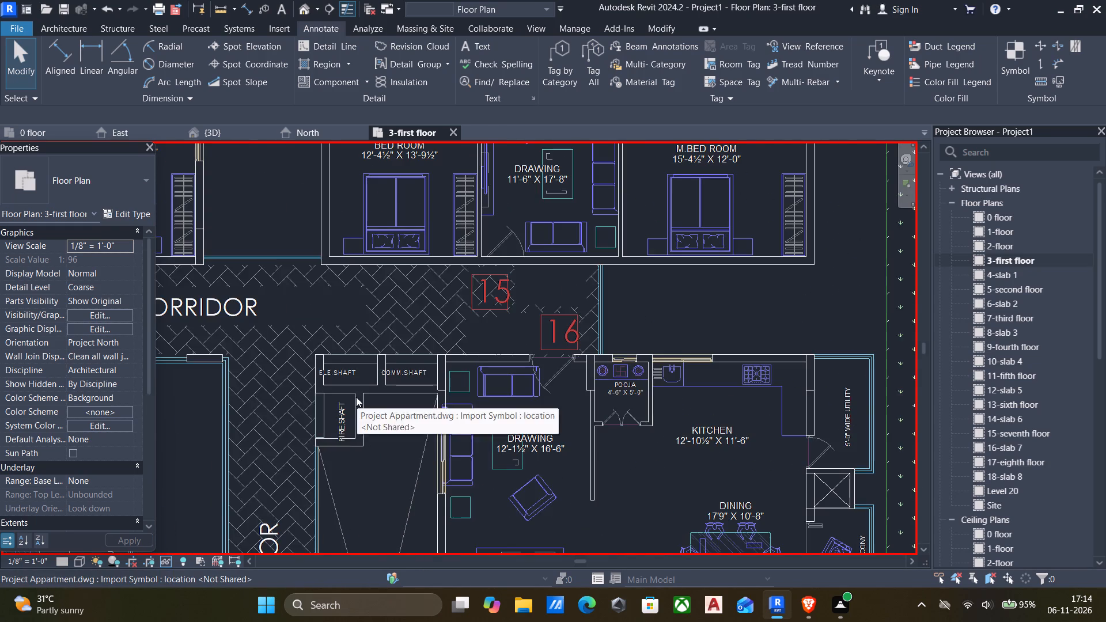
scroll(347, 389, up, 4)
scroll(451, 382, down, 7)
scroll(381, 413, up, 3)
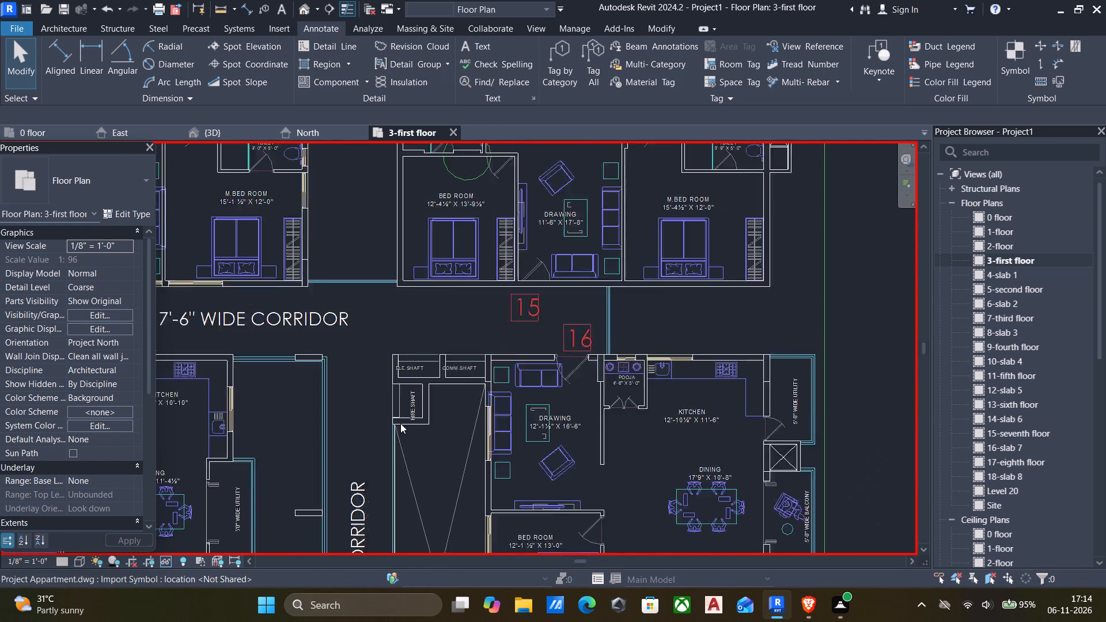
scroll(422, 428, up, 3)
scroll(437, 431, down, 19)
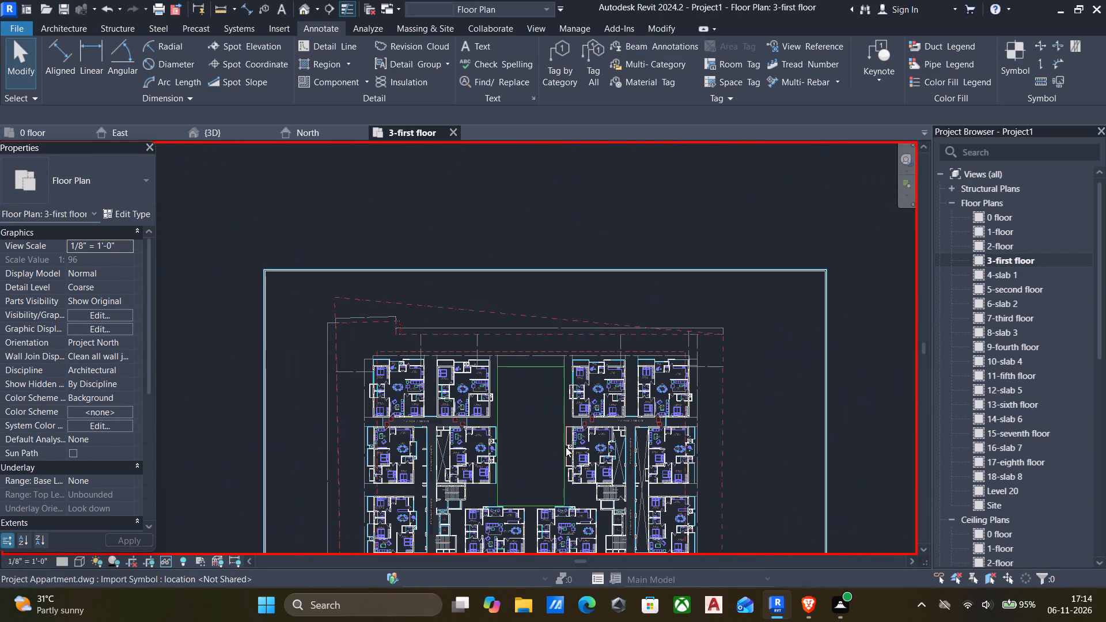
Examine the lobby, lift, P.LIFT and staircase core beside the 8'-0" wide corridor and the surrounding apartments in the first-floor plan.
scroll(452, 507, up, 3)
scroll(434, 517, down, 3)
middle_drag(439, 507, 485, 417)
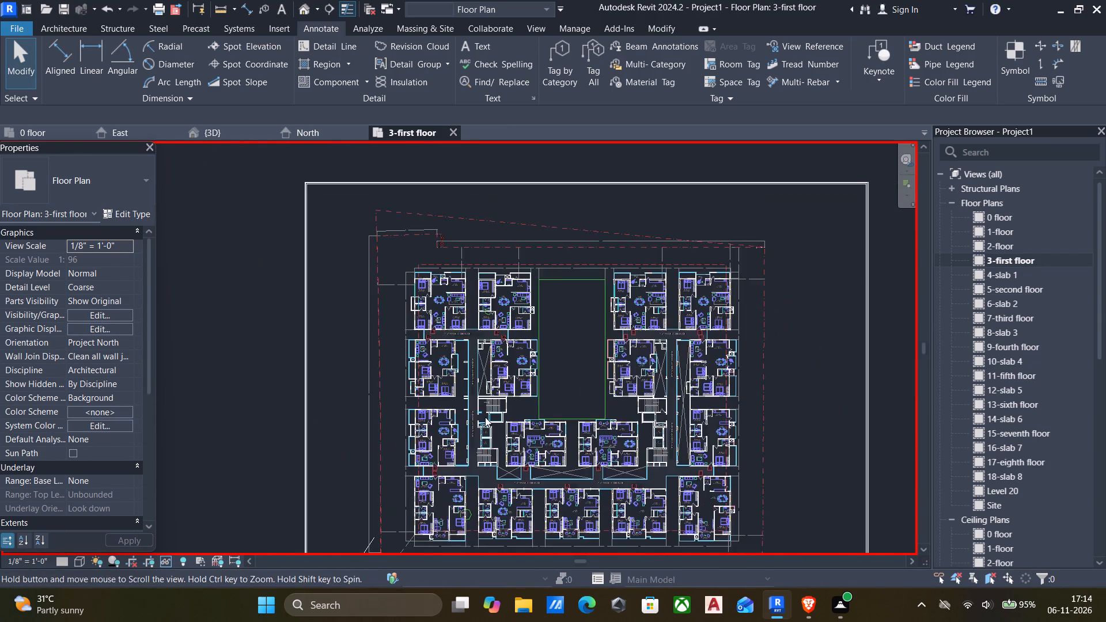
scroll(487, 446, up, 17)
scroll(429, 376, up, 4)
scroll(429, 377, down, 5)
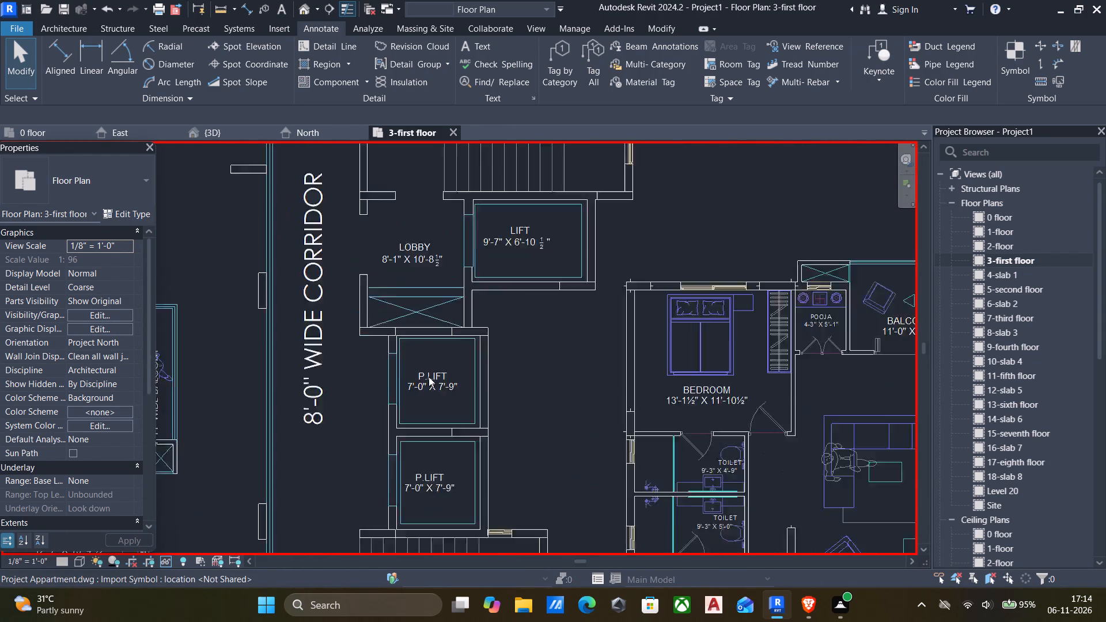
scroll(429, 377, down, 5)
scroll(429, 387, up, 6)
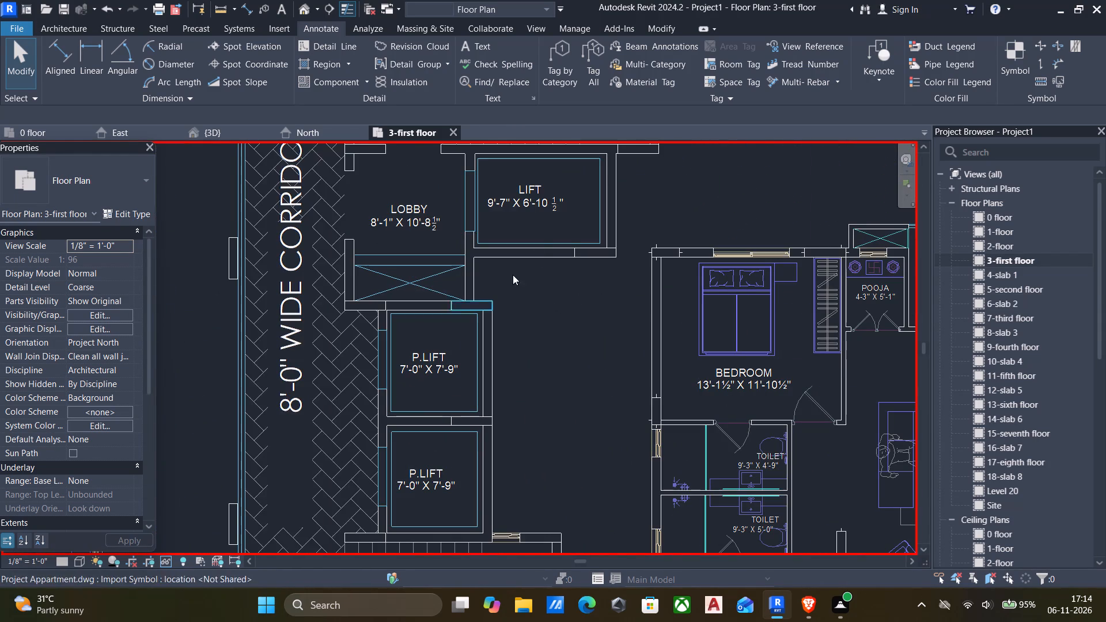
scroll(441, 395, down, 11)
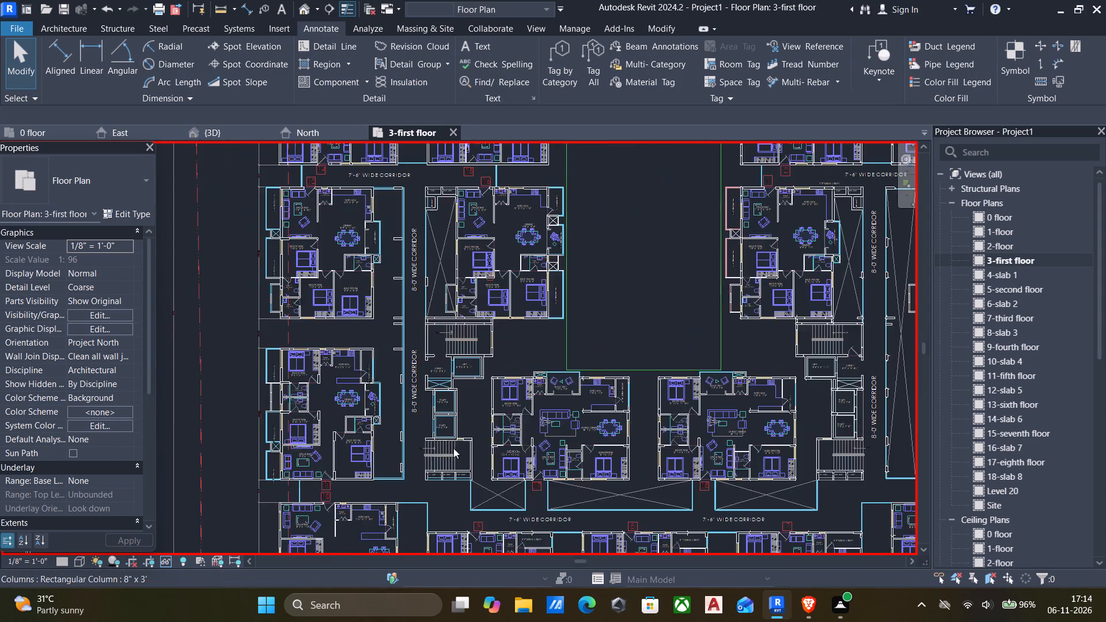
scroll(449, 485, up, 11)
scroll(422, 433, down, 8)
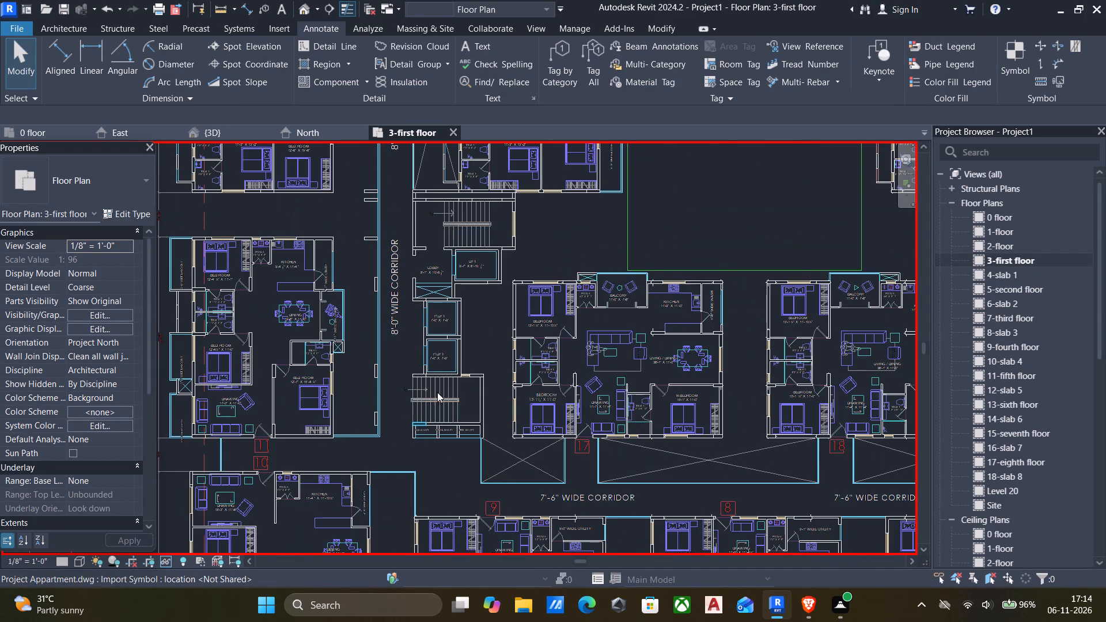
scroll(521, 464, down, 5)
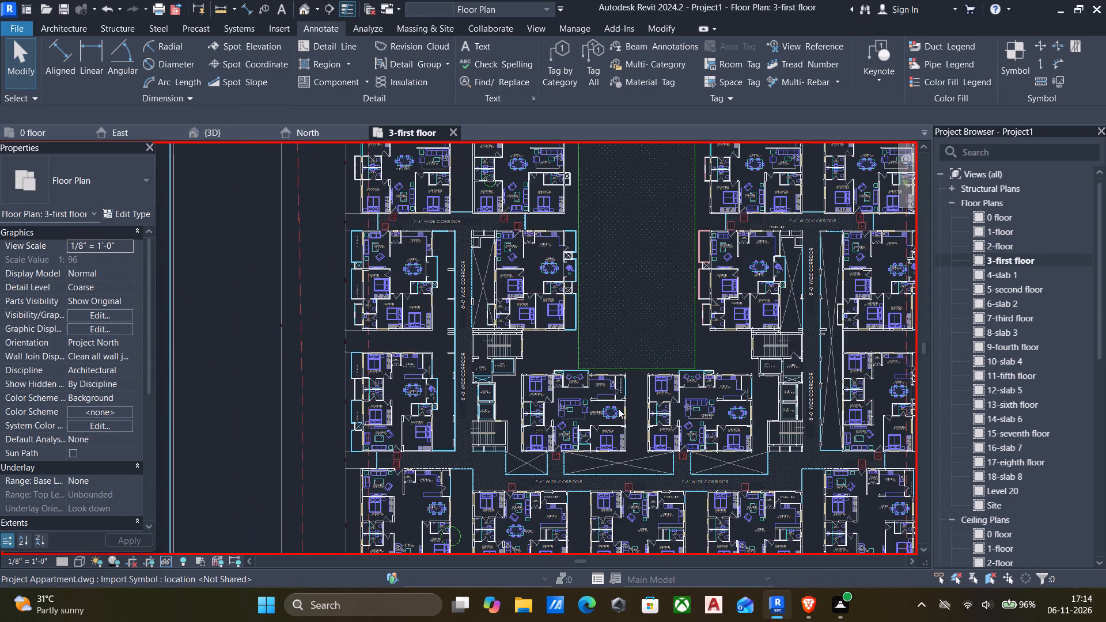
scroll(624, 414, down, 2)
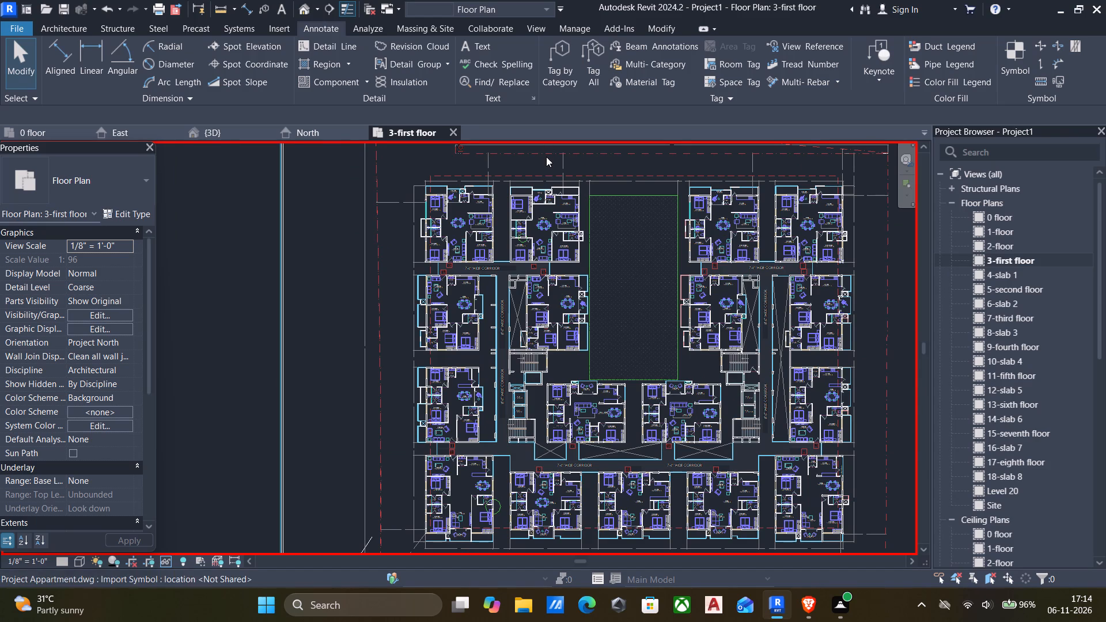
Review the balcony, pooja, utility and kitchen walls of the modelled apartment alongside the adjacent apartment's layout in the first-floor plan.
scroll(546, 160, up, 15)
scroll(538, 268, up, 3)
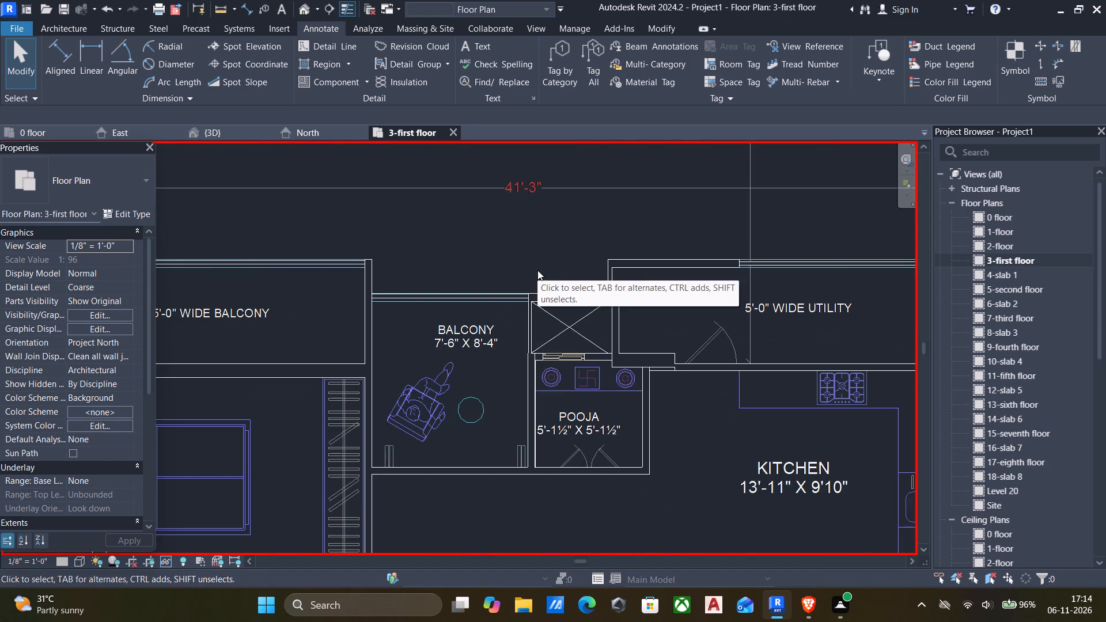
scroll(585, 297, down, 5)
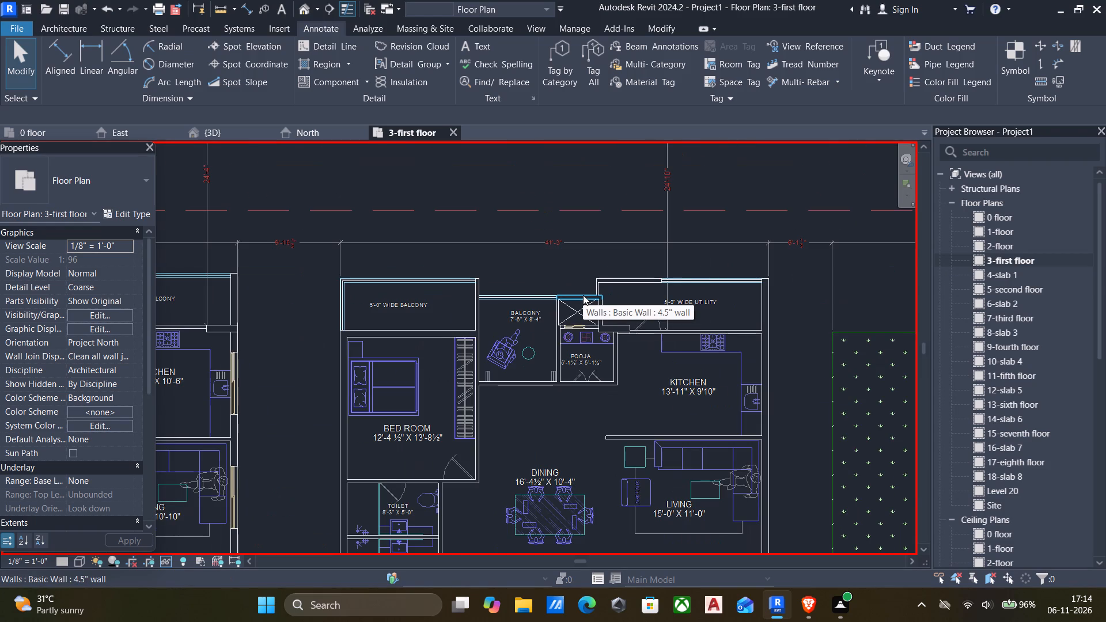
scroll(573, 301, down, 6)
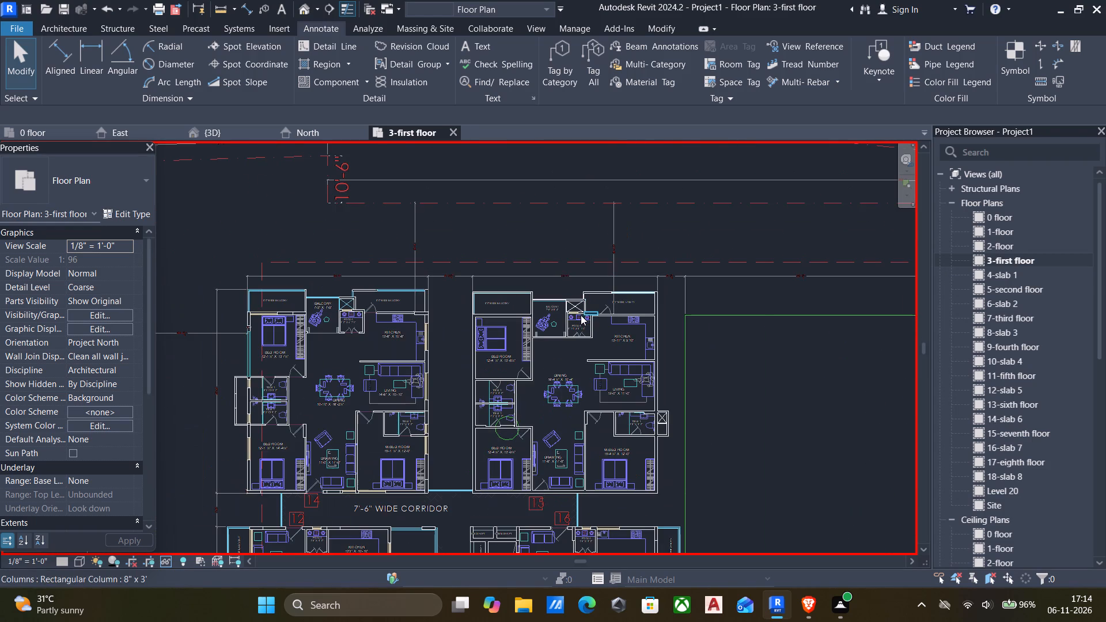
scroll(601, 319, up, 3)
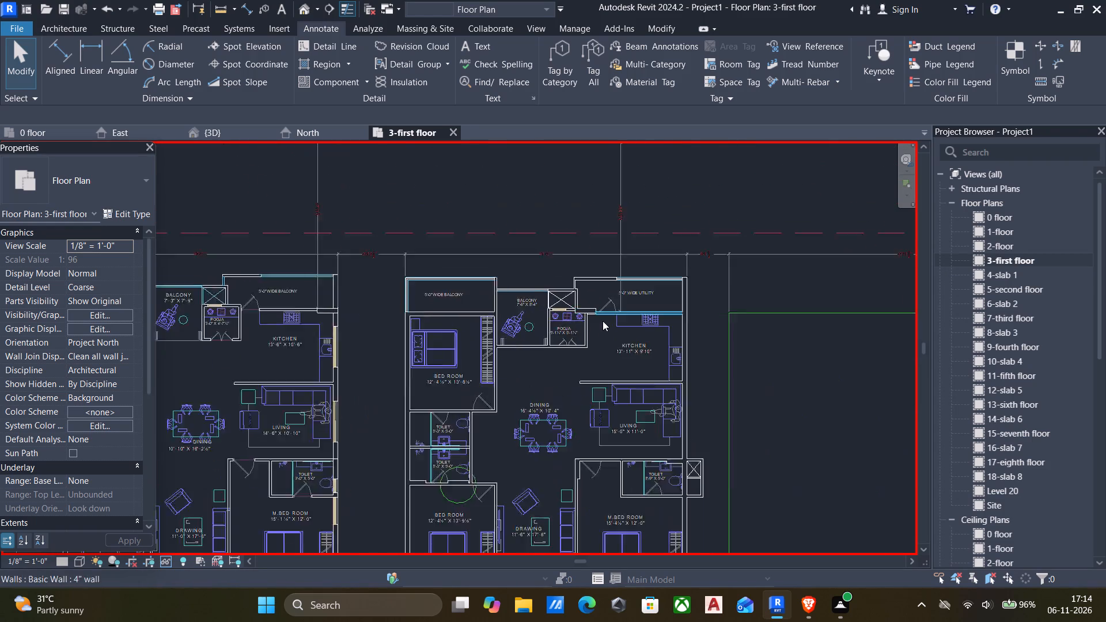
scroll(603, 321, up, 2)
scroll(582, 327, down, 6)
scroll(352, 345, up, 8)
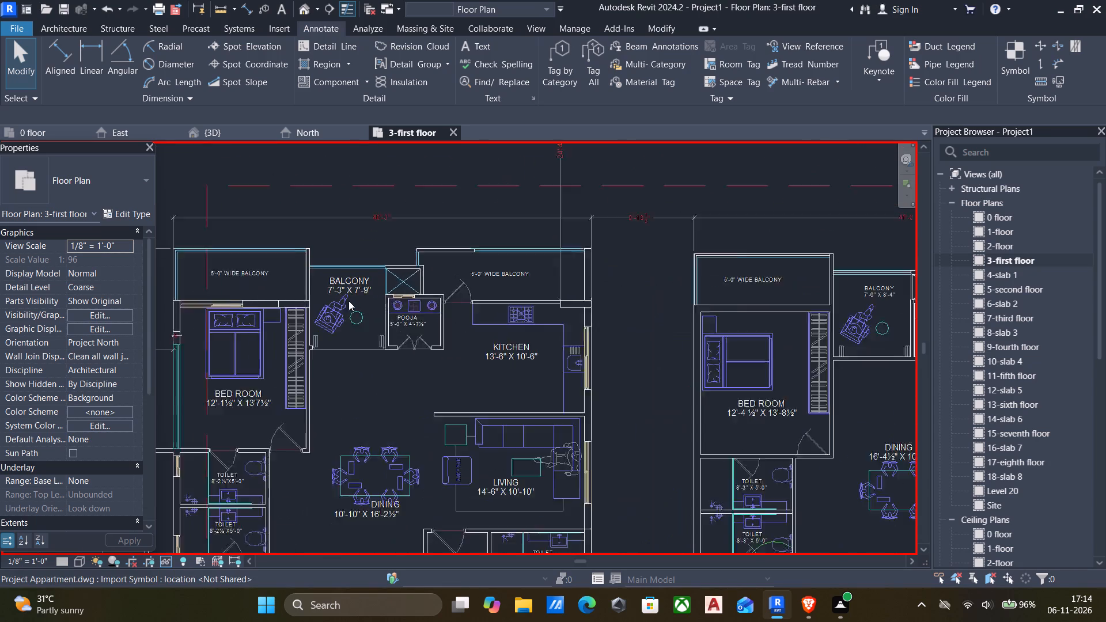
scroll(407, 288, down, 9)
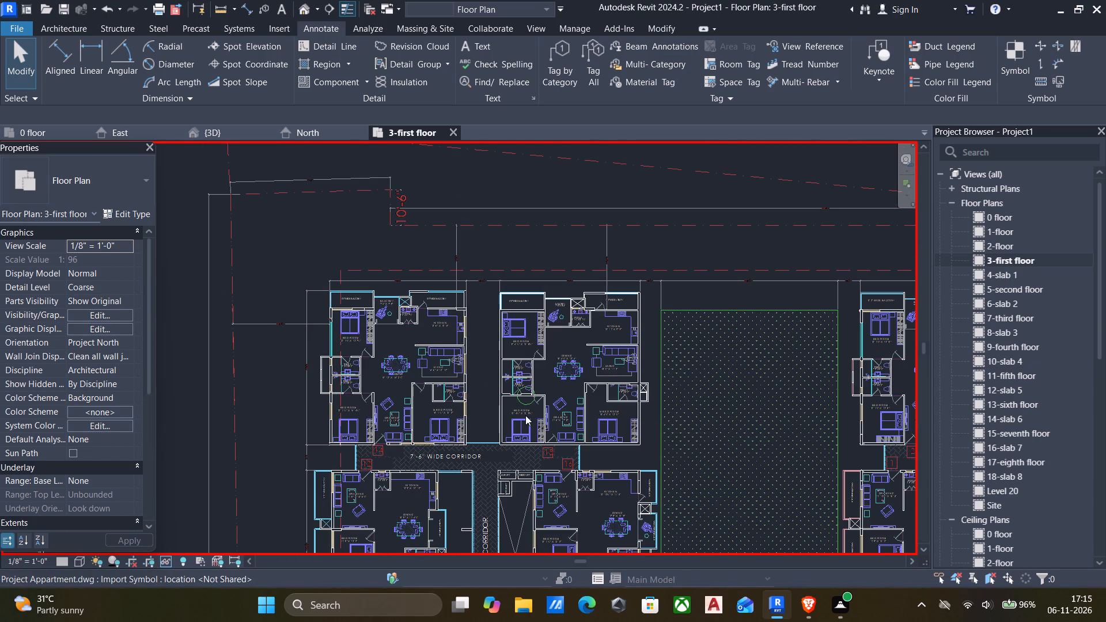
scroll(415, 304, up, 2)
Examine the first-floor plan around the balcony, duct and pooja, the 7'-6" and 8'-0" wide corridors, shafts and apartments 15 and 16.
scroll(414, 304, up, 6)
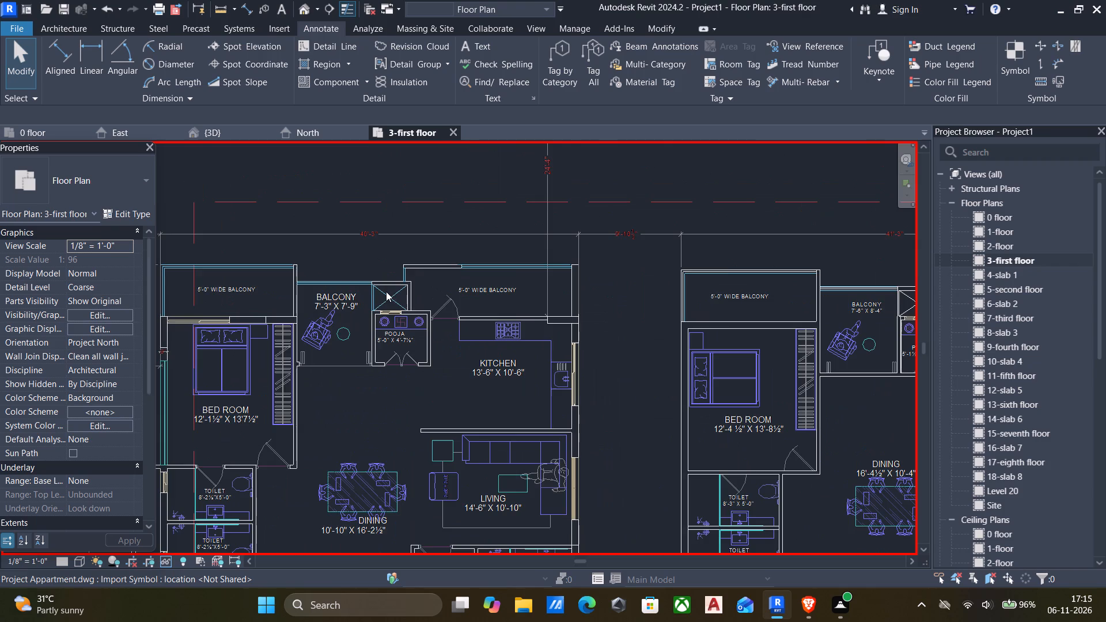
scroll(384, 294, up, 3)
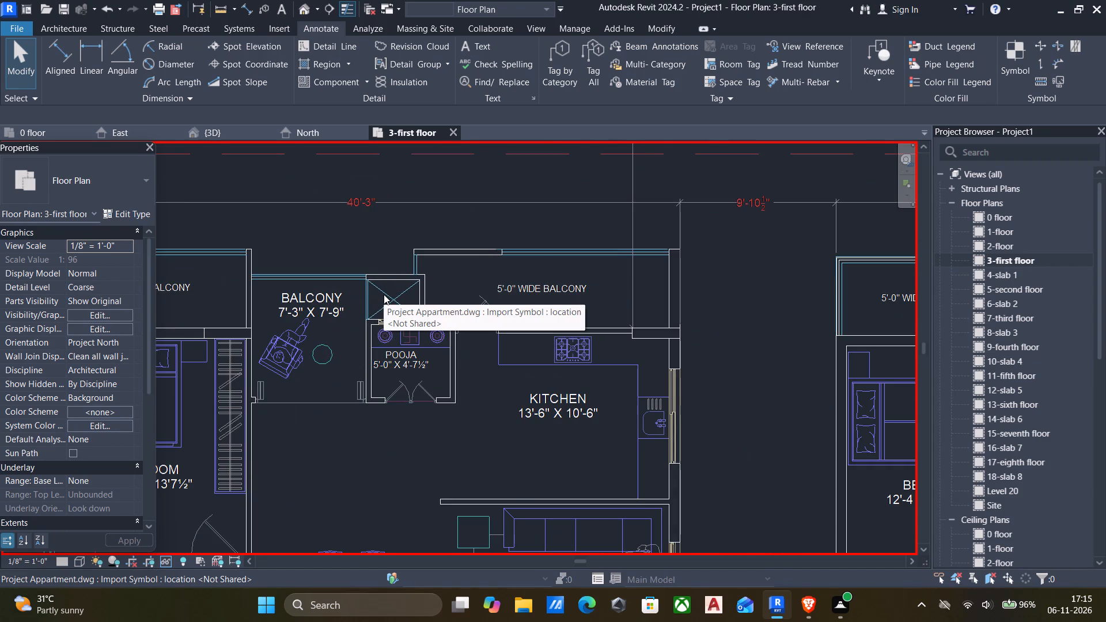
scroll(381, 297, down, 6)
scroll(426, 356, down, 3)
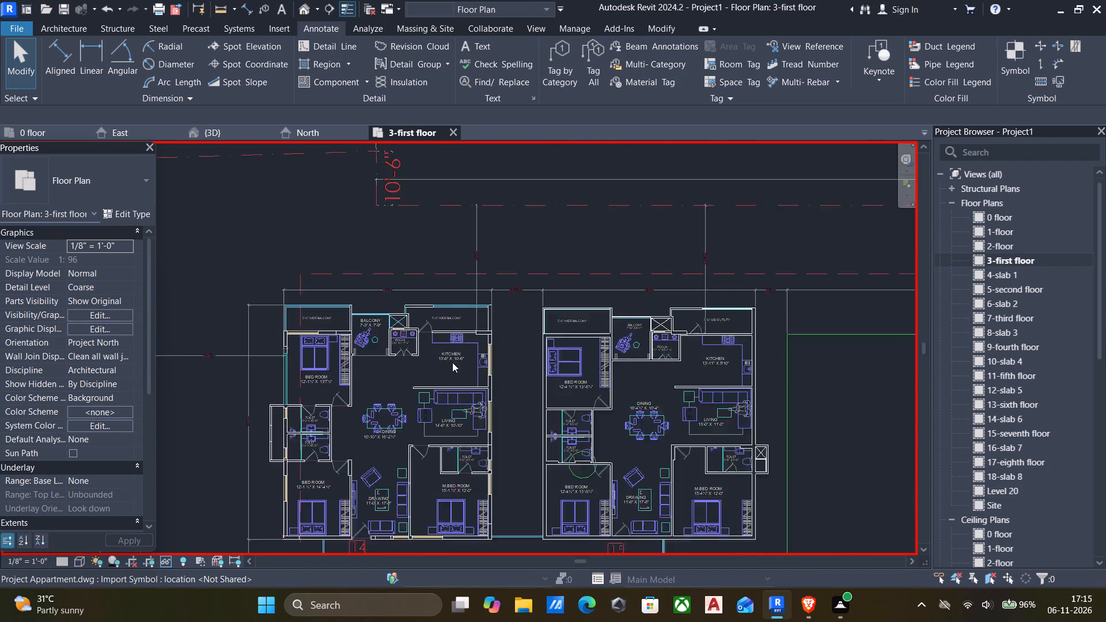
scroll(452, 362, down, 1)
scroll(582, 451, down, 1)
middle_drag(577, 442, 538, 299)
scroll(510, 407, up, 6)
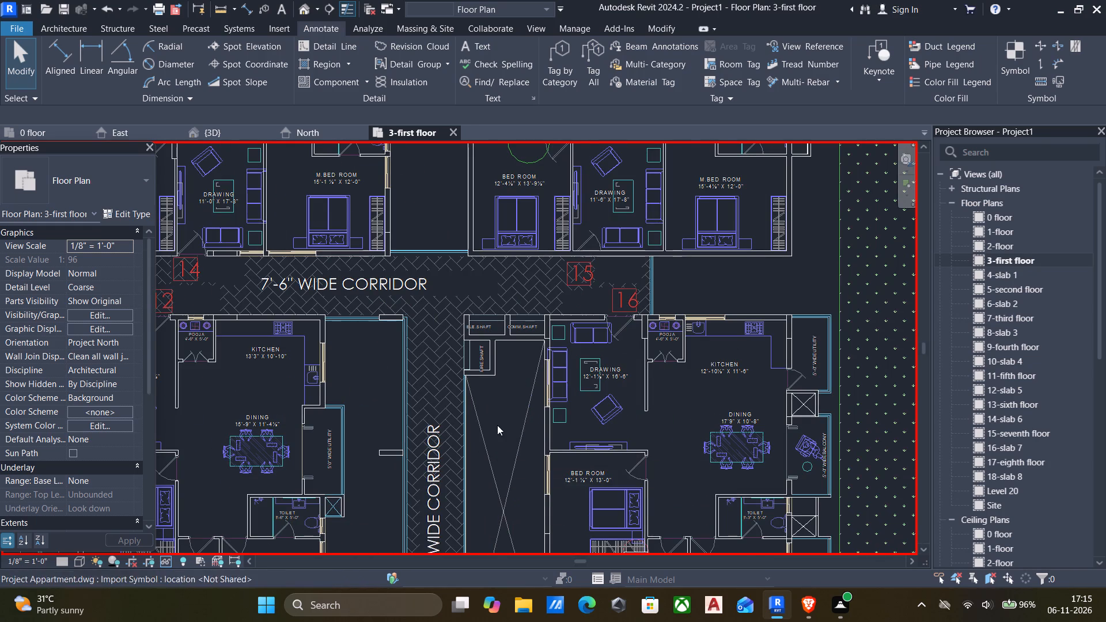
scroll(498, 425, down, 6)
middle_drag(522, 397, 532, 366)
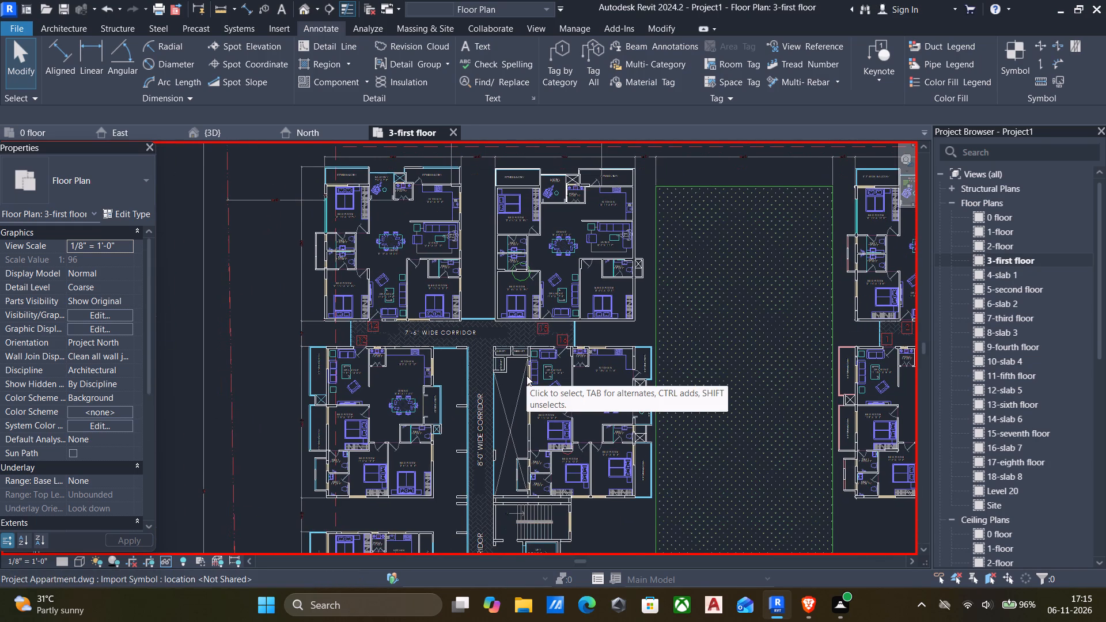
scroll(498, 414, up, 1)
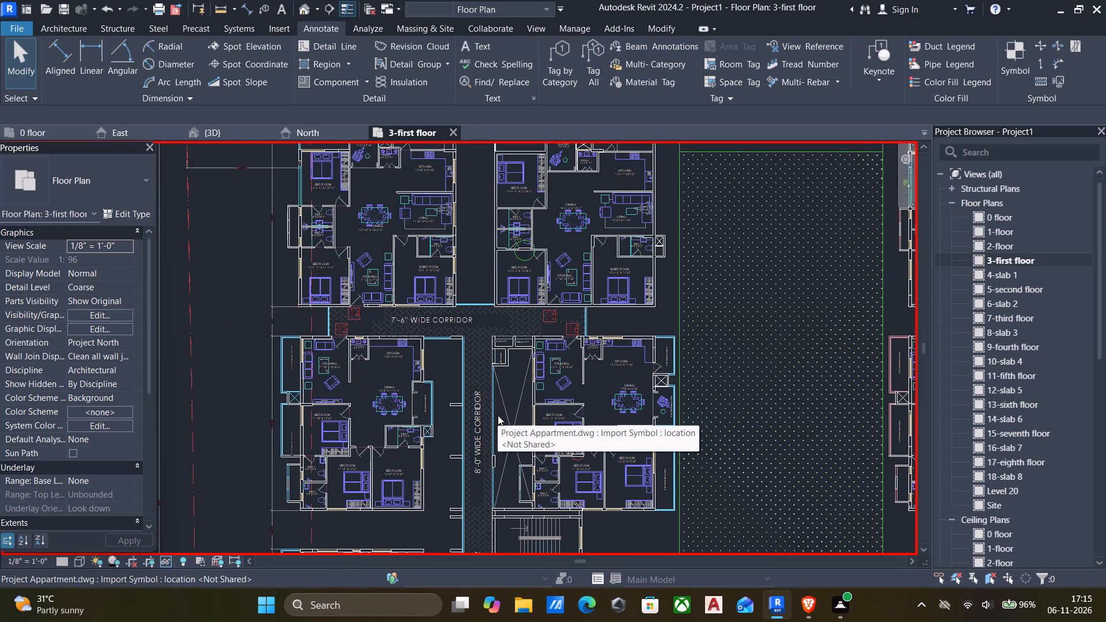
scroll(475, 415, up, 5)
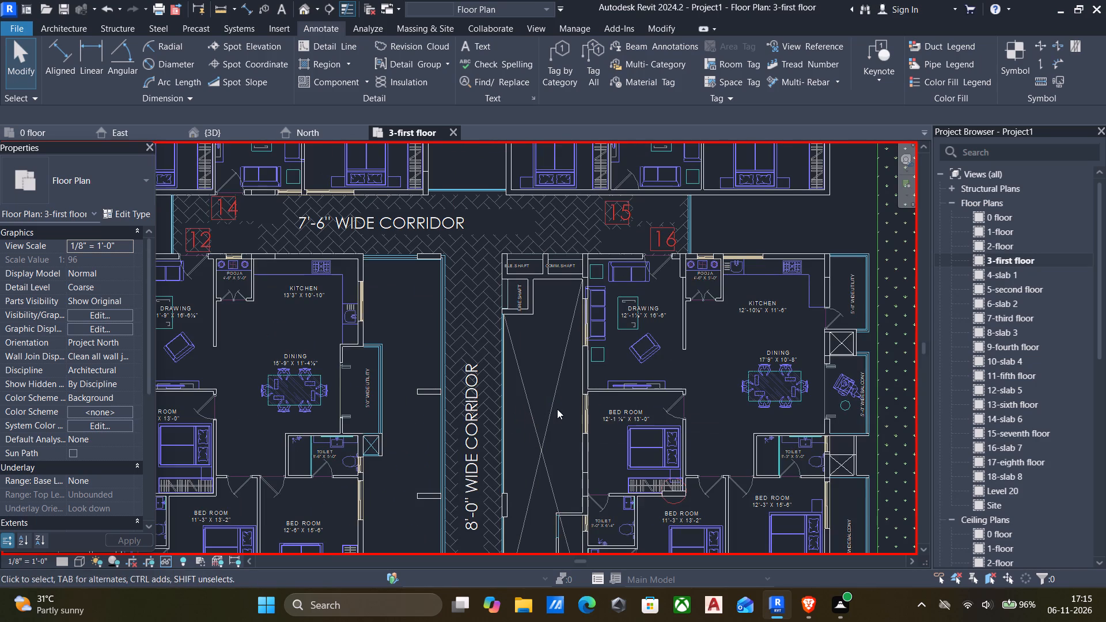
scroll(557, 409, up, 1)
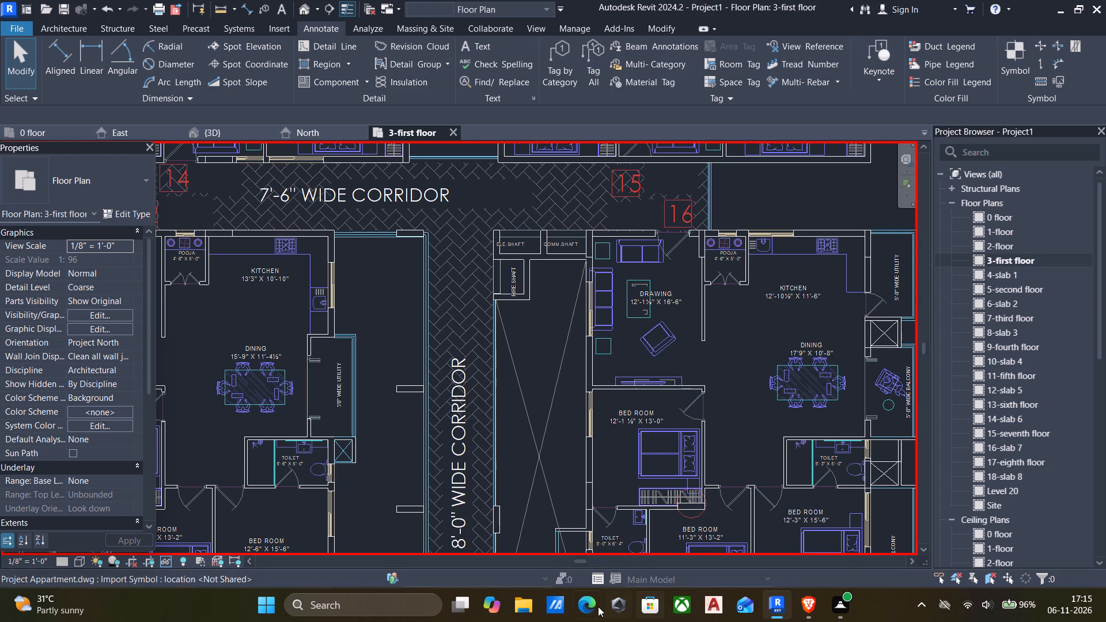
Open the 3D view and inspect the whole building's columns and floor slabs around to the modelled apartment.
click(303, 12)
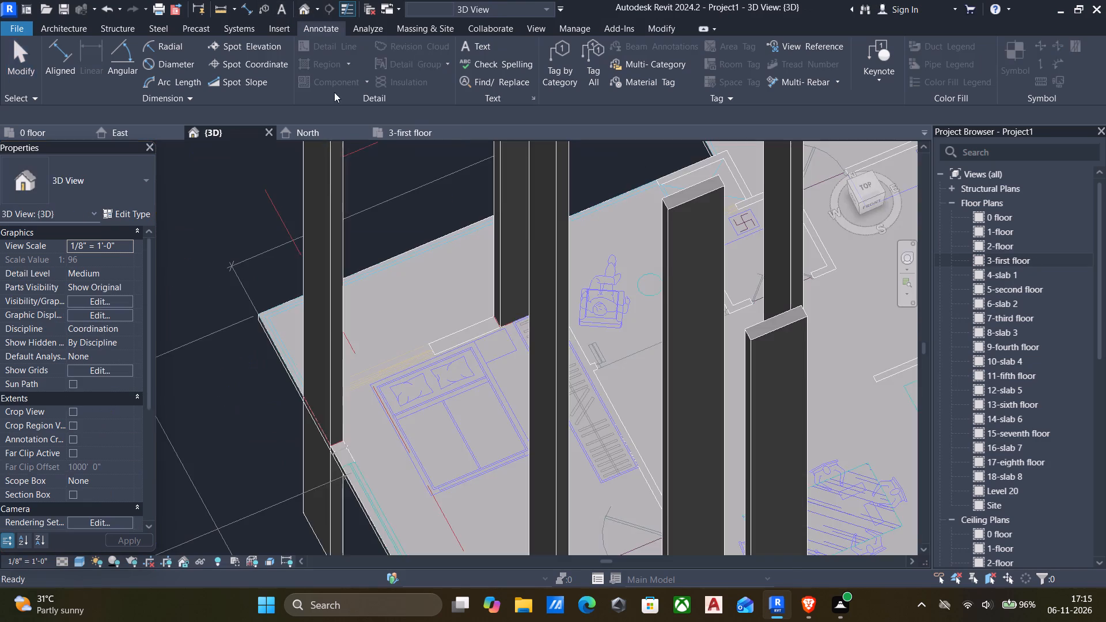
scroll(441, 381, down, 19)
middle_drag(520, 394, 488, 274)
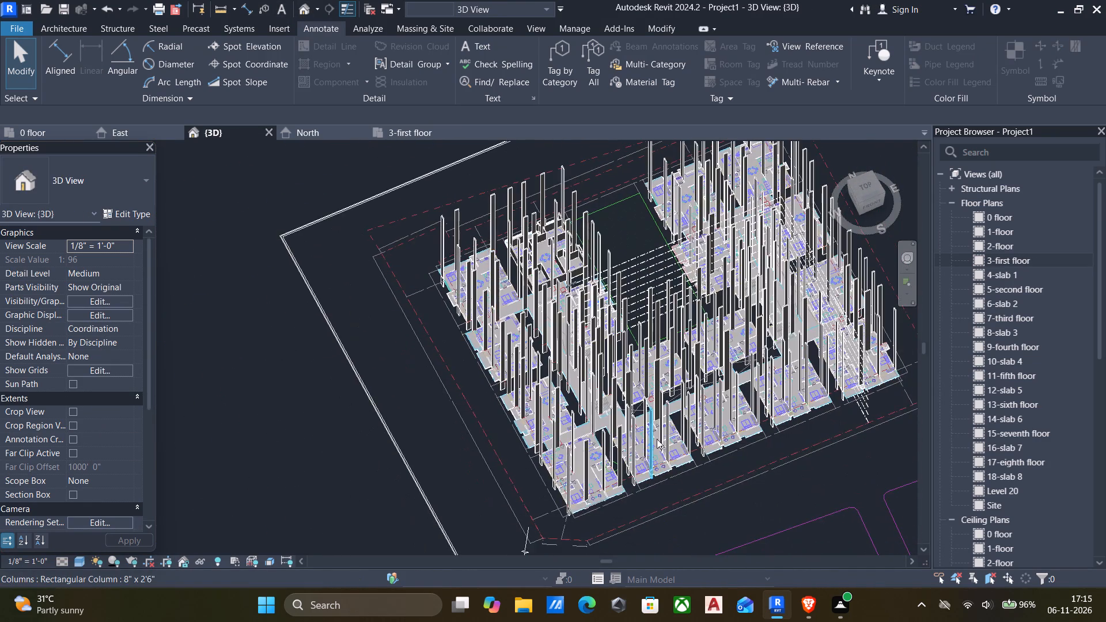
scroll(668, 450, up, 5)
scroll(652, 464, down, 7)
shift+middle_drag(634, 465, 605, 469)
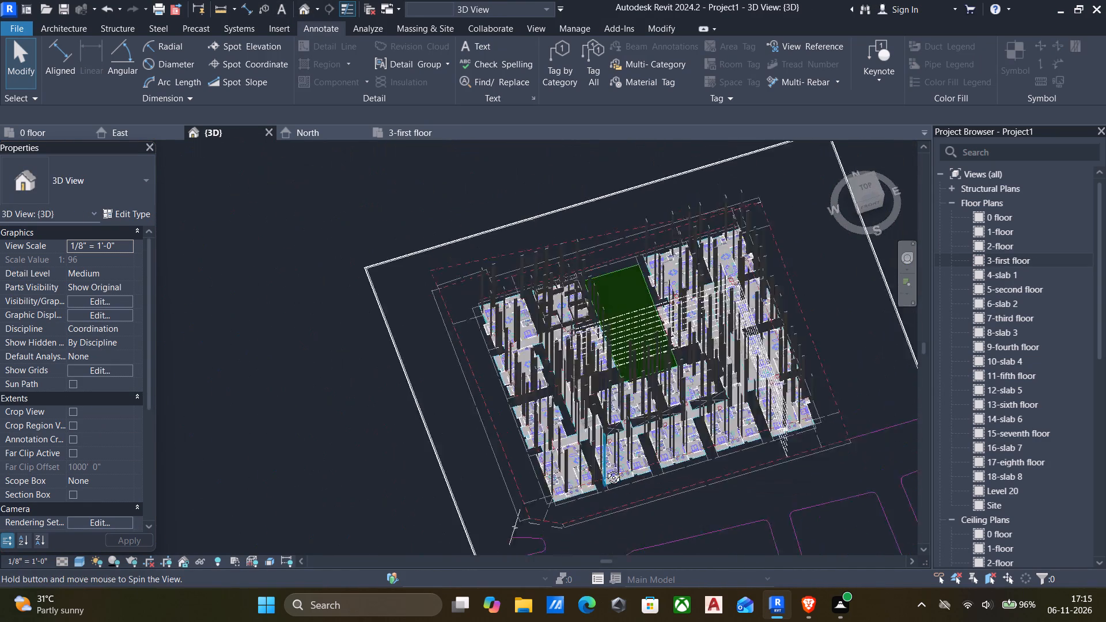
shift+middle_drag(605, 469, 325, 390)
shift+middle_drag(562, 418, 522, 393)
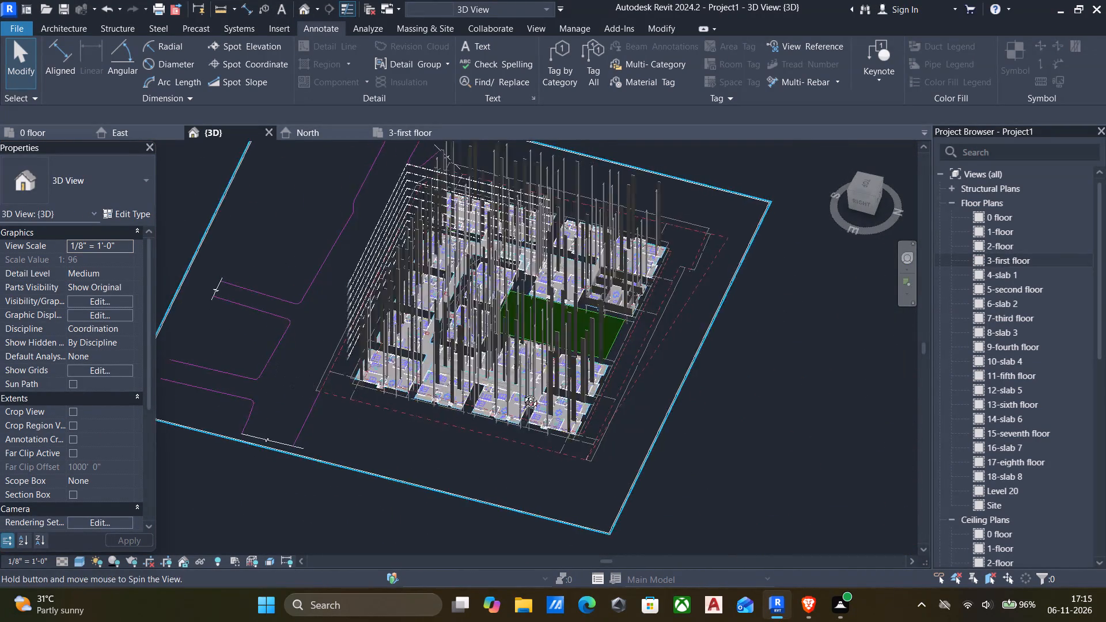
shift+middle_drag(522, 393, 480, 354)
scroll(559, 362, up, 7)
scroll(727, 252, up, 3)
scroll(725, 256, down, 4)
middle_drag(716, 267, 641, 382)
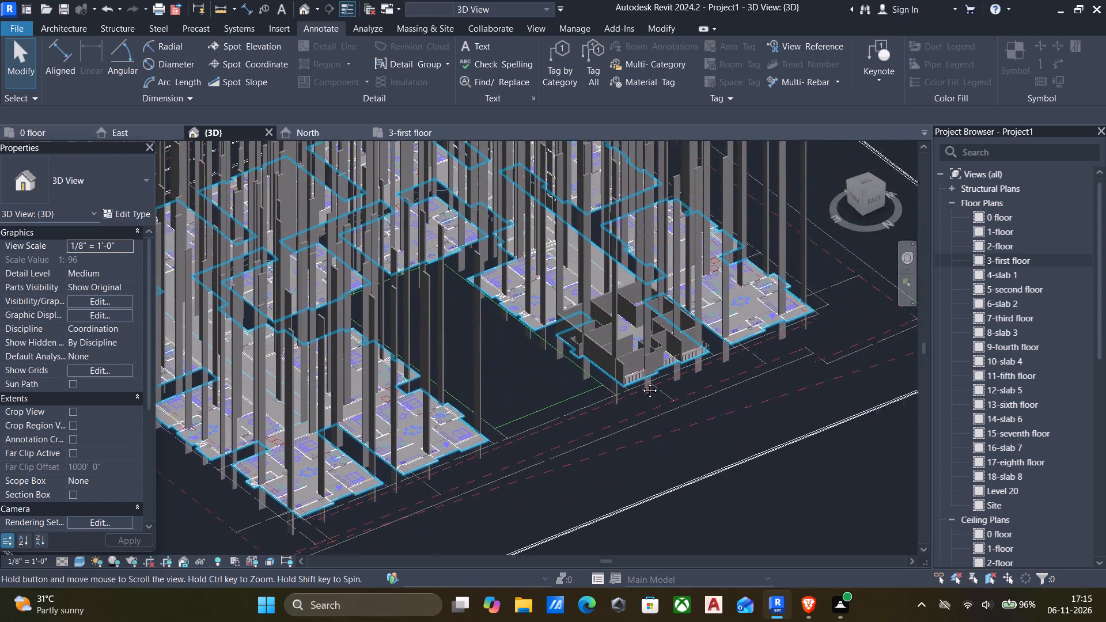
middle_drag(641, 382, 642, 380)
Inspect the modelled apartment in 3D, checking its outer walls, balcony handrails and projecting duct walls against the columns and slab.
scroll(641, 380, up, 7)
scroll(691, 313, up, 6)
scroll(816, 431, down, 3)
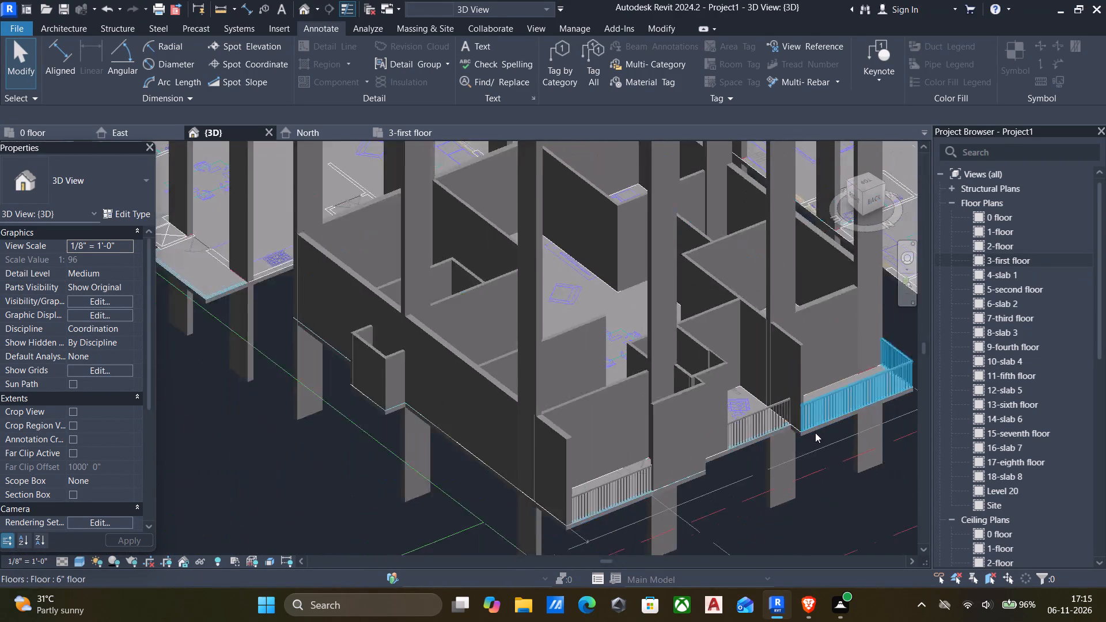
scroll(815, 433, down, 1)
middle_drag(783, 440, 768, 422)
scroll(628, 467, up, 4)
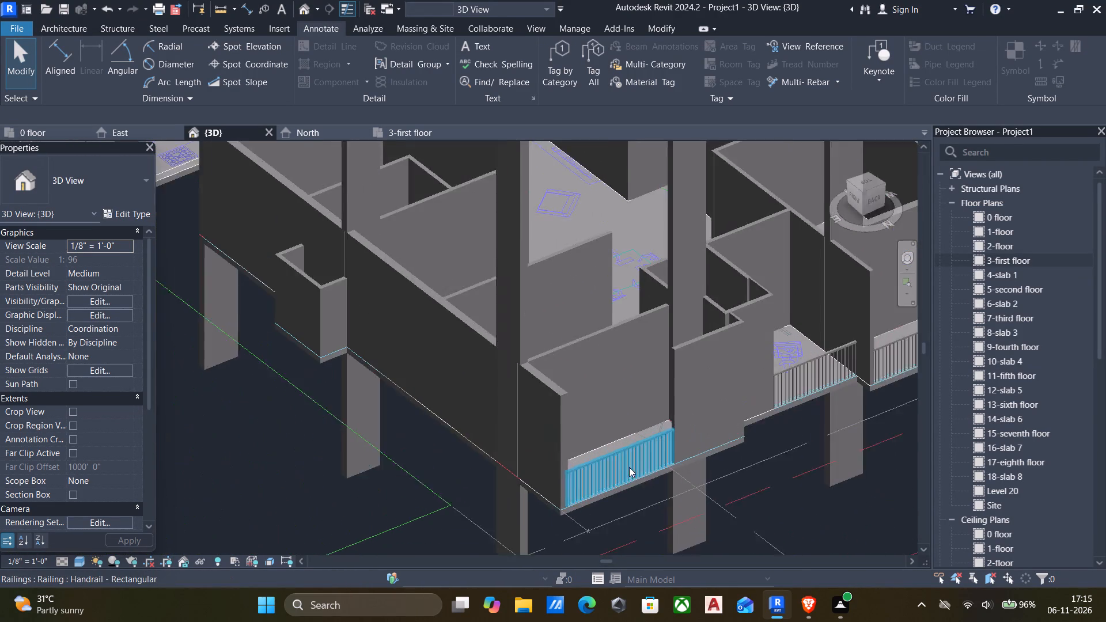
scroll(668, 452, down, 6)
scroll(730, 358, down, 1)
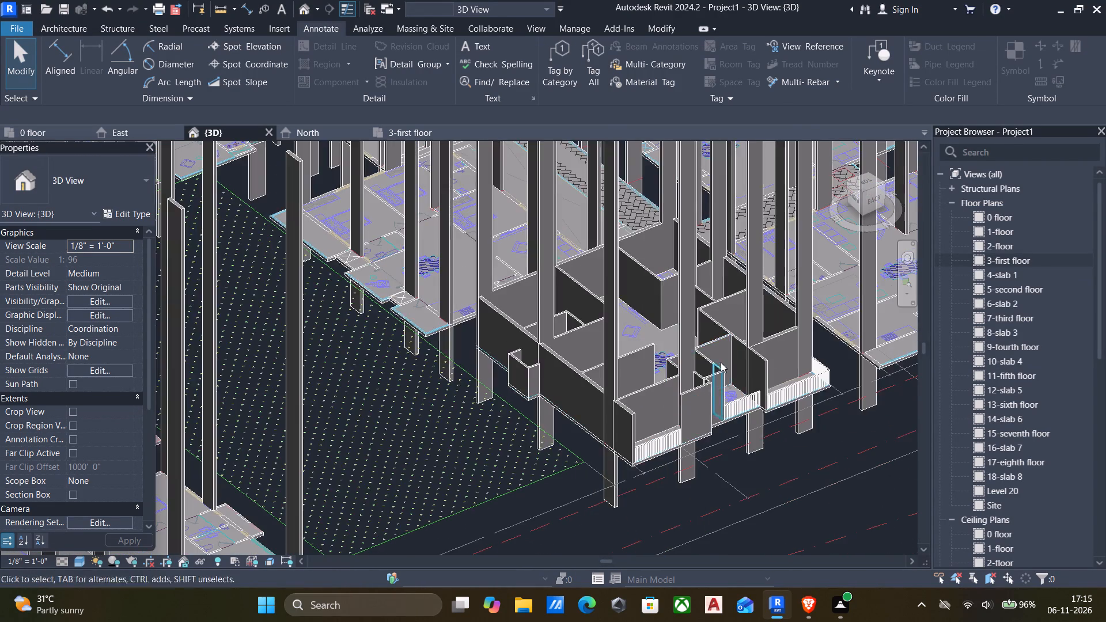
scroll(719, 365, down, 2)
shift+middle_drag(683, 379, 487, 394)
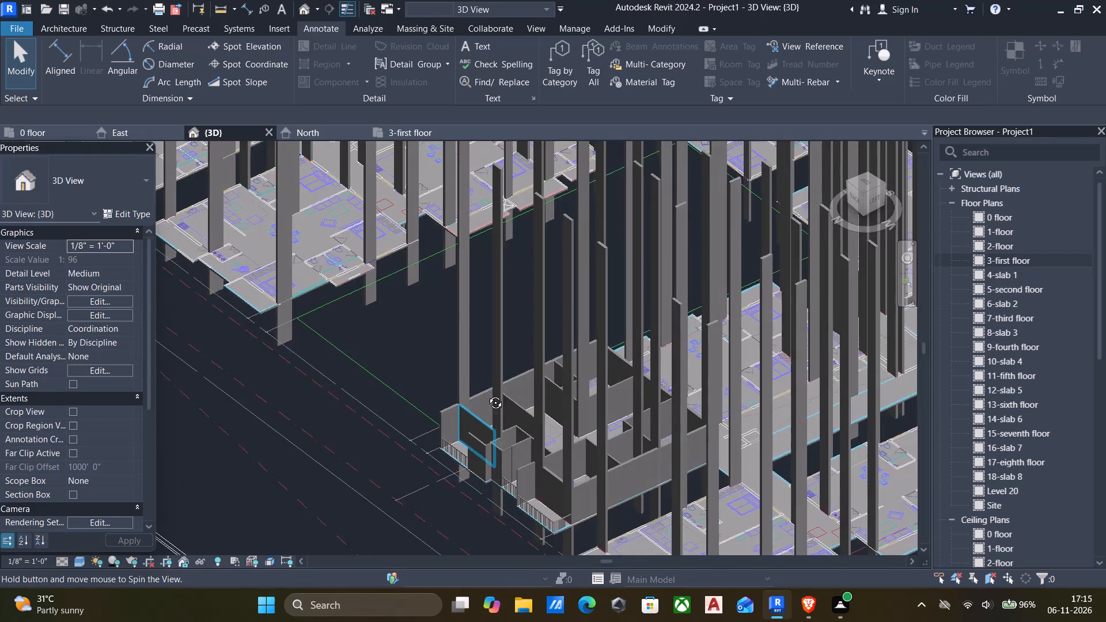
shift+middle_drag(487, 394, 580, 357)
shift+middle_click(588, 351)
shift+middle_drag(574, 380, 669, 389)
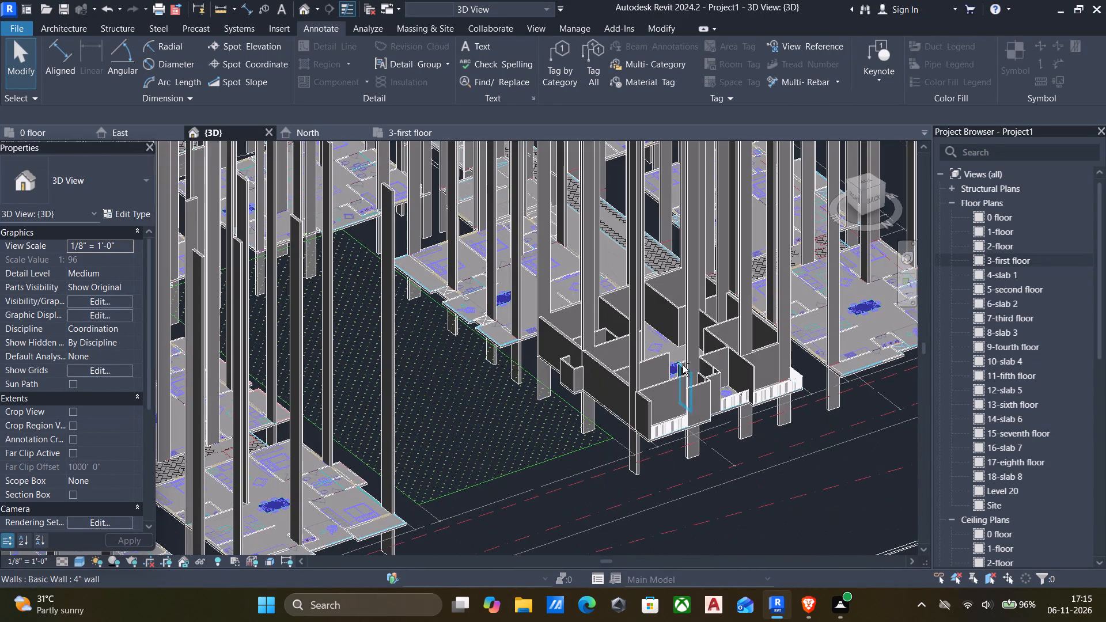
shift+middle_drag(581, 386, 609, 374)
scroll(608, 365, up, 7)
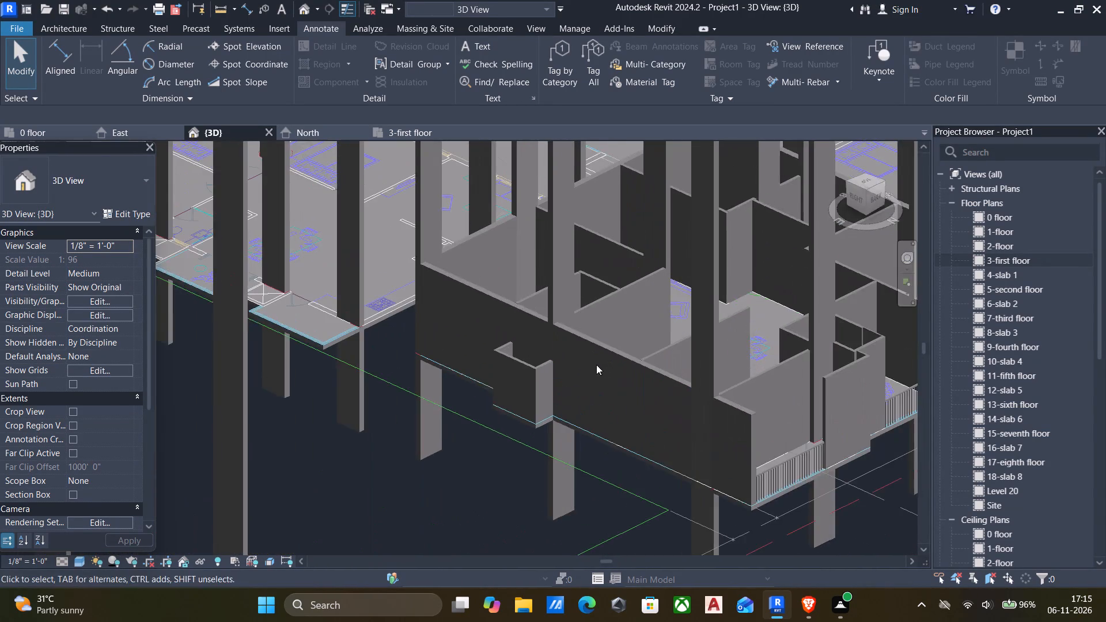
scroll(528, 373, up, 5)
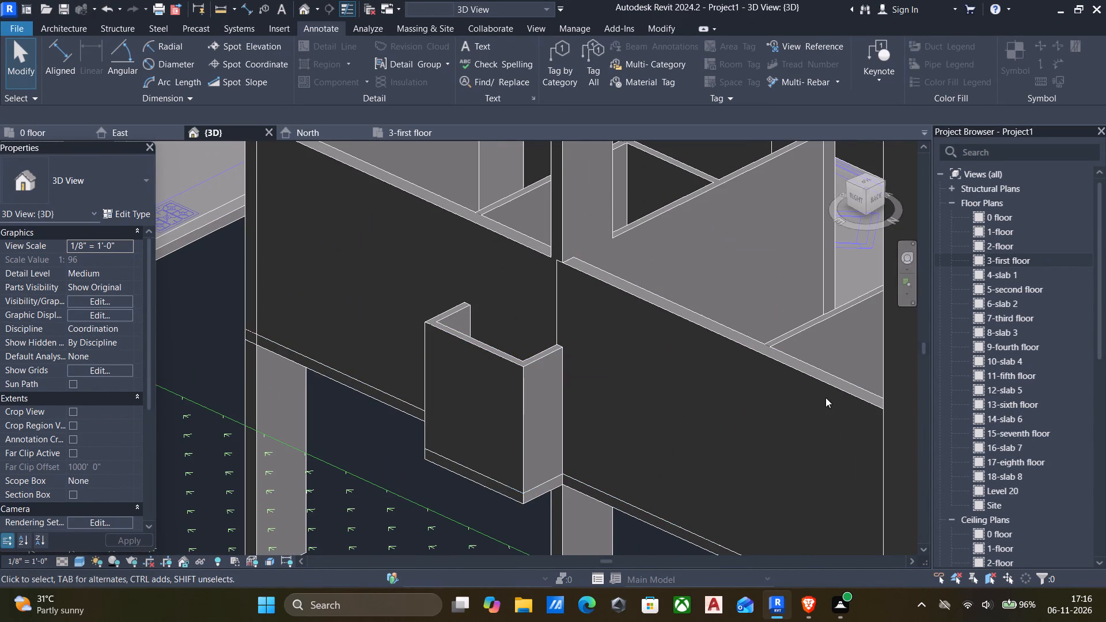
Save the project as "apartment plan -11" in the REVIT -PLANS folder on the OS (C:) drive.
key(ctrl+s)
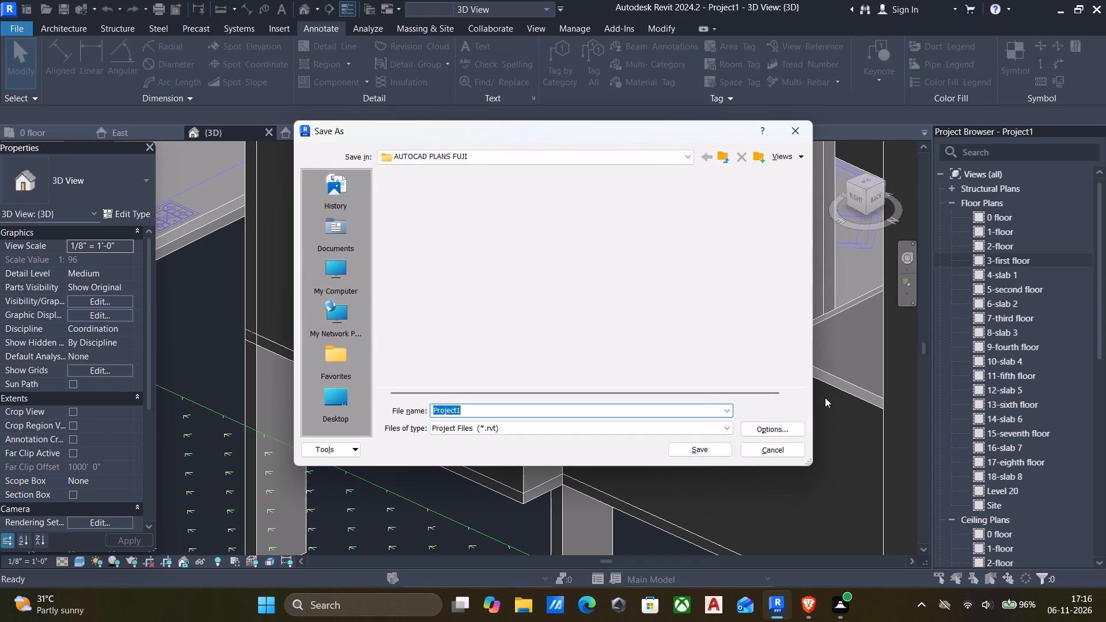
scroll(339, 393, down, 5)
click(336, 398)
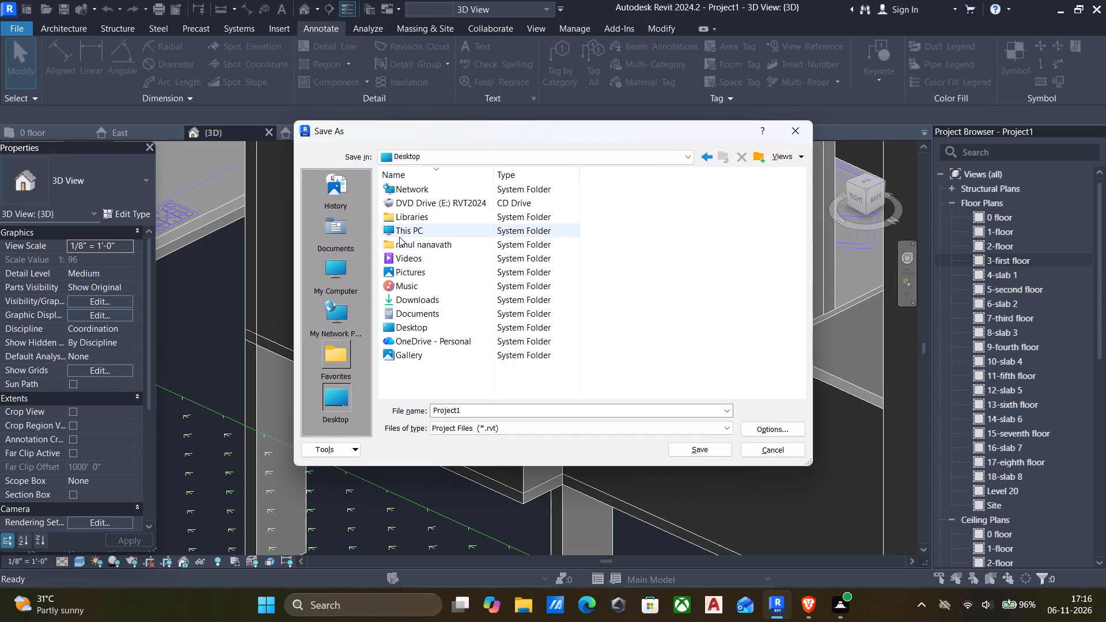
click(407, 234)
double_click(407, 234)
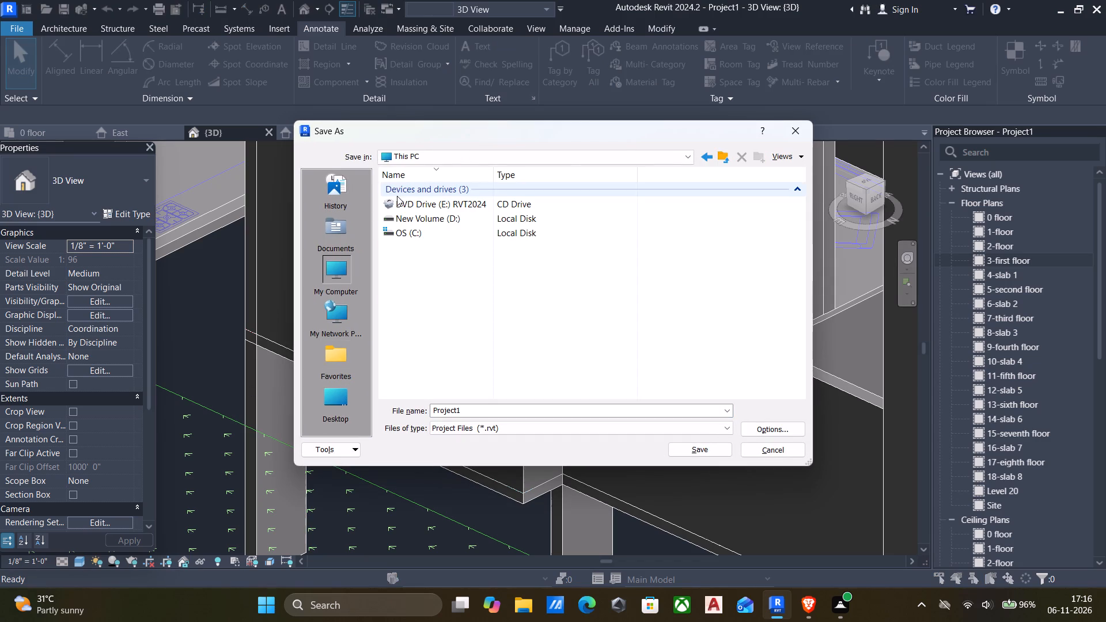
double_click(402, 229)
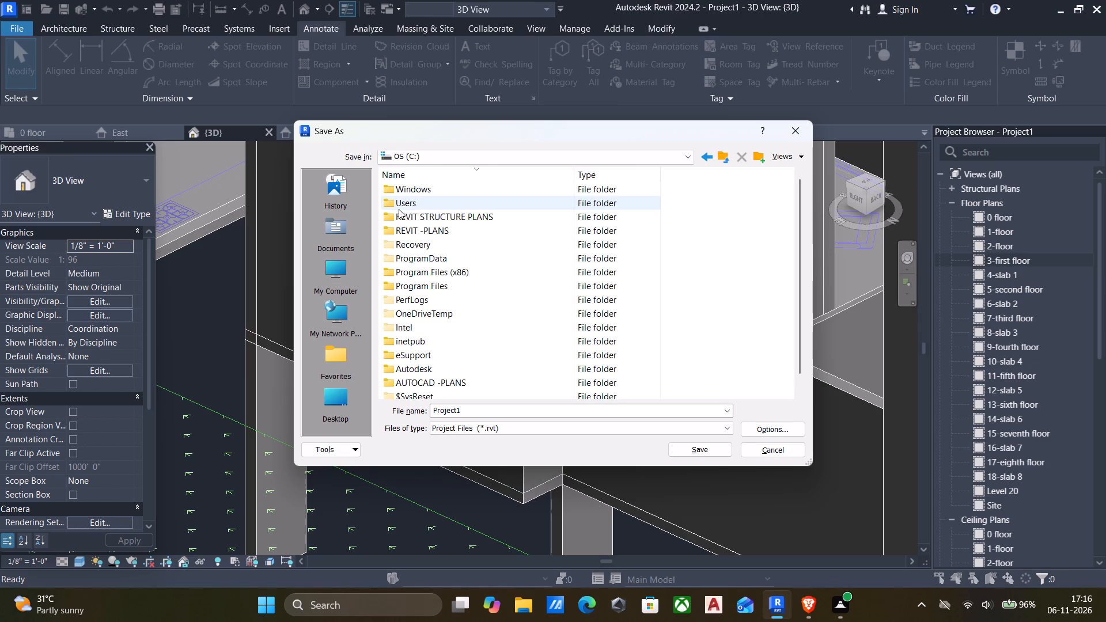
double_click(410, 229)
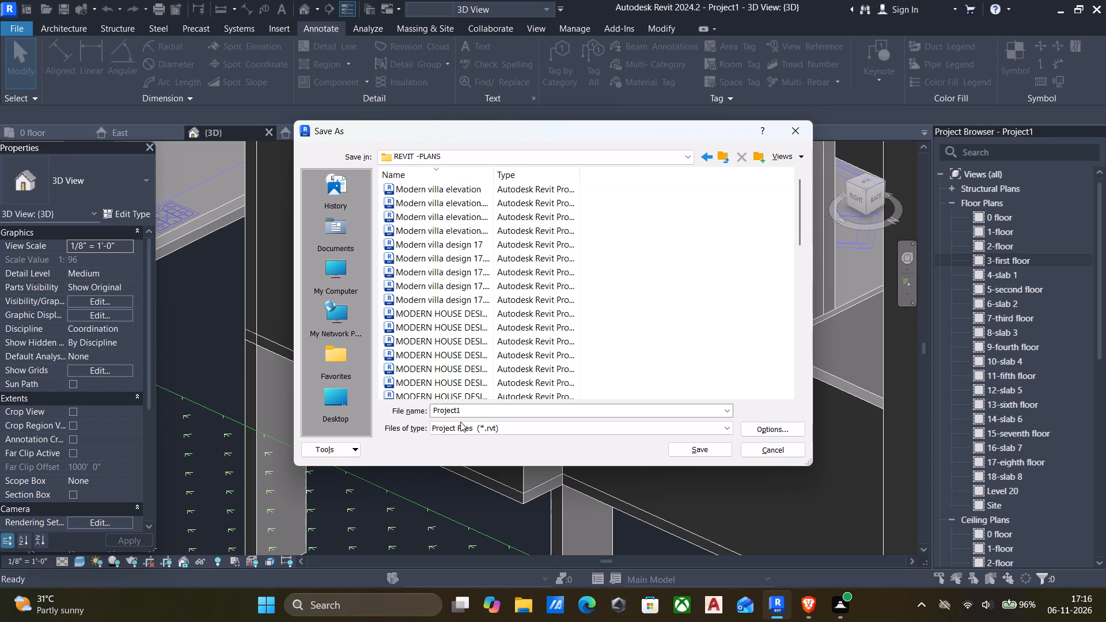
drag(479, 409, 350, 412)
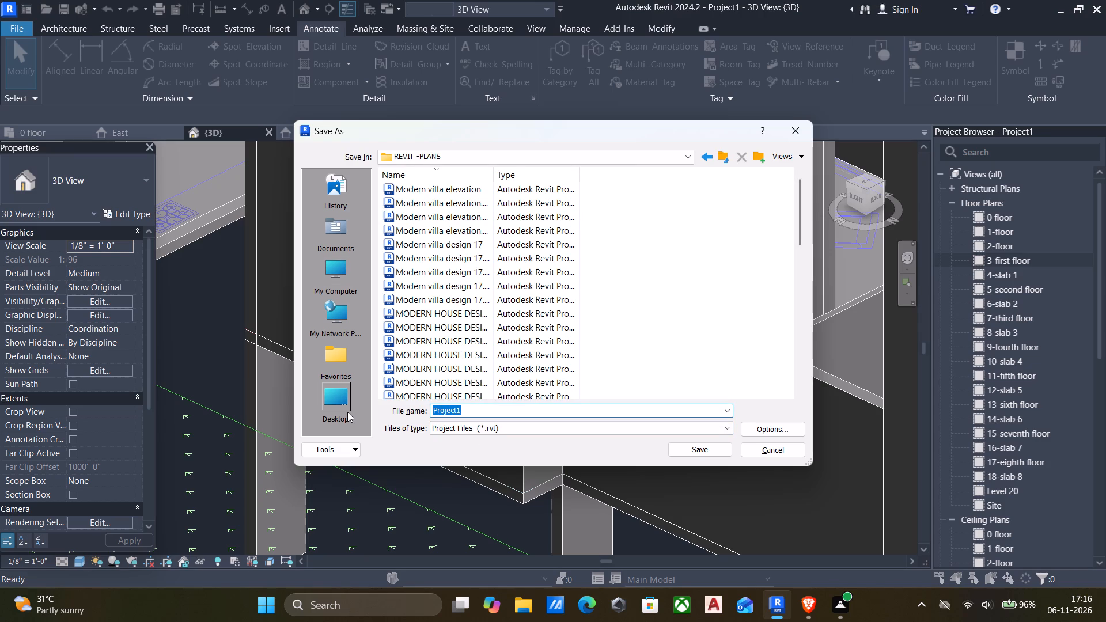
text(apa)
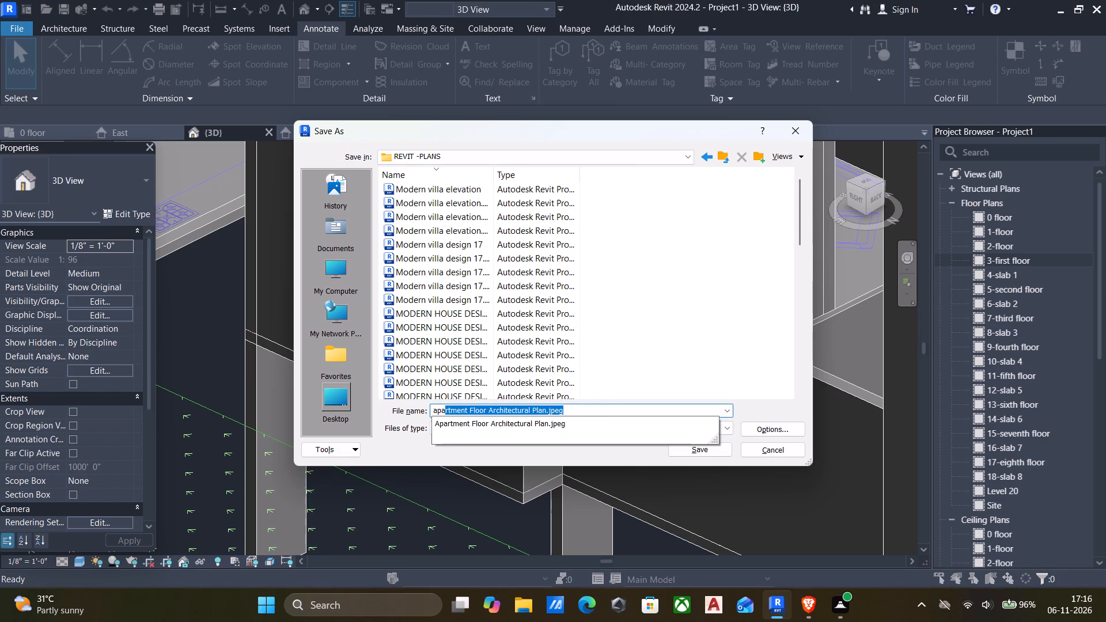
text(rtmenr)
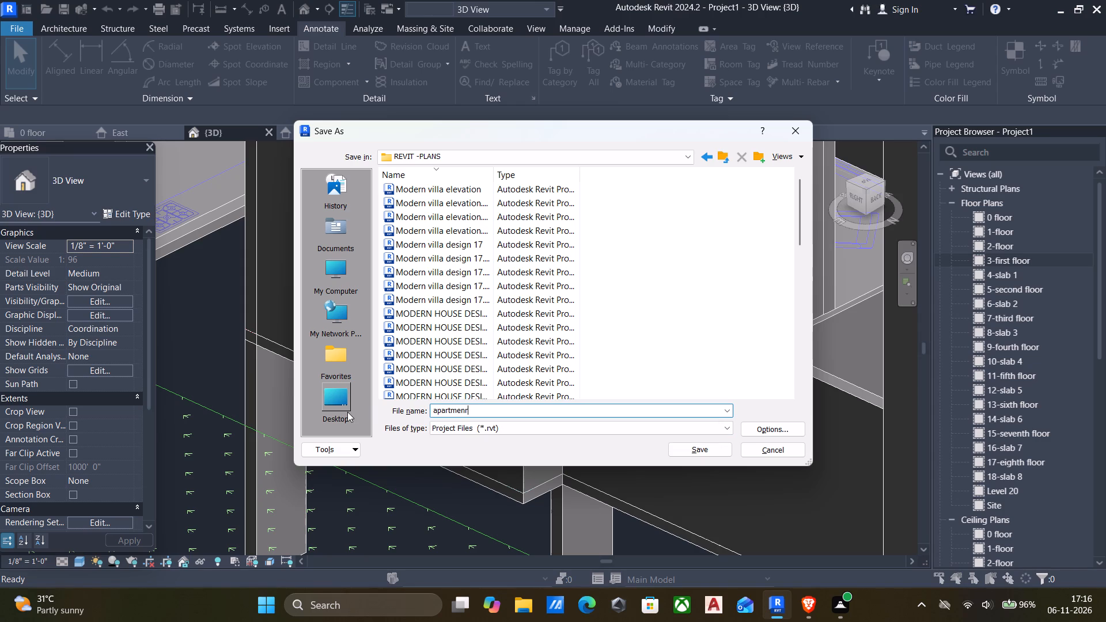
key(BackSpace)
text(t)
key(space)
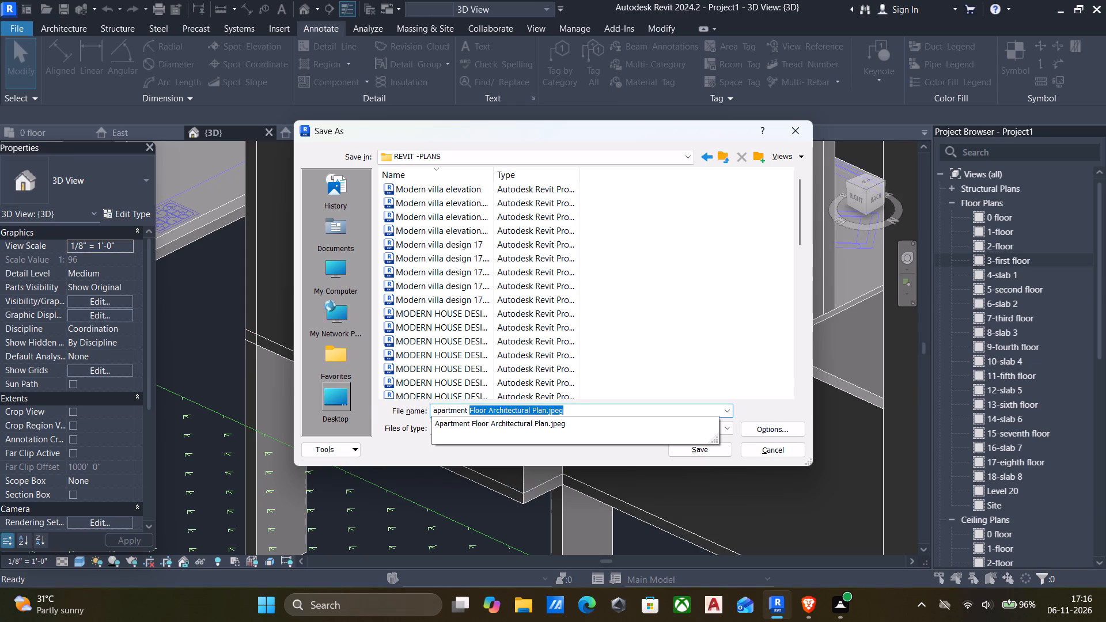
text(plan)
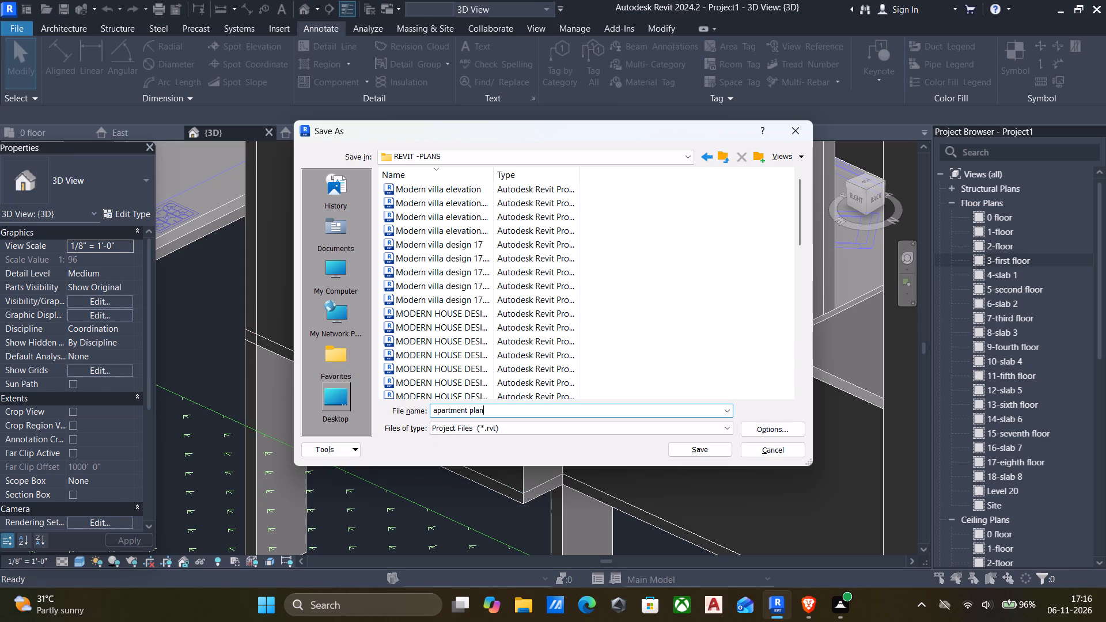
key(space)
text(-11)
click(705, 451)
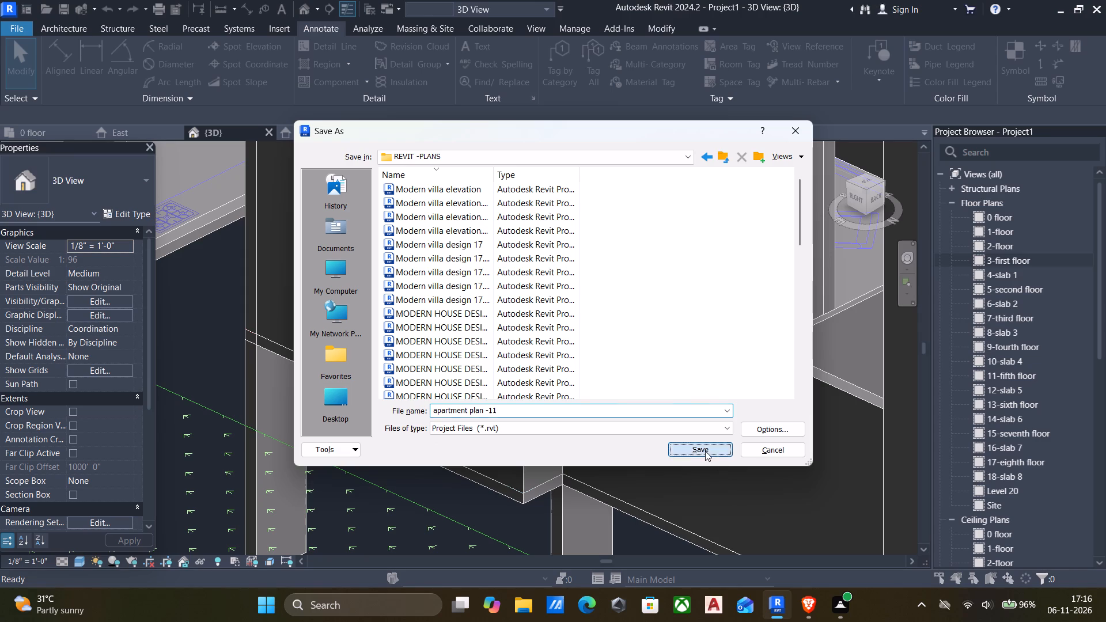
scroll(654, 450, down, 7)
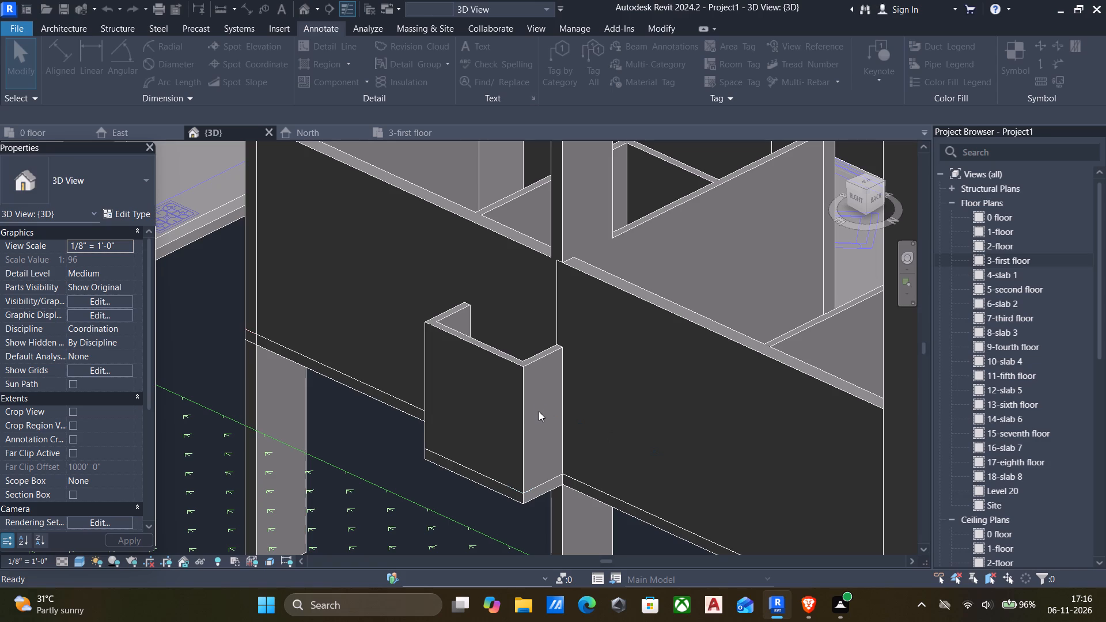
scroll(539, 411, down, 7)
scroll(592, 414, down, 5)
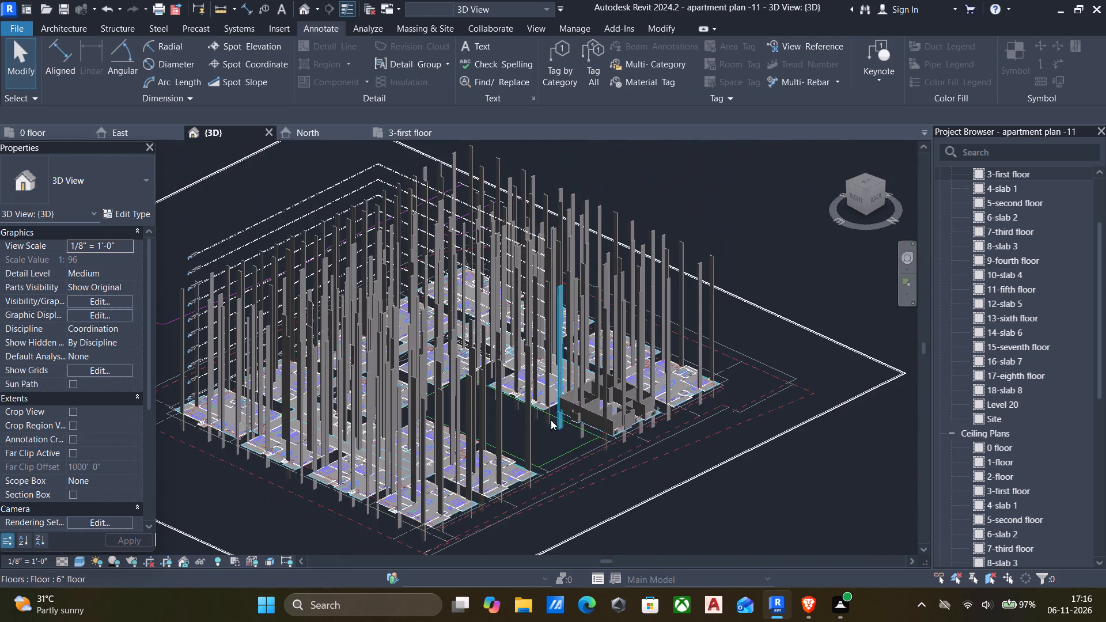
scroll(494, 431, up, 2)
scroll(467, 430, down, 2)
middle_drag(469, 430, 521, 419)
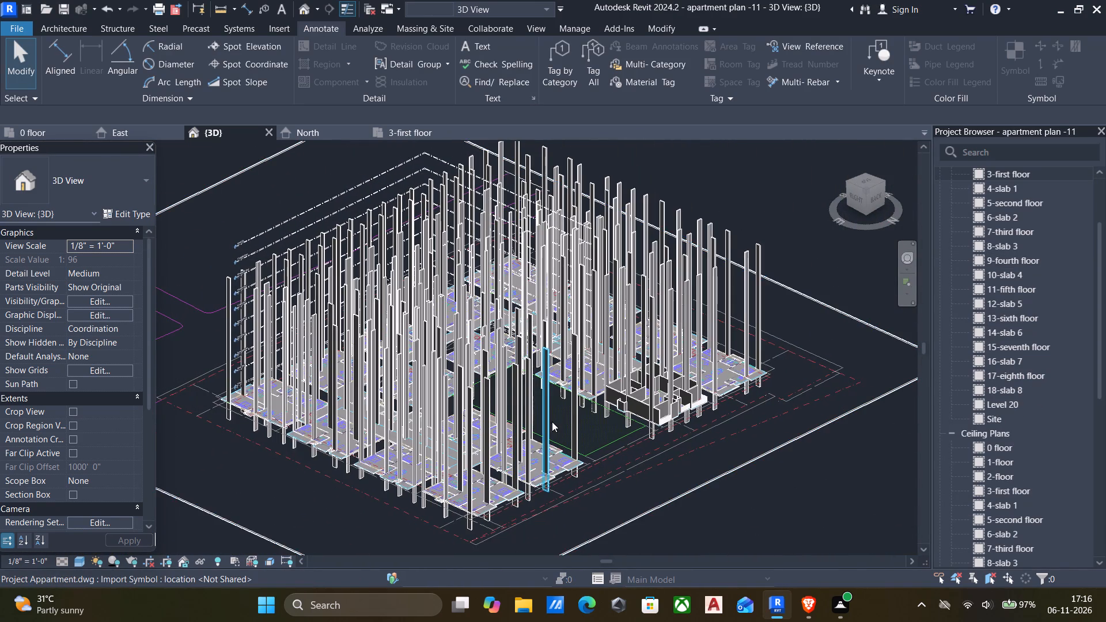
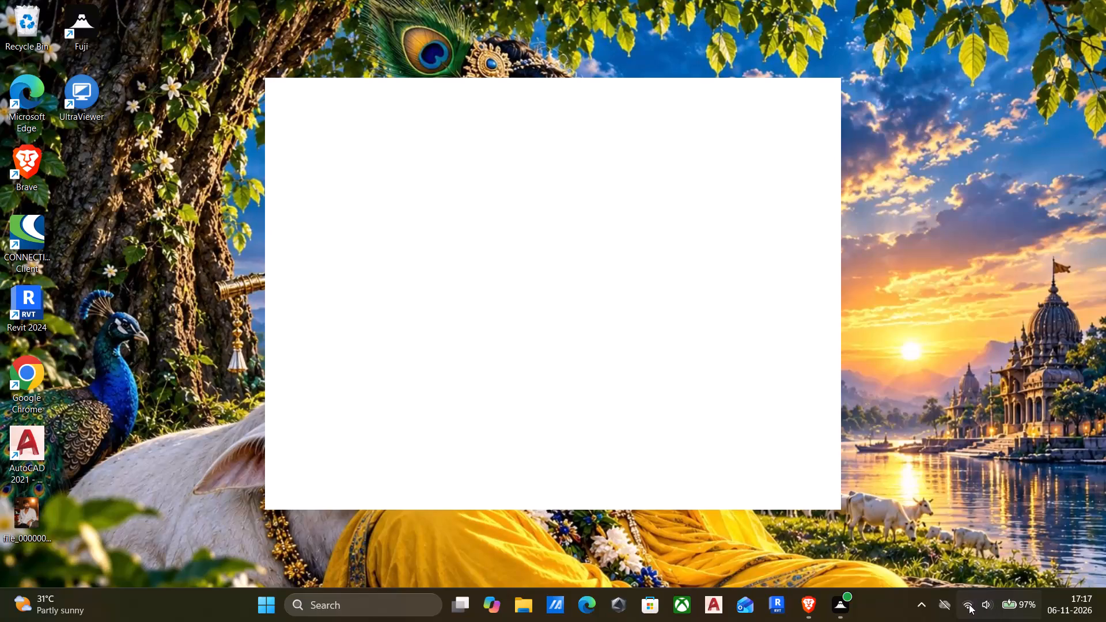
Turn off the computer's Wi-Fi connection and return to the desktop.
click(875, 342)
double_click(923, 239)
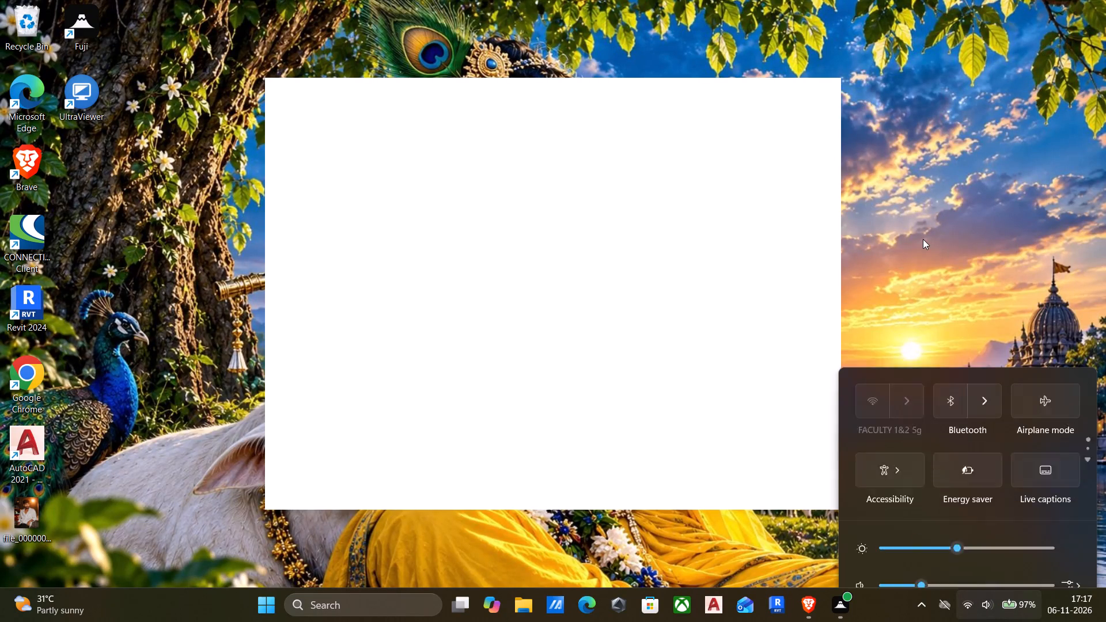
click(166, 397)
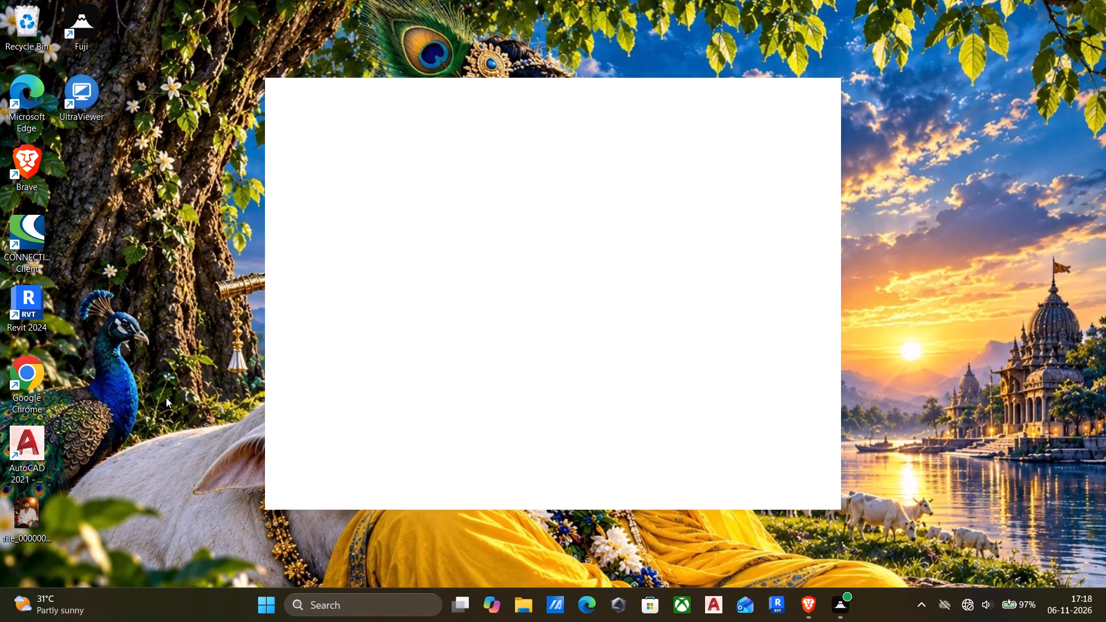
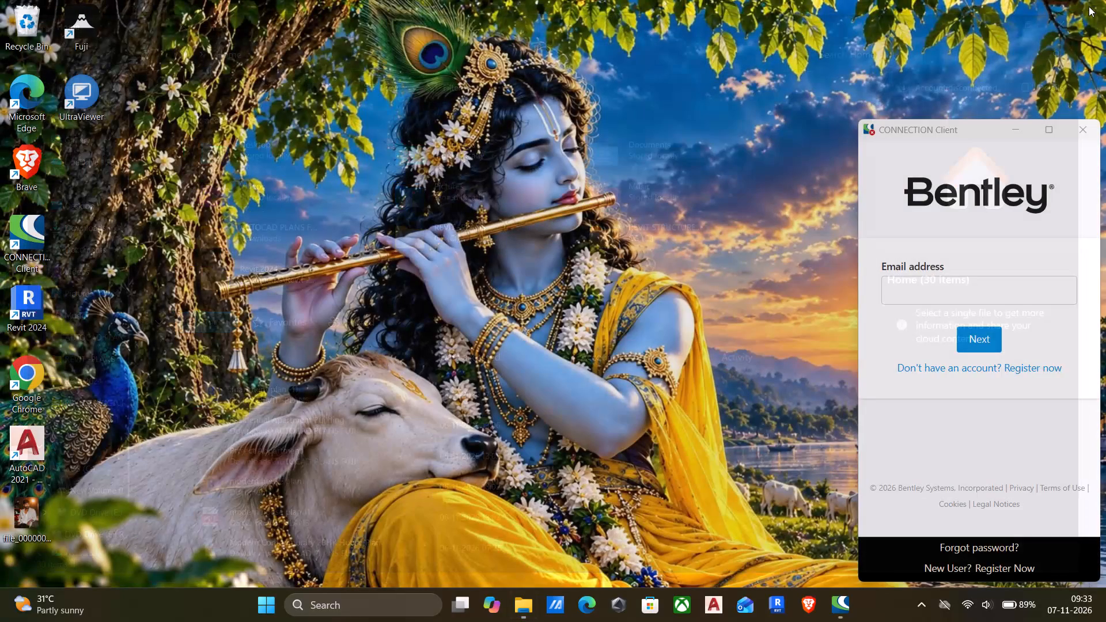
Close the Bentley CONNECTION Client sign-in window without signing in.
click(1080, 128)
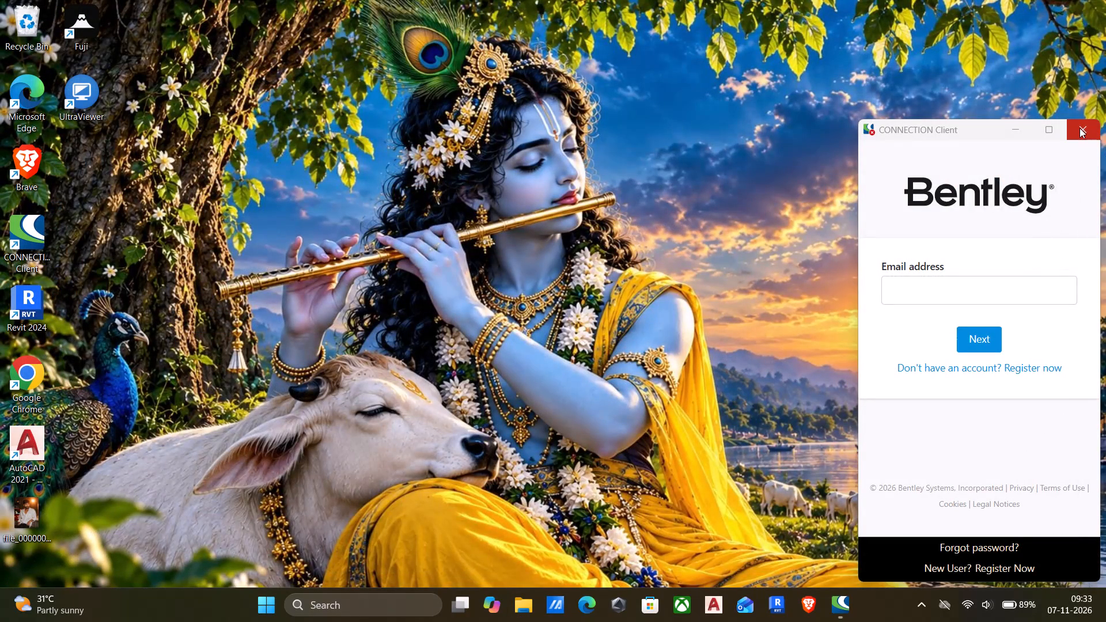
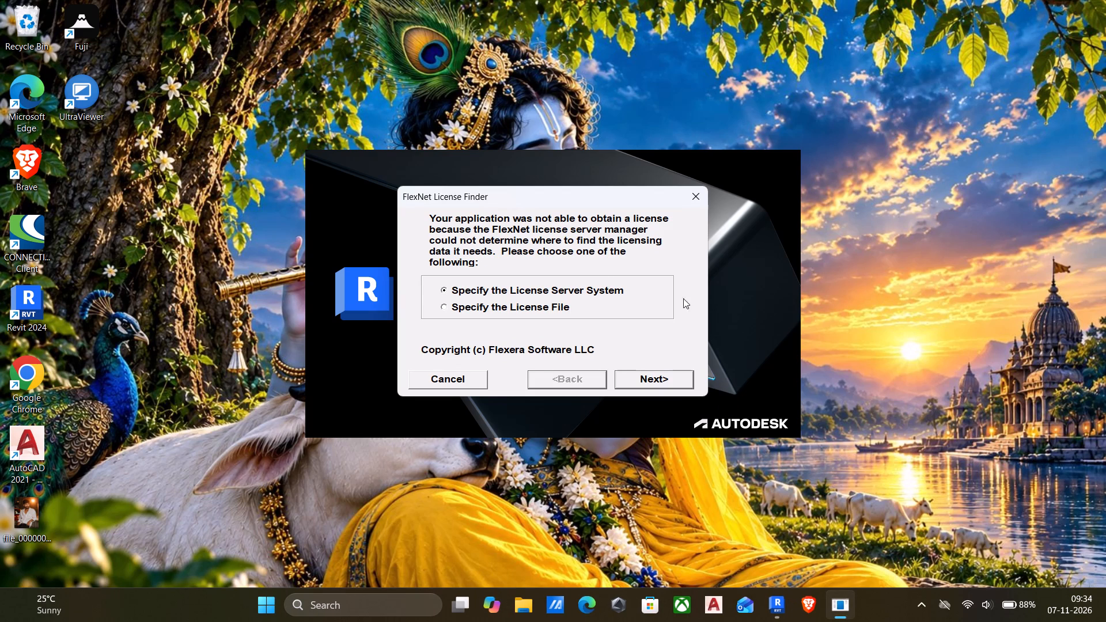
Dismiss the FlexNet License Finder and the Licensing Error dialog without specifying a license server or file.
click(695, 195)
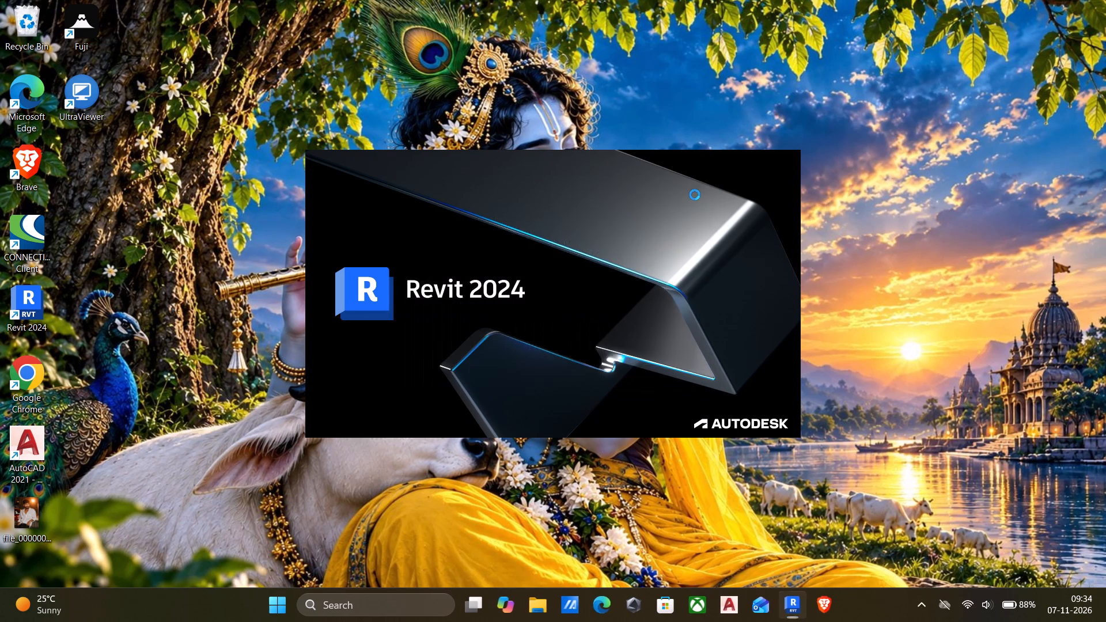
click(651, 335)
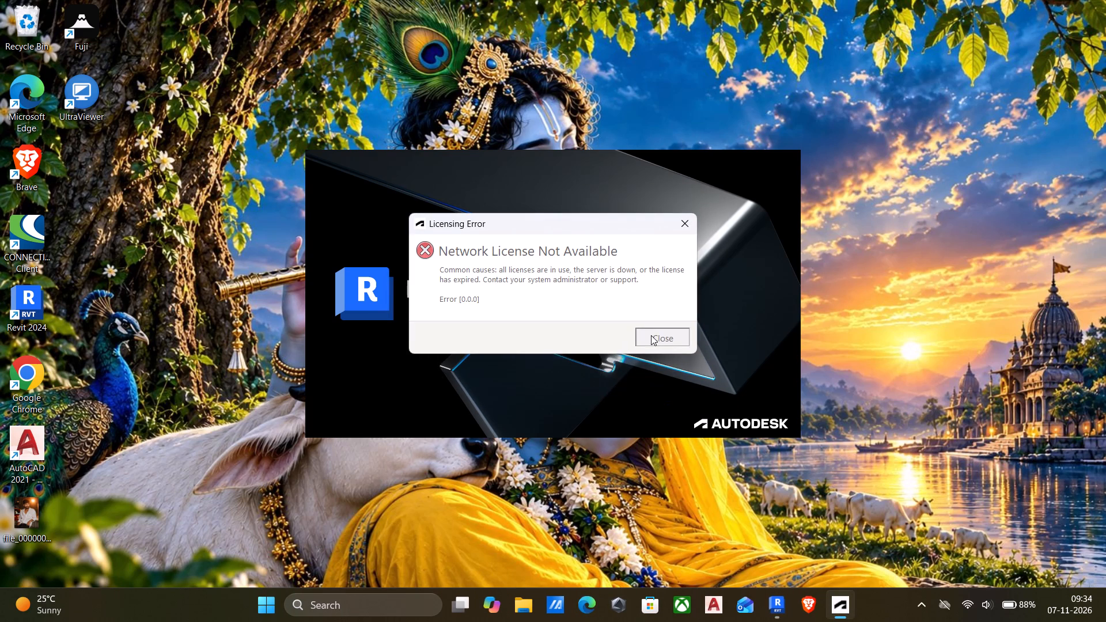
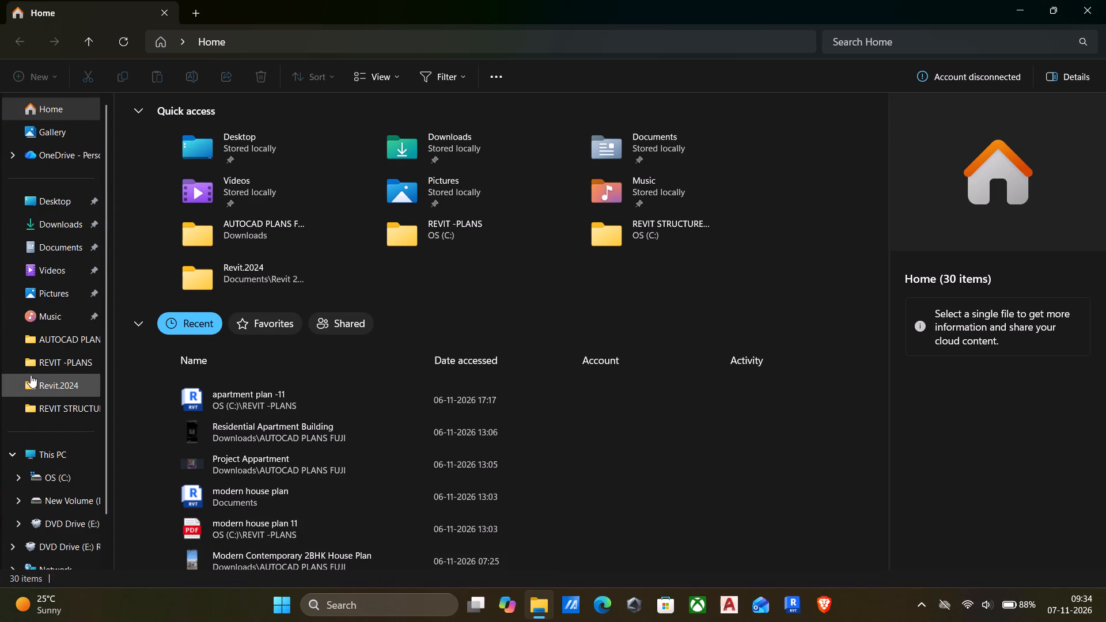
Mount the Autodesk.Revit.2024.2.Multilingual disc image from the Revit.2024 folder and open the Crack folder on it.
double_click(22, 387)
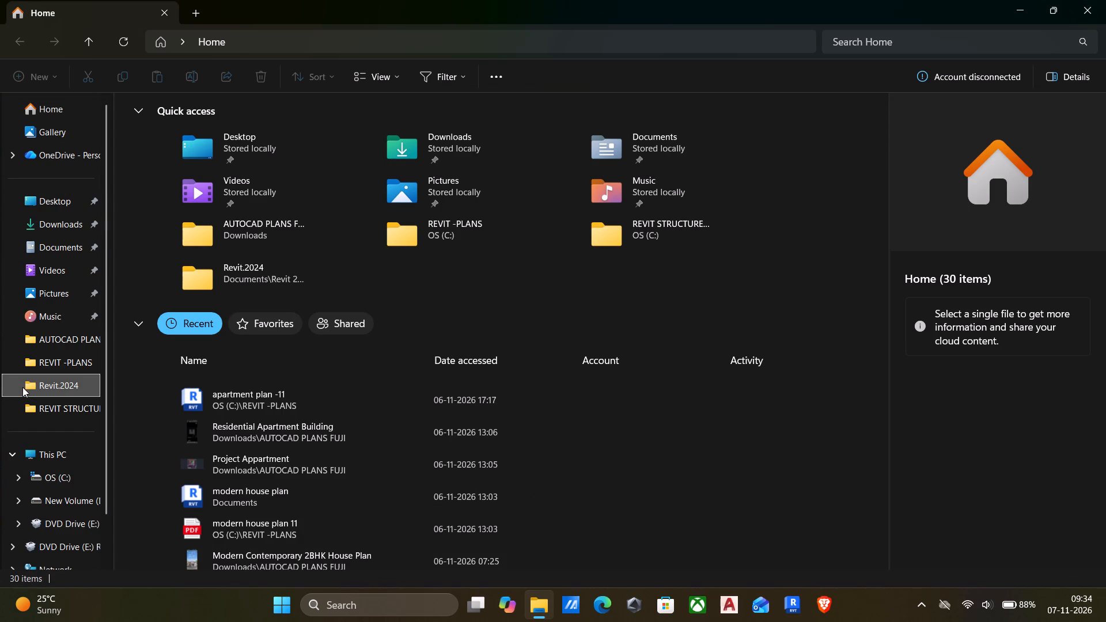
double_click(26, 385)
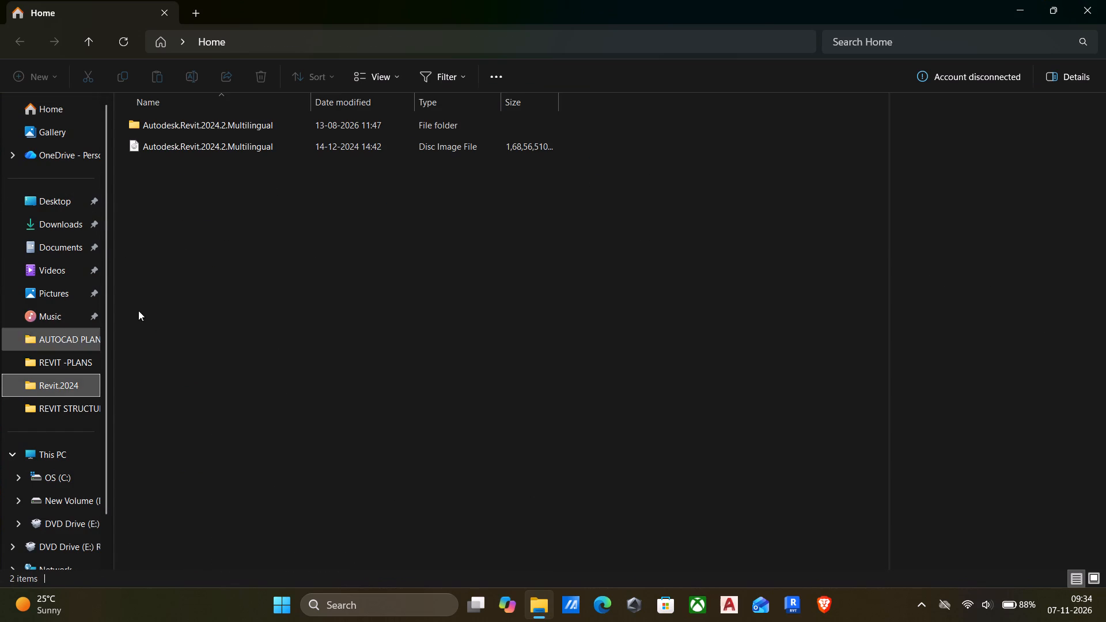
double_click(173, 141)
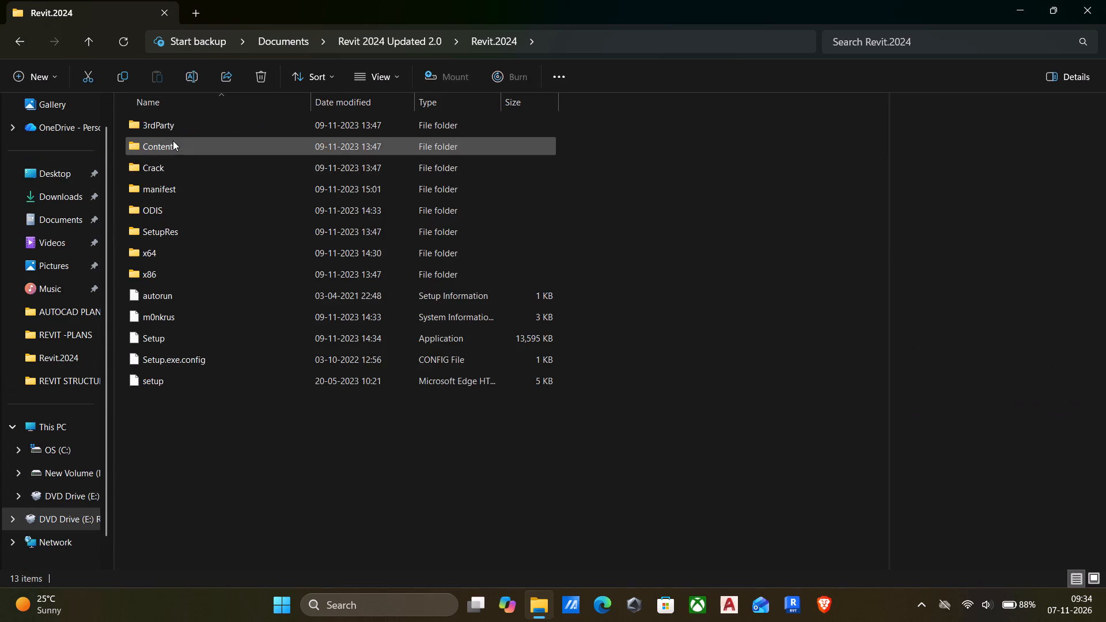
double_click(147, 171)
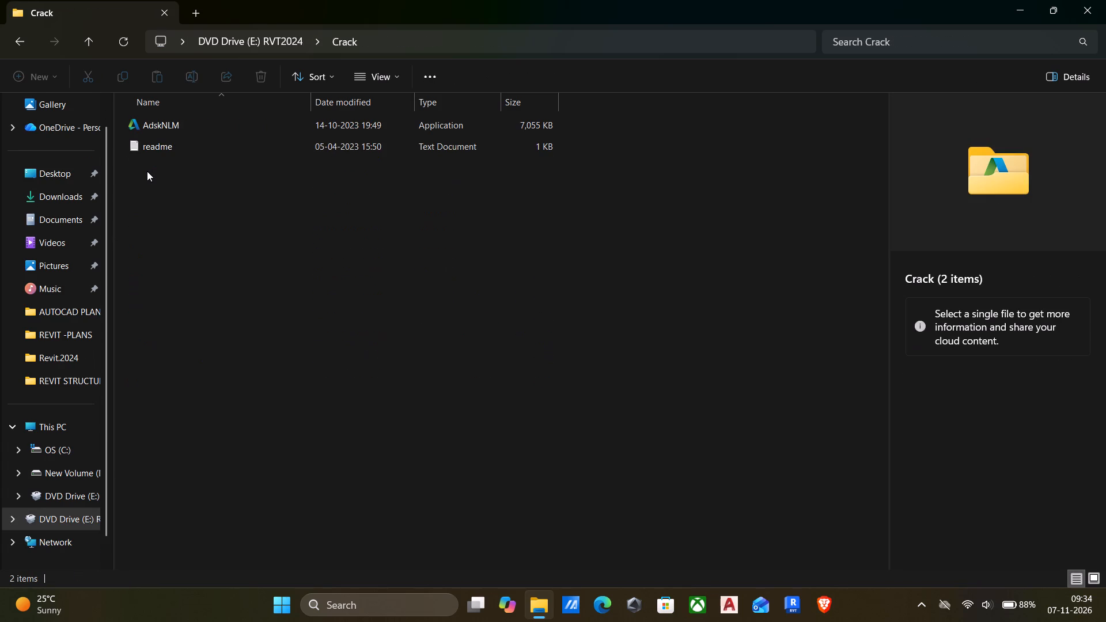
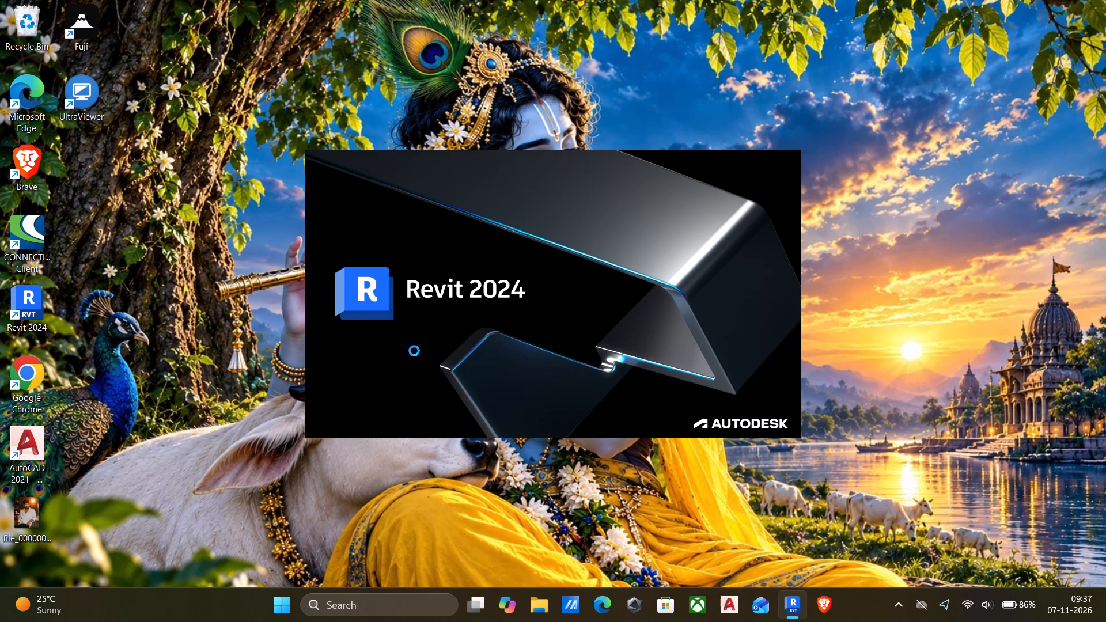
Launch the Fuji application from its desktop shortcut while Revit 2024 is loading.
double_click(90, 28)
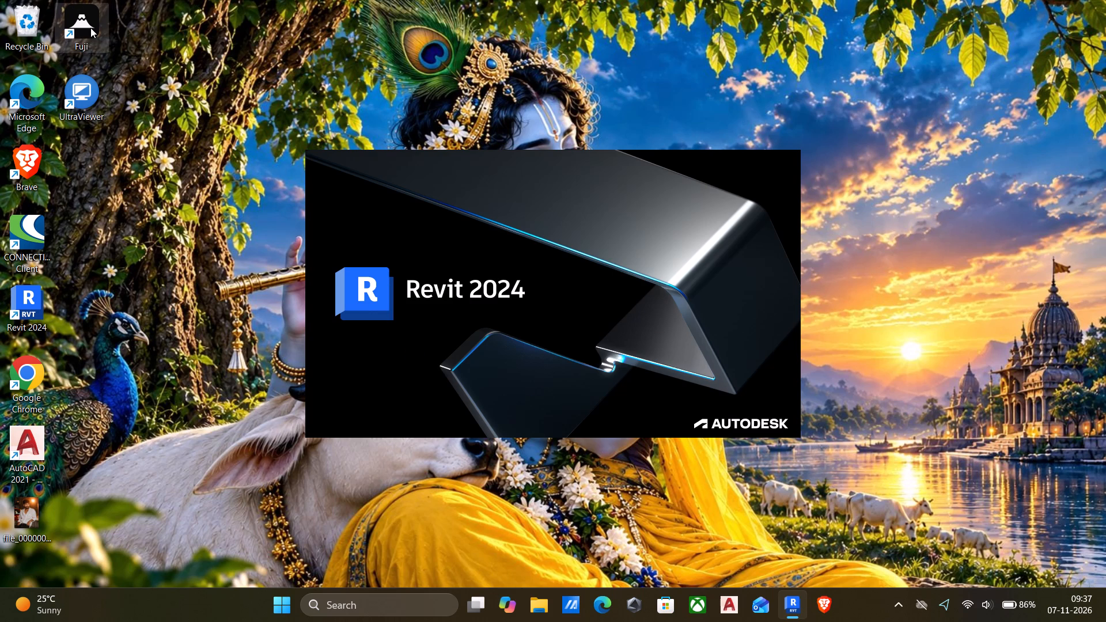
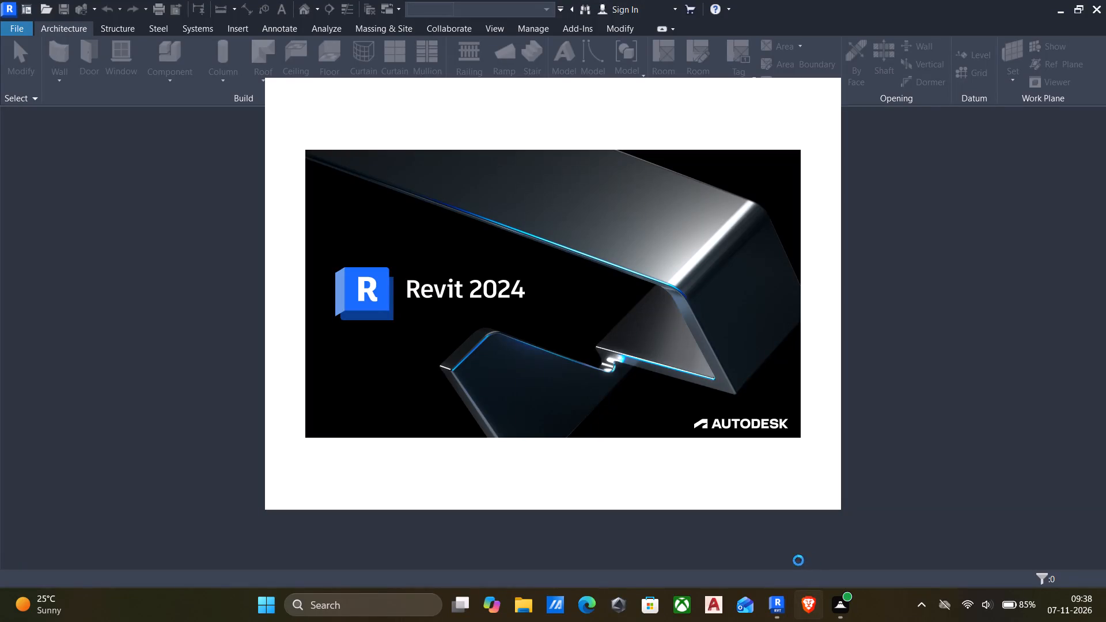
Launch the Brave browser while Revit 2024 is still loading.
click(806, 605)
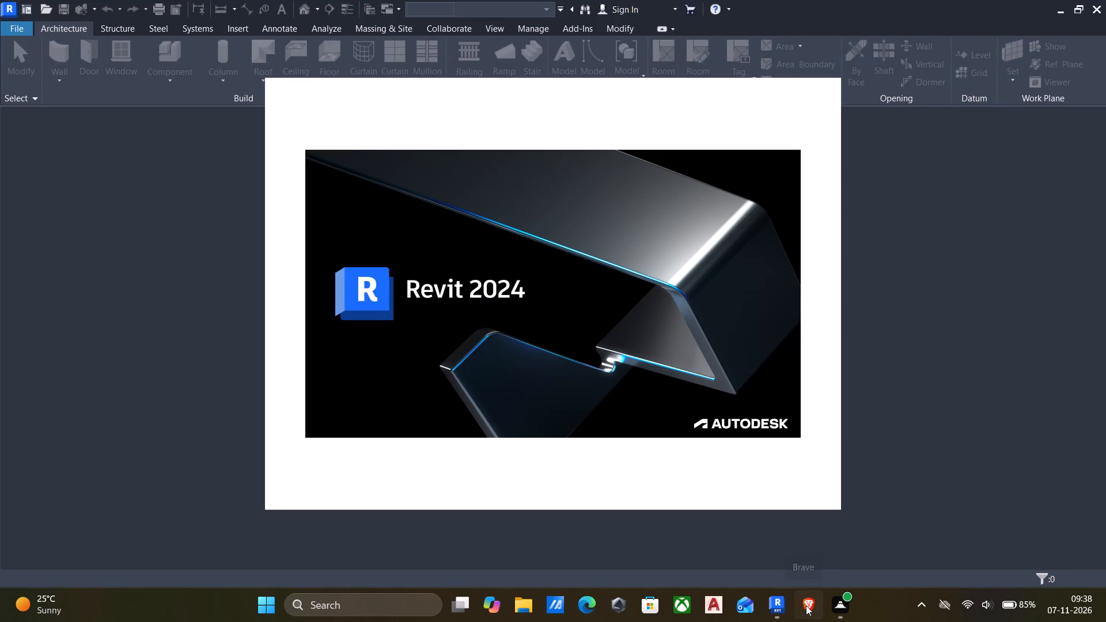